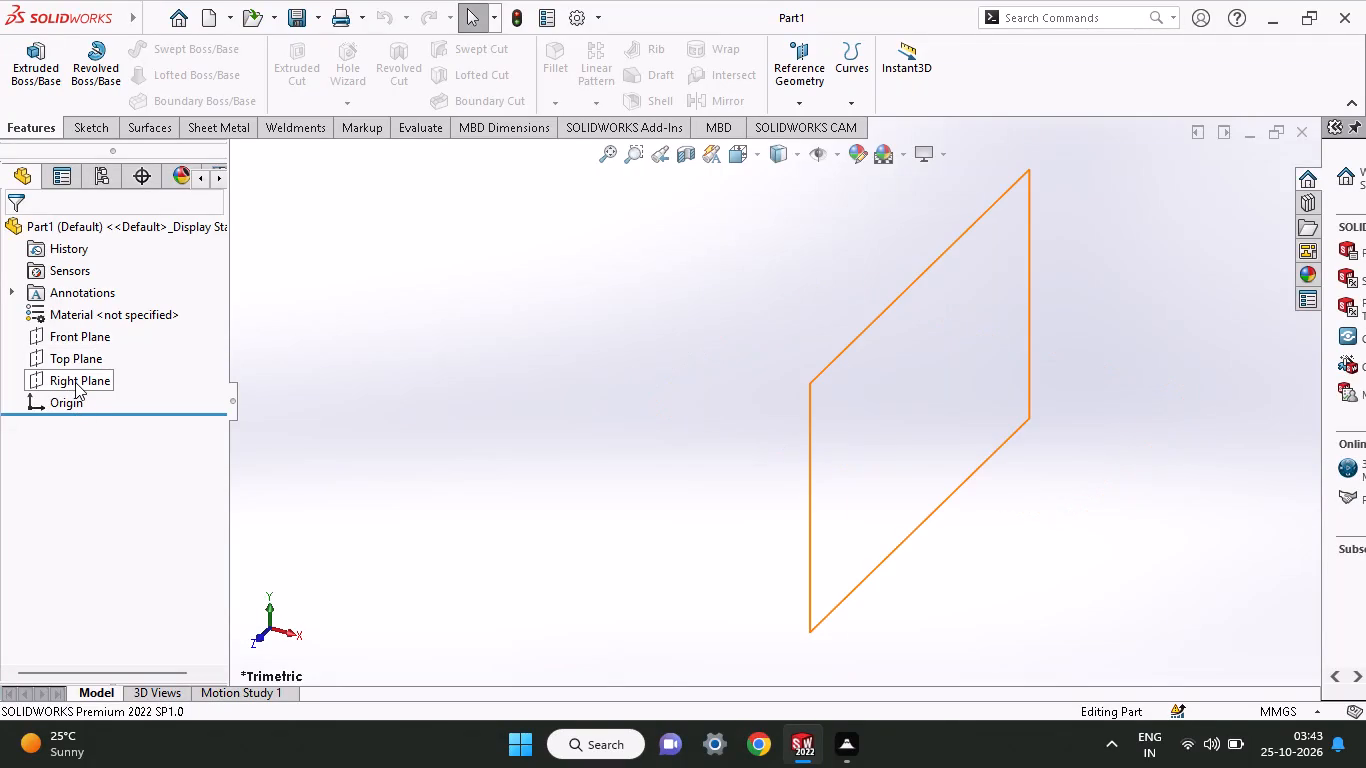
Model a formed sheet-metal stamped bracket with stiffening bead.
Start a new sketch on the Front Plane.
left_click(75, 342)
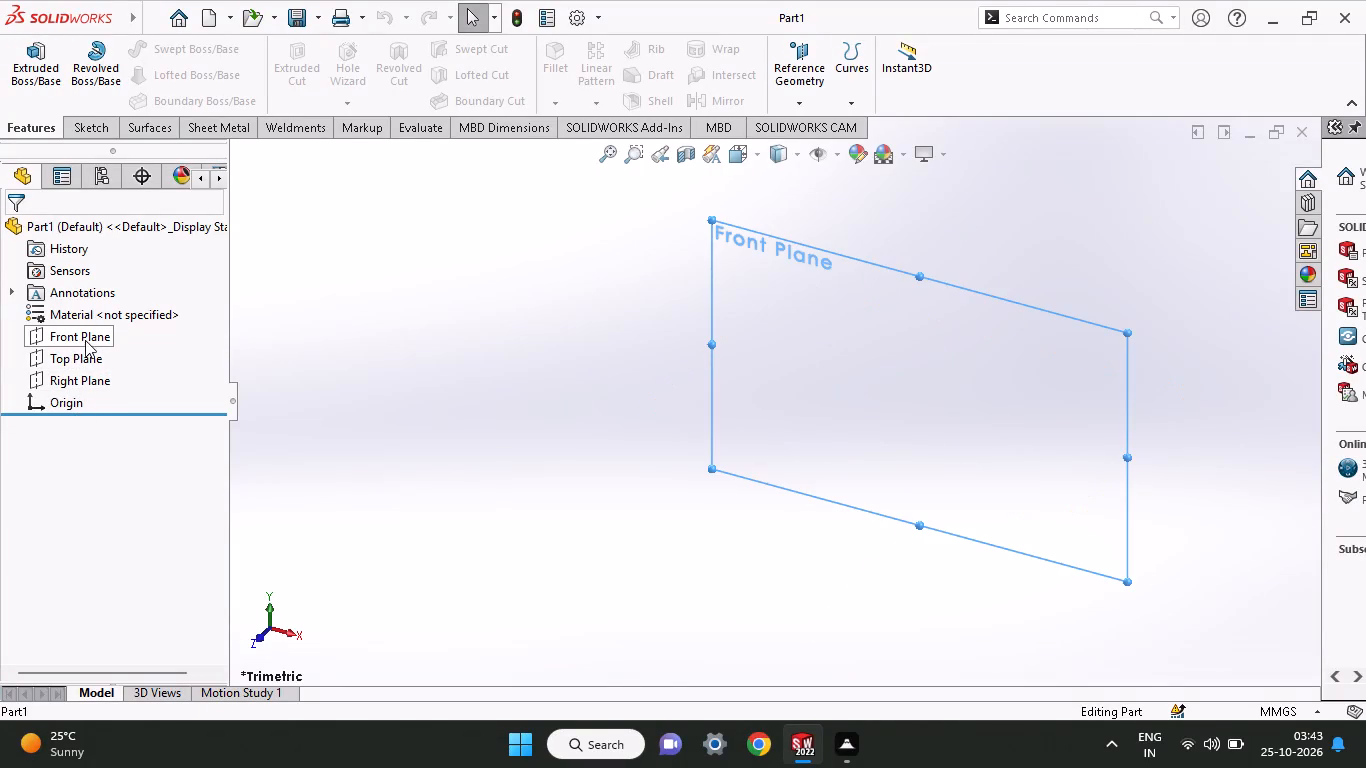
left_click(91, 317)
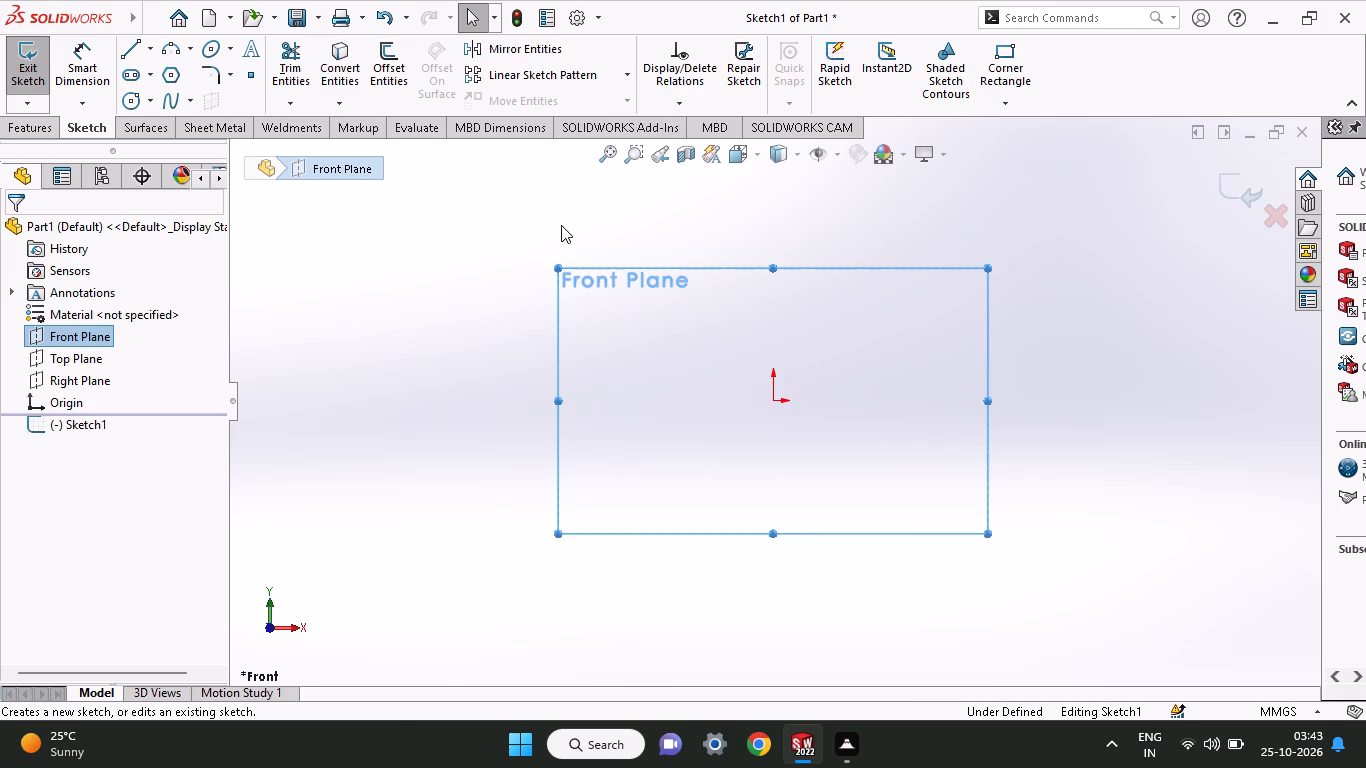
Draw a horizontal line about 66 mm from the origin in negative X, and a second line from its end back past the origin.
left_click(126, 46)
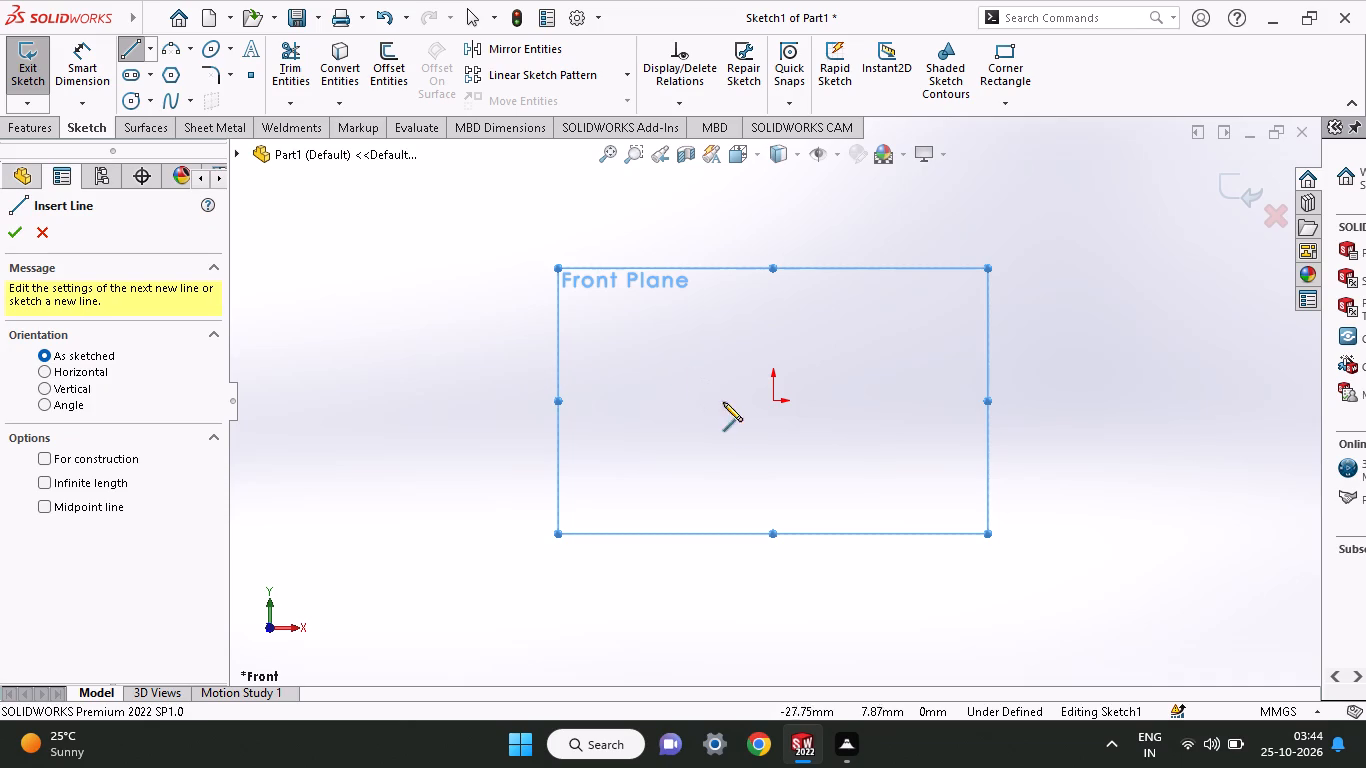
left_click(772, 399)
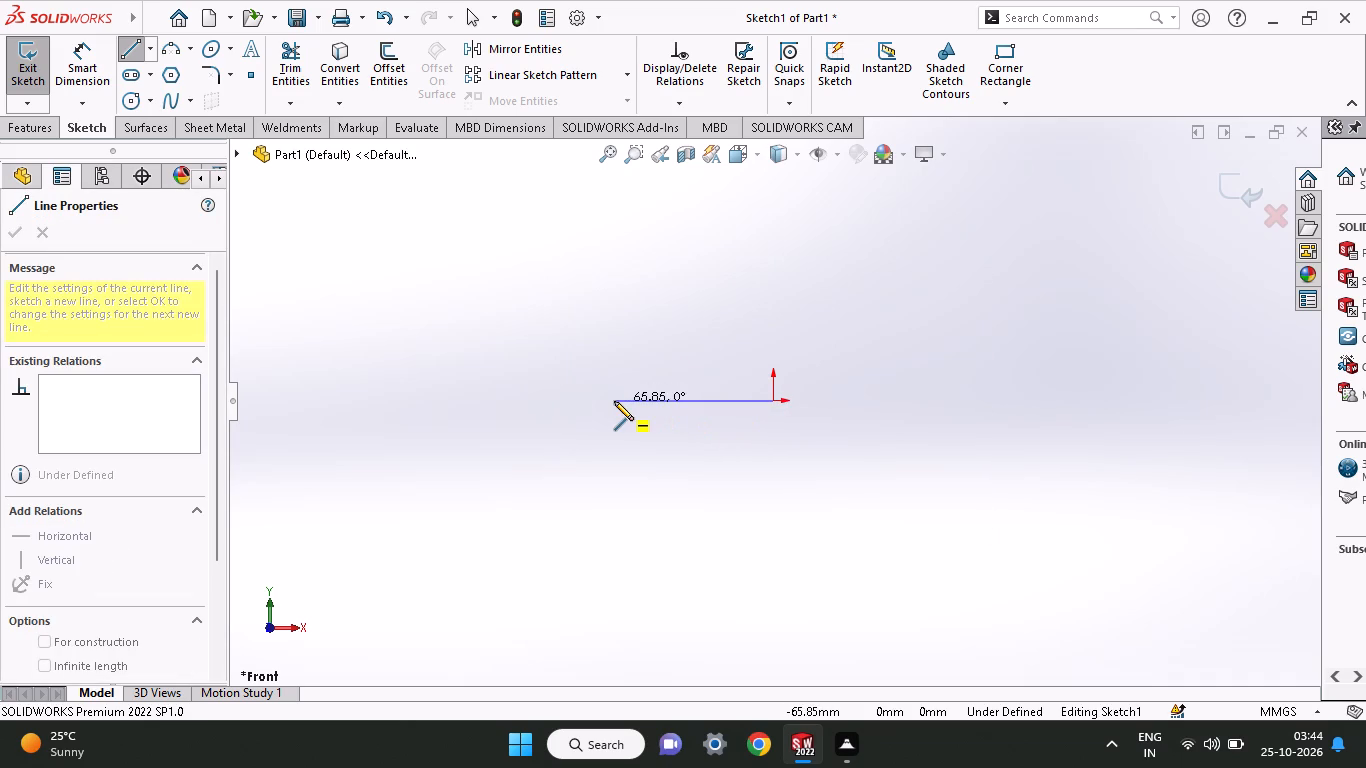
left_click(614, 401)
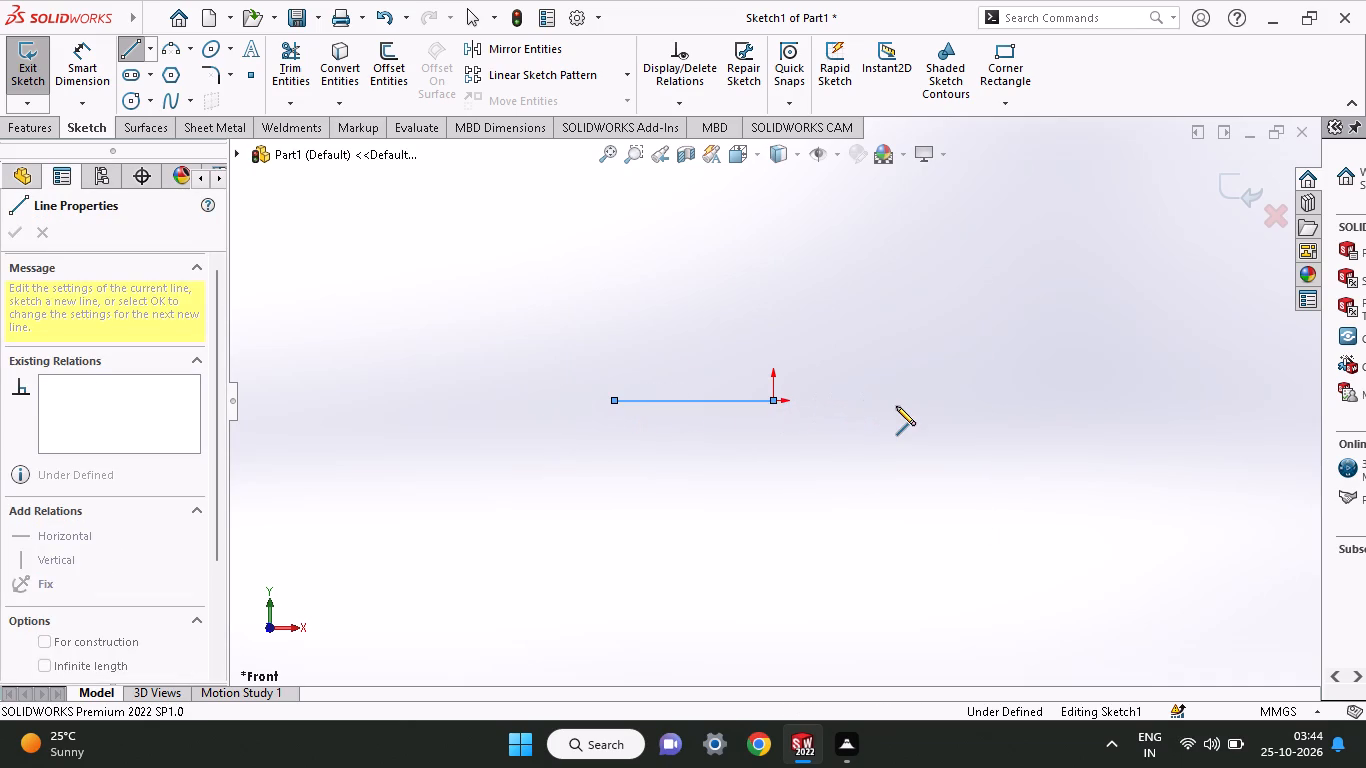
left_click(896, 406)
right_click(890, 340)
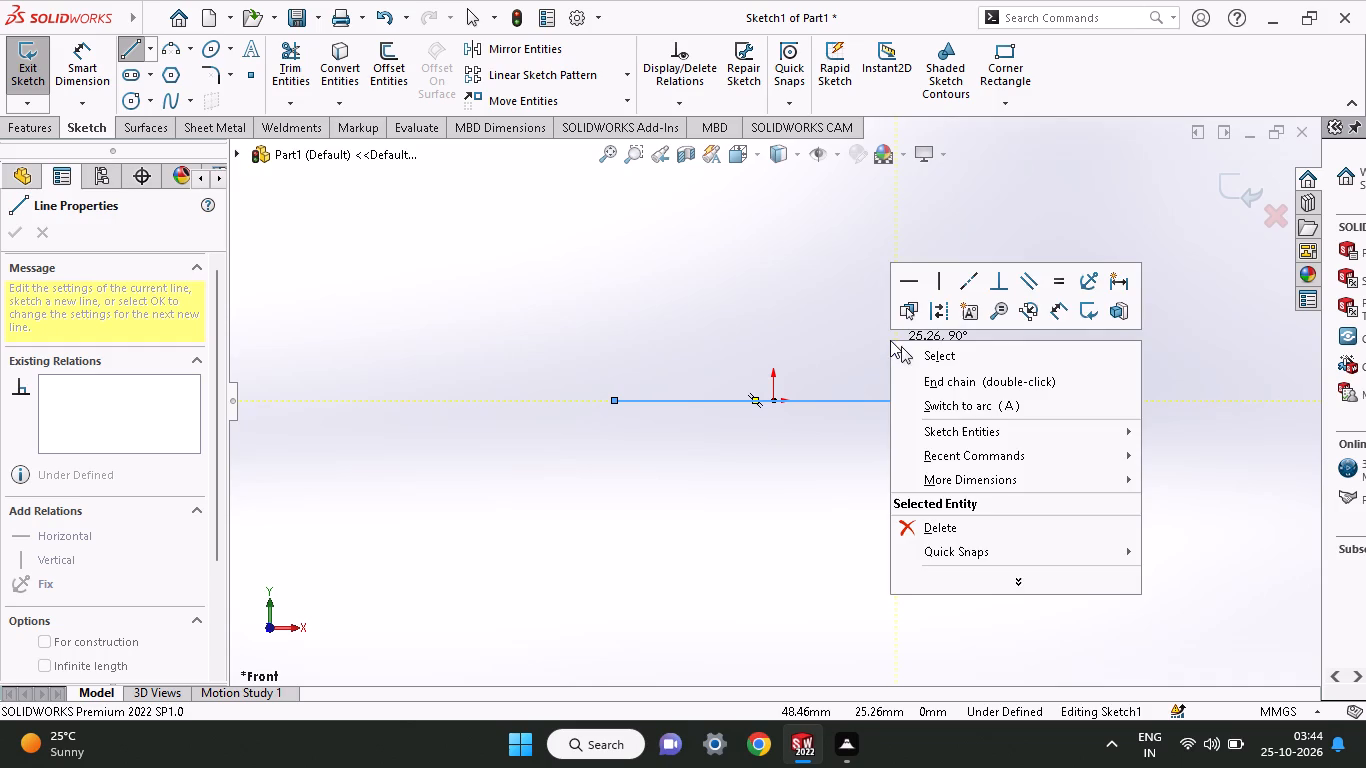
left_click(901, 356)
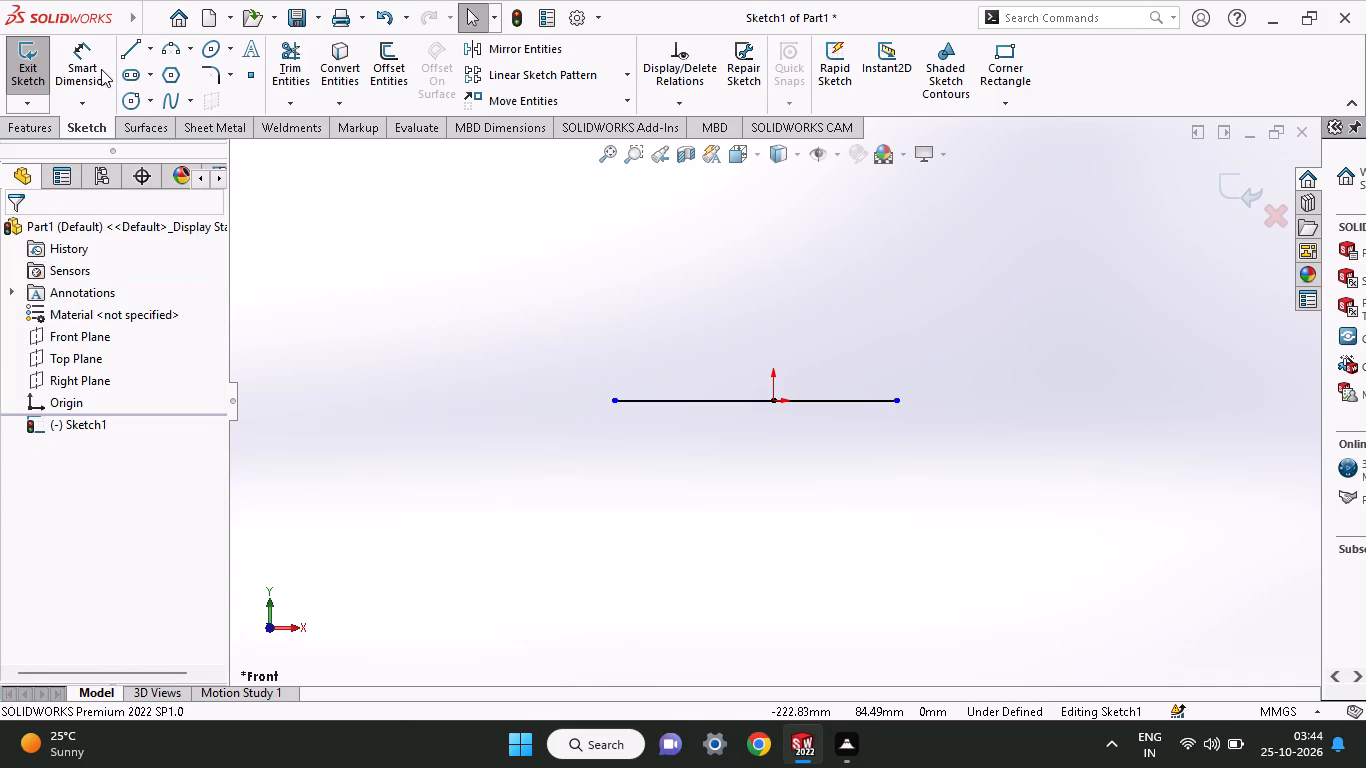
Dimension the distance from the lines' shared left endpoint to the origin as 340/2, giving 170 mm.
left_click(89, 59)
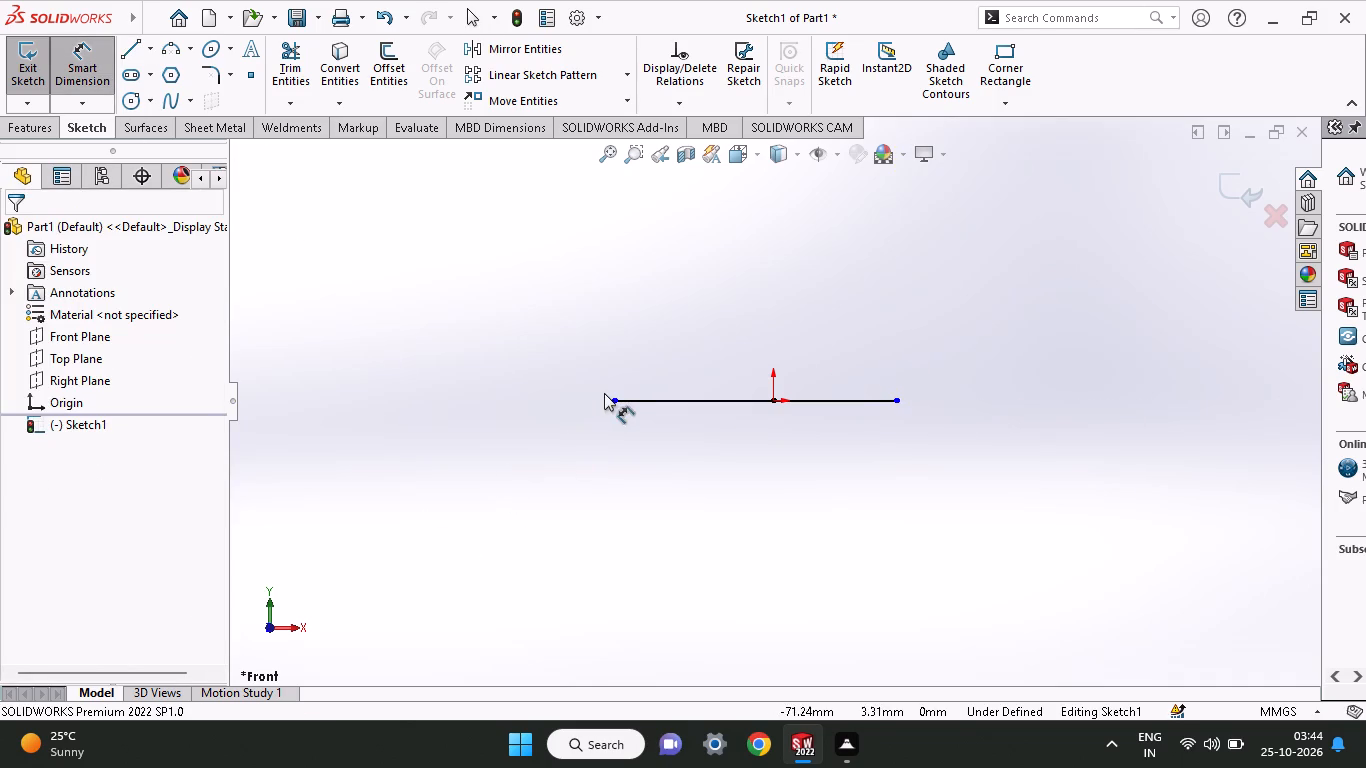
left_click(611, 396)
left_click(771, 405)
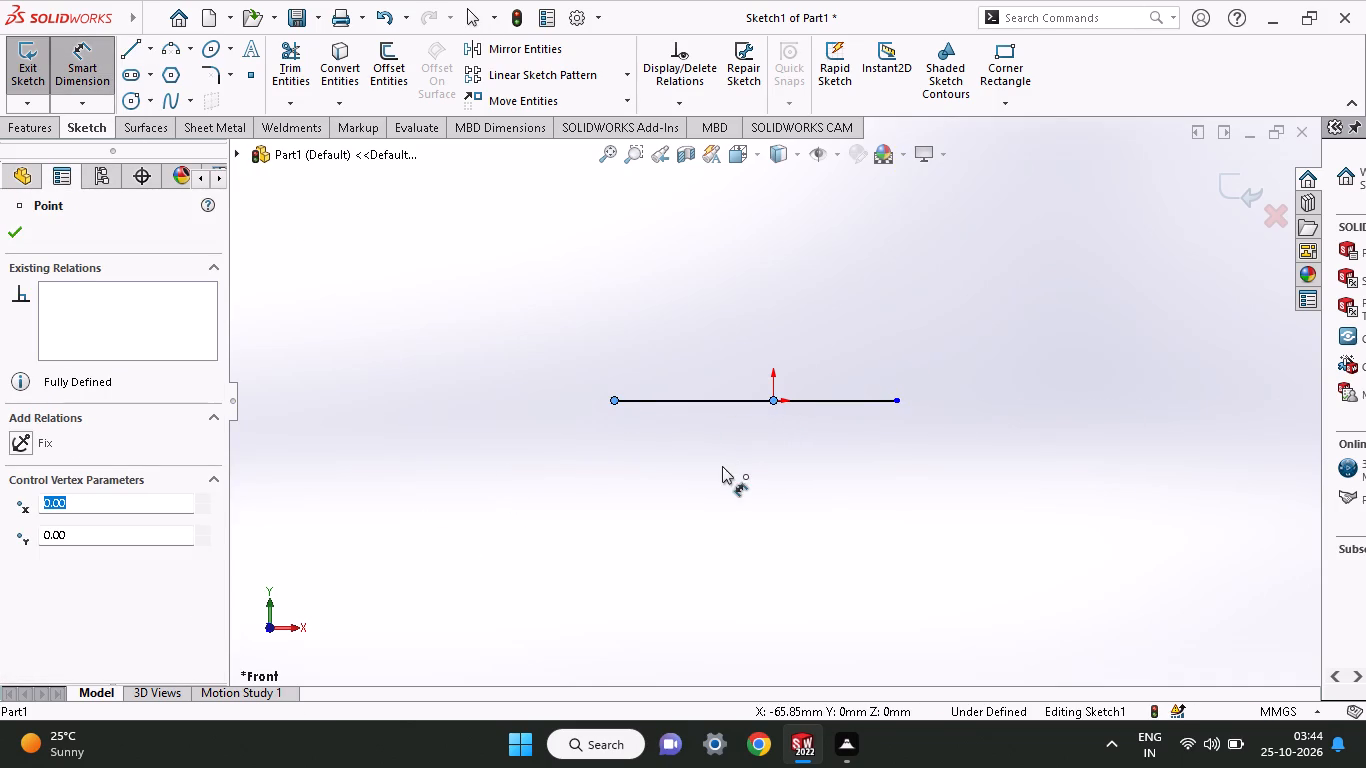
left_click(704, 504)
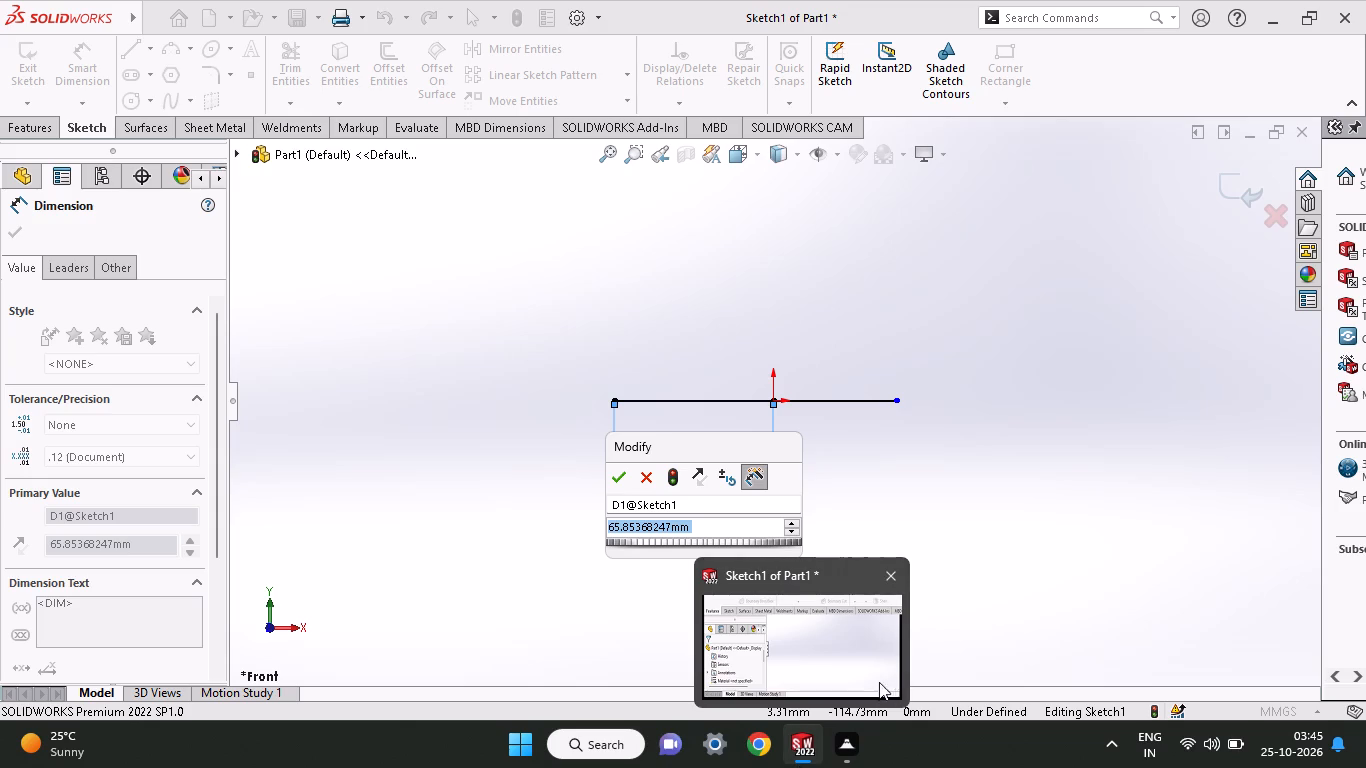
left_click(657, 482)
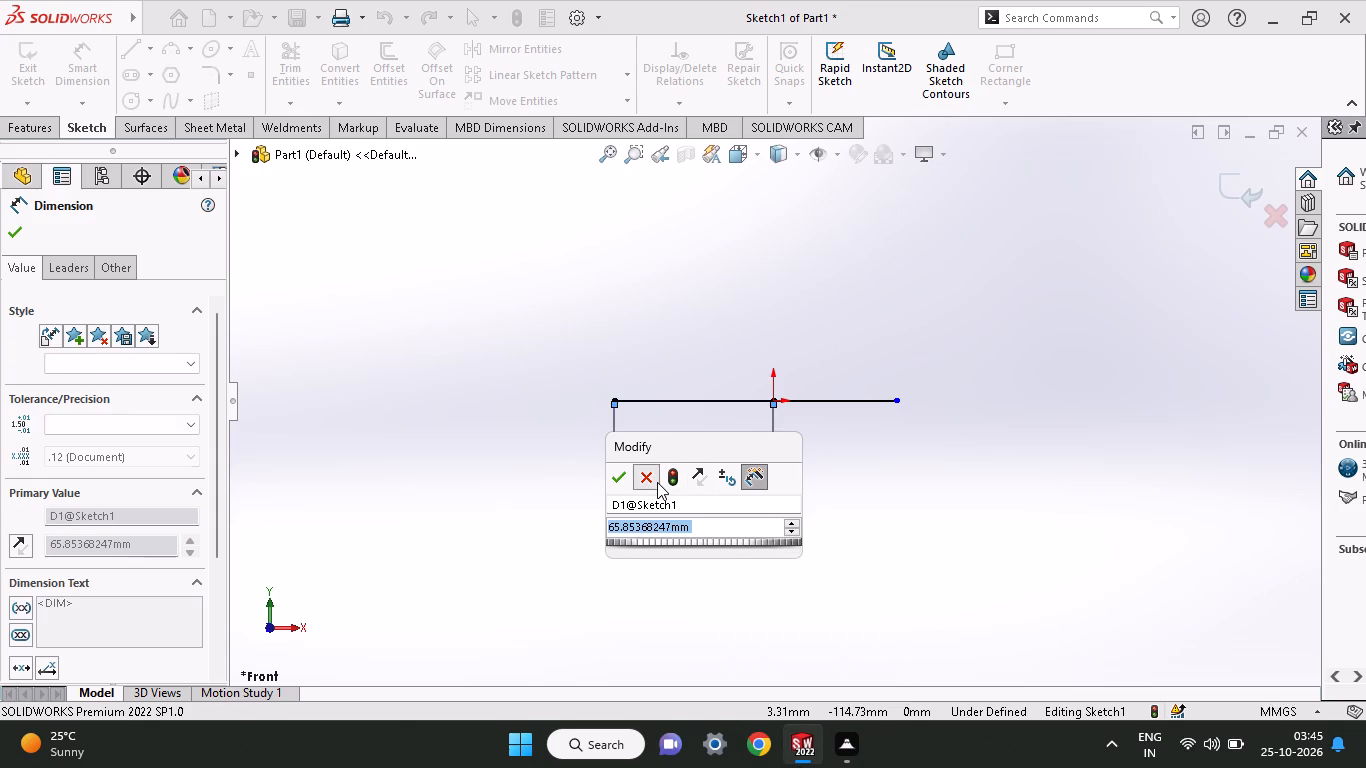
double_click(714, 509)
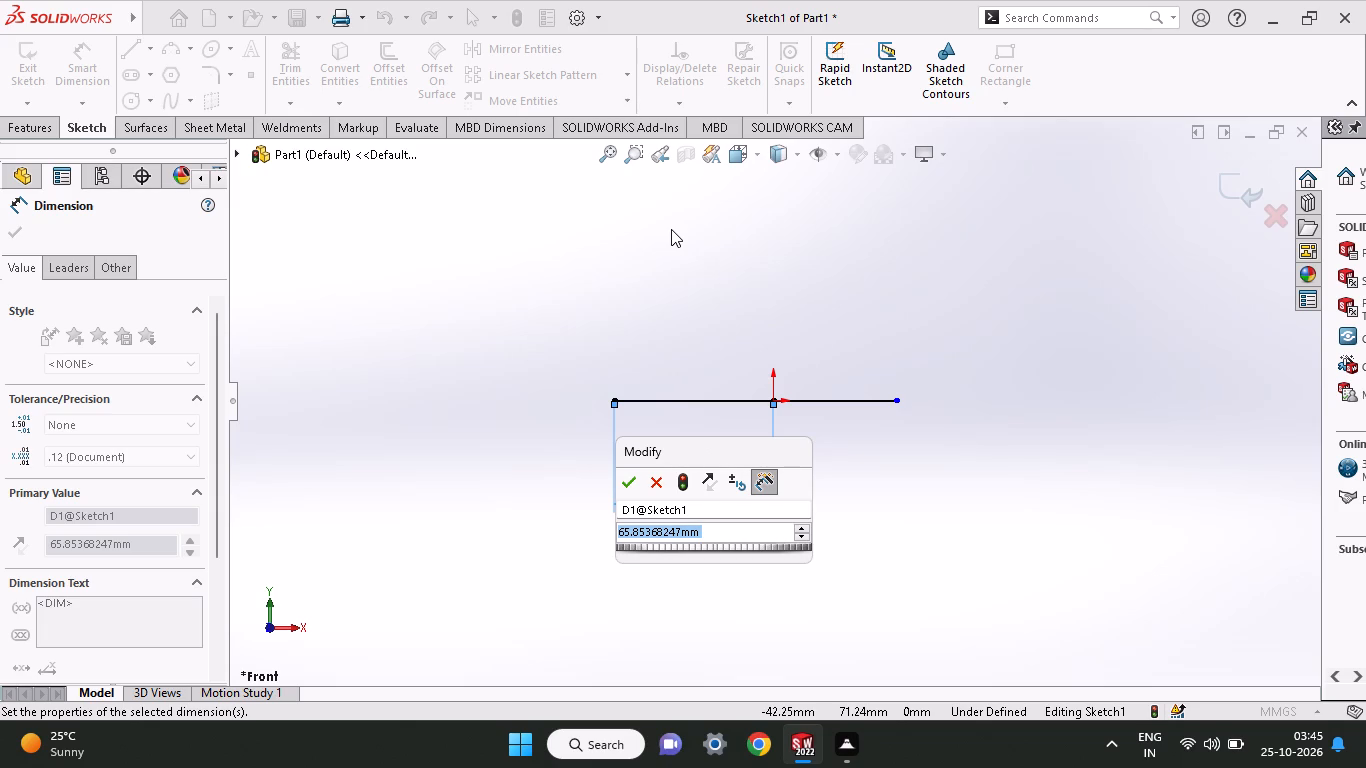
type("340/2")
key("Return")
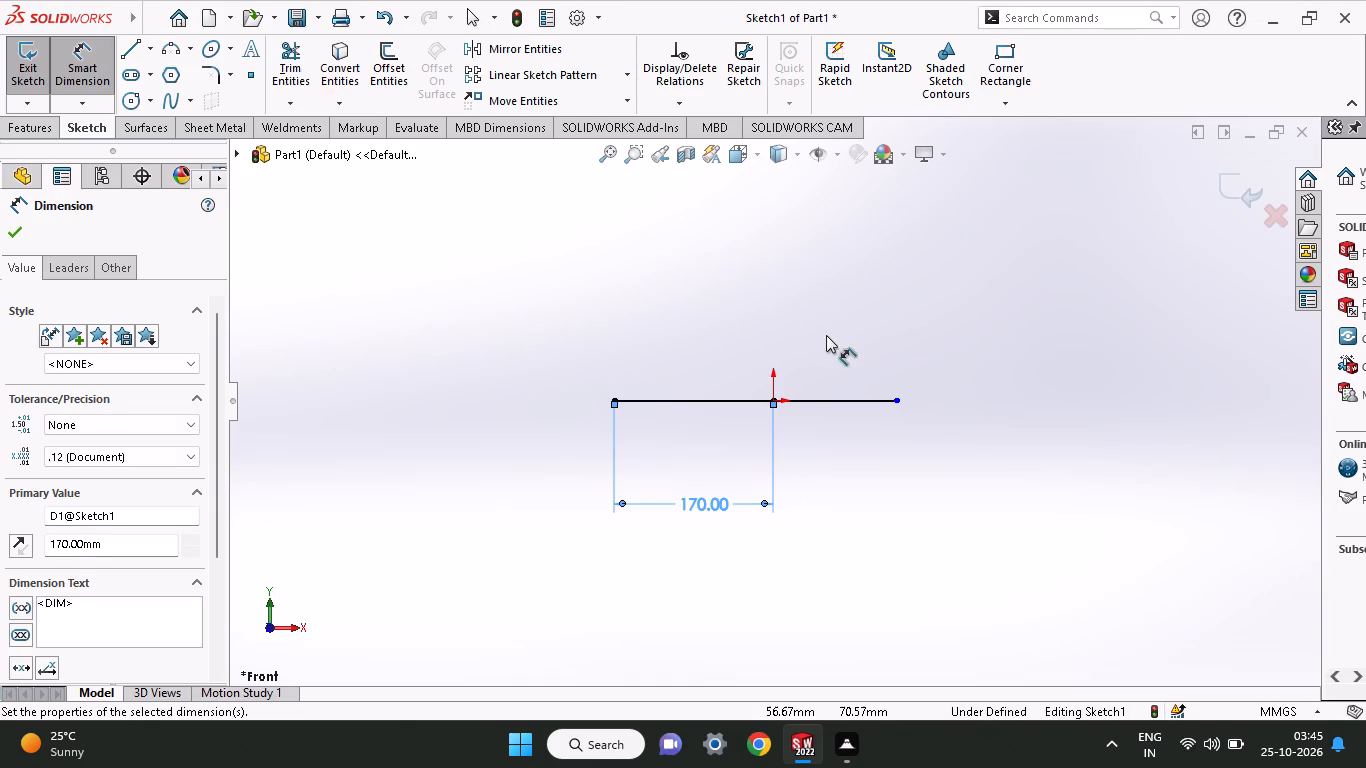
Dimension the full length of the longer horizontal line as 340 mm.
left_click(851, 403)
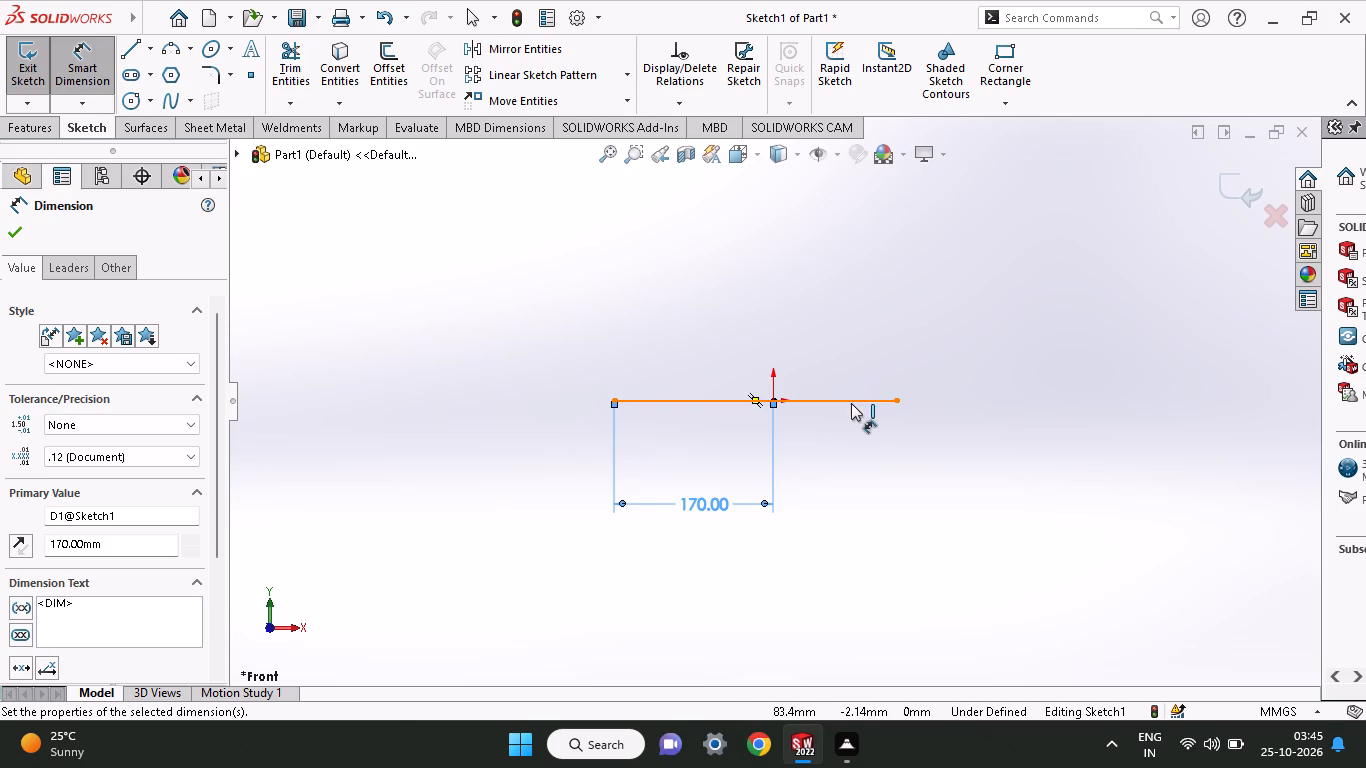
left_click(848, 555)
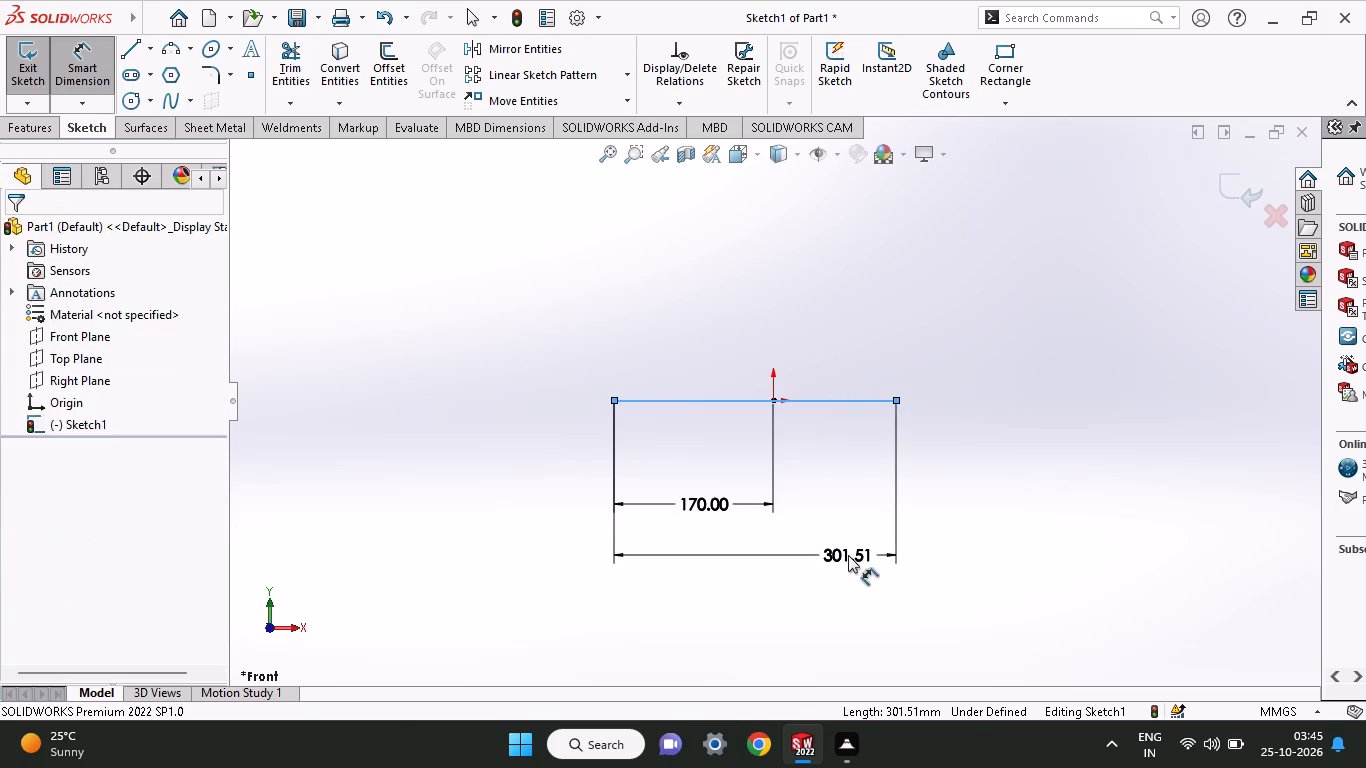
type("340")
key("Return")
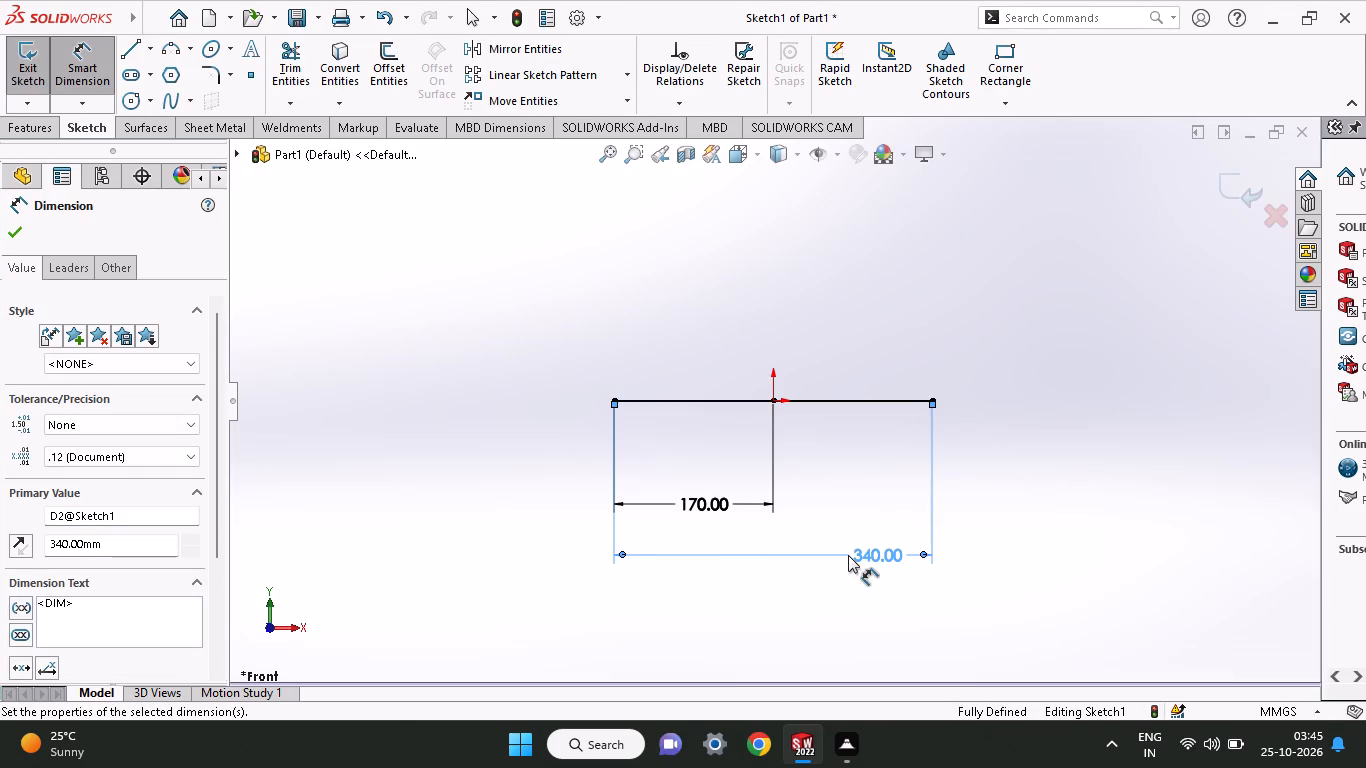
left_click(11, 227)
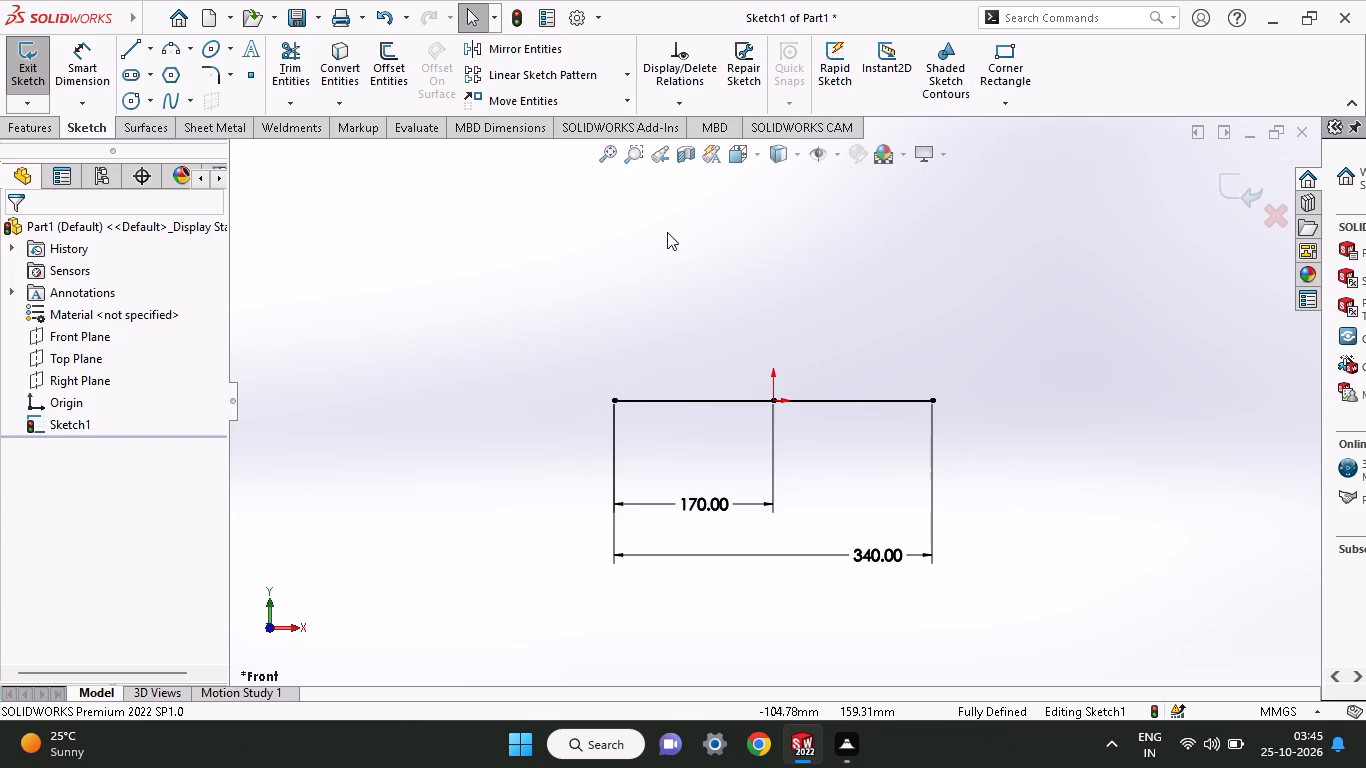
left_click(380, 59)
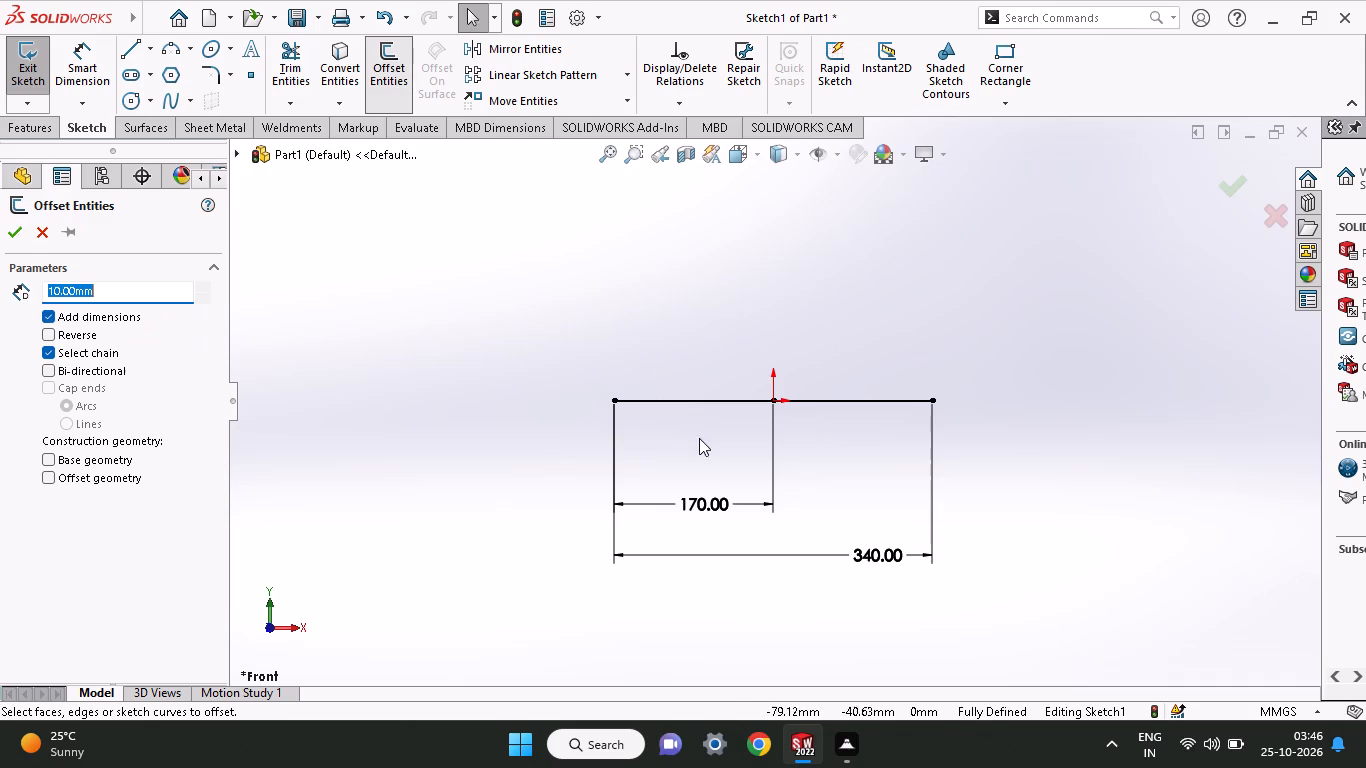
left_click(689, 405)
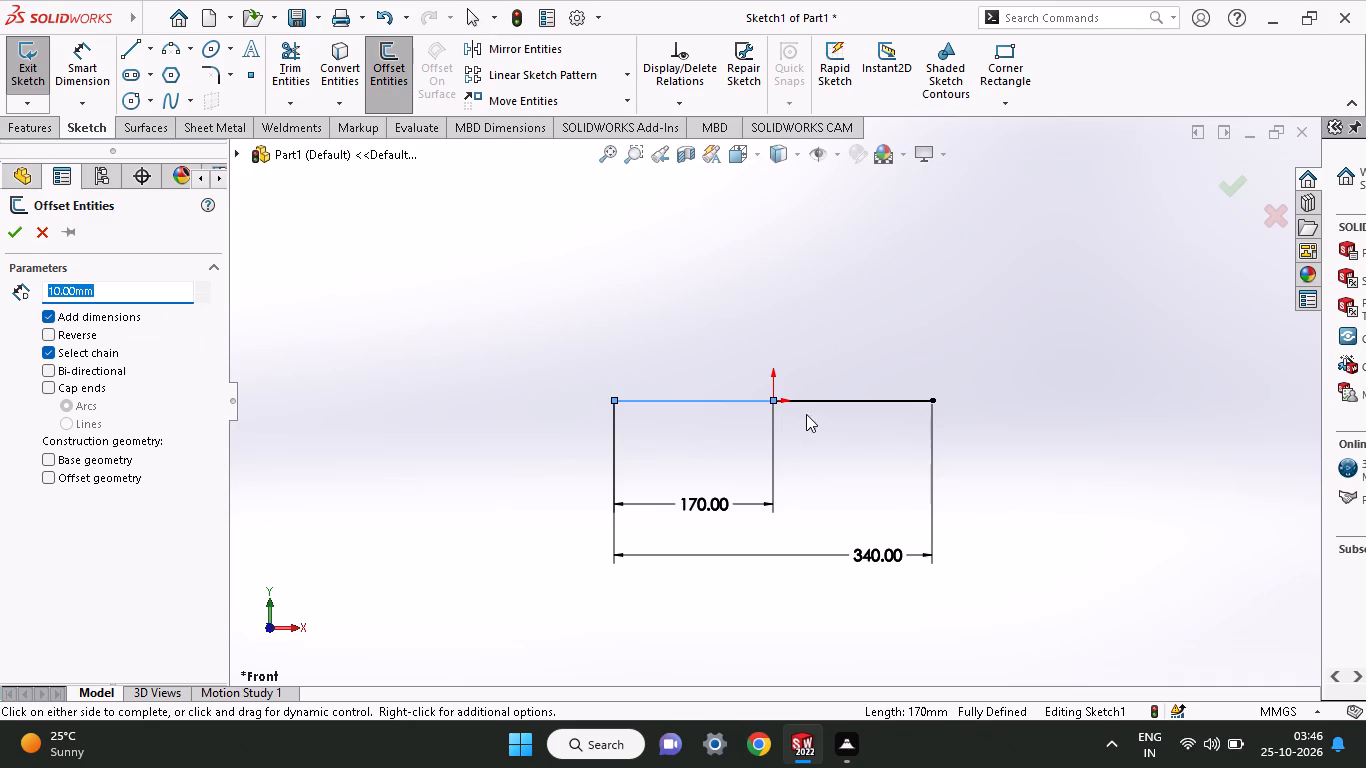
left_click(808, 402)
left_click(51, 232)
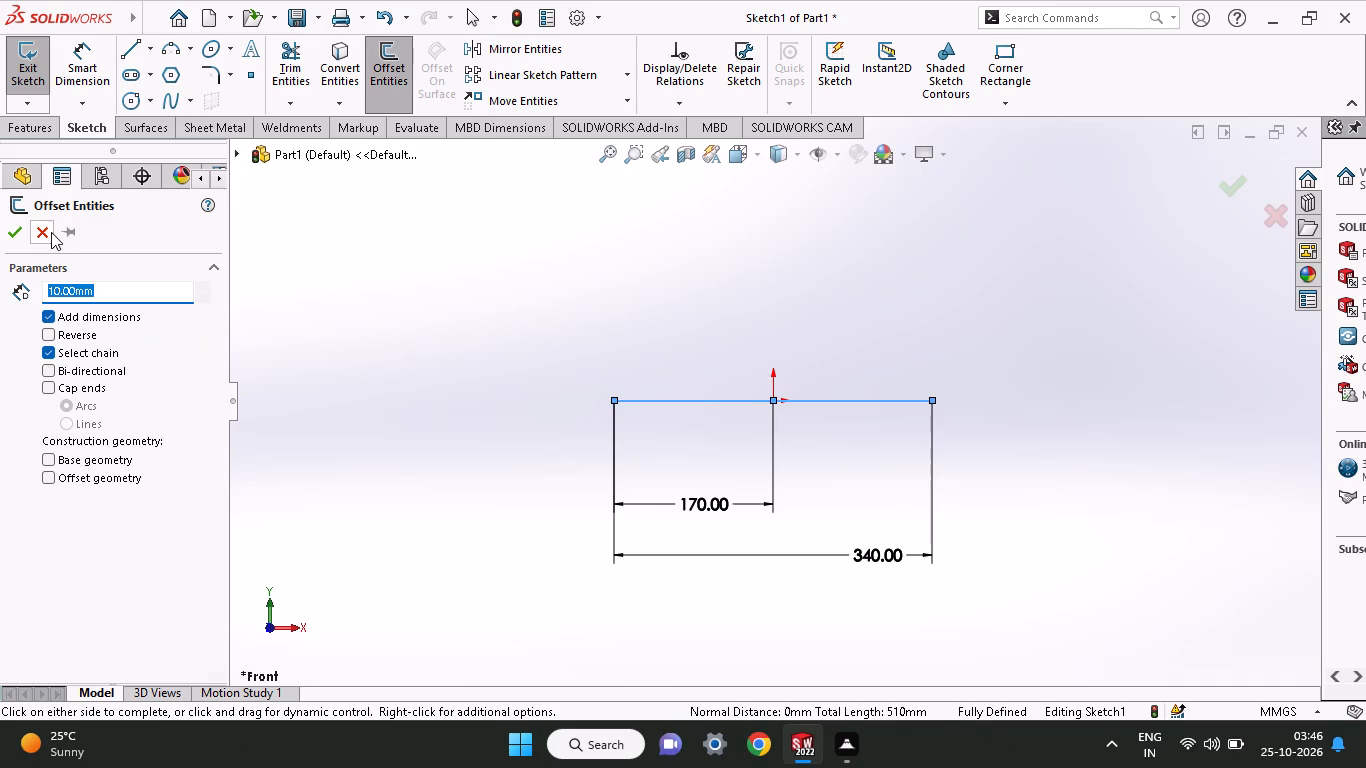
Delete the overlapping 170 mm line between the left endpoint and the origin.
right_click(641, 405)
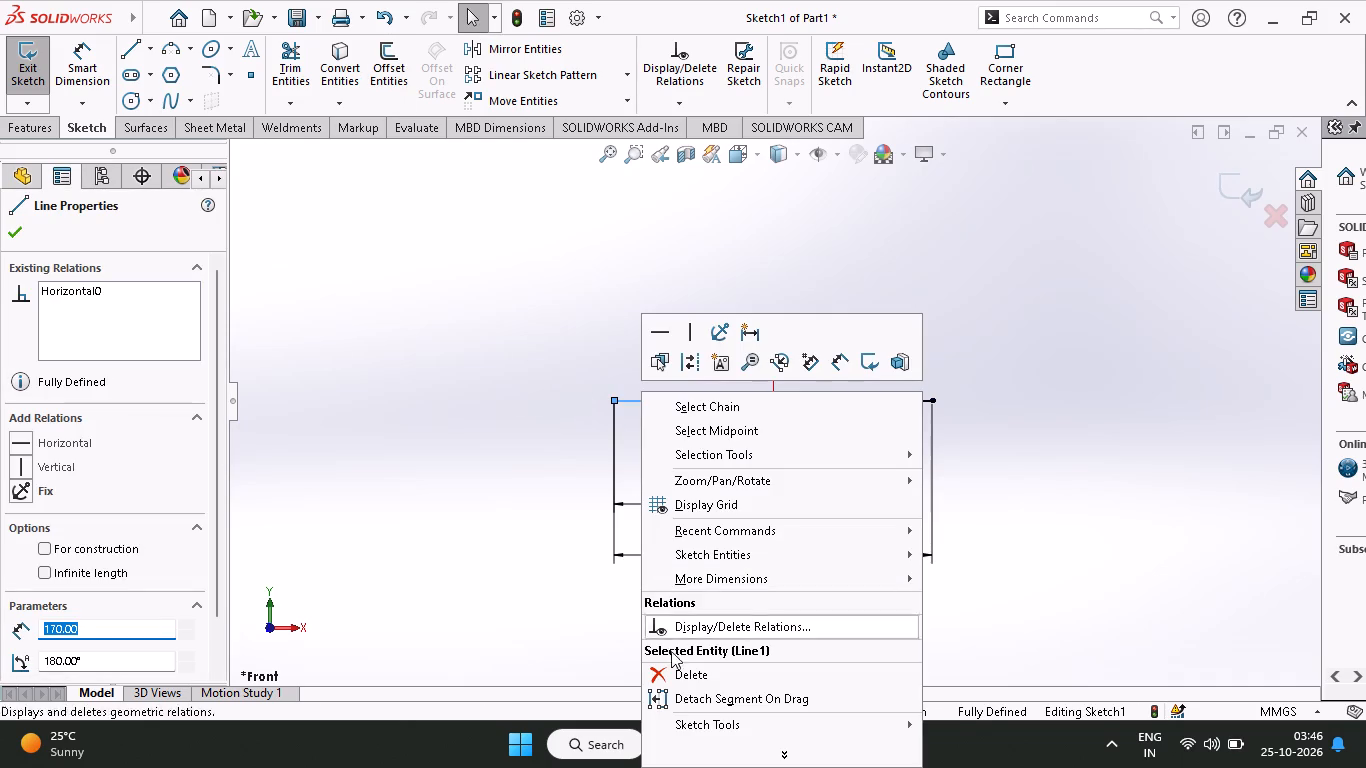
left_click(678, 673)
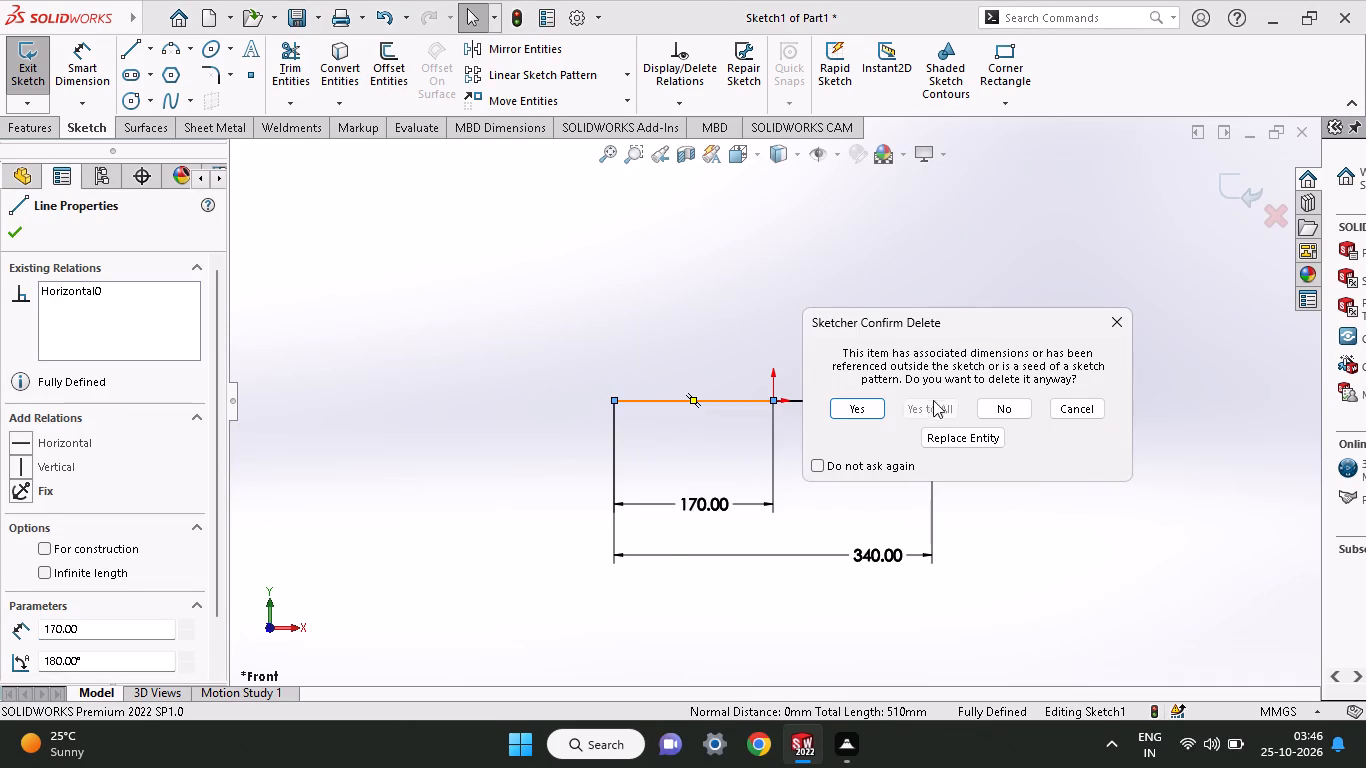
left_click(859, 401)
Offset the 340 mm line 20 mm upward with the direction reversed and dimensions added.
left_click(378, 86)
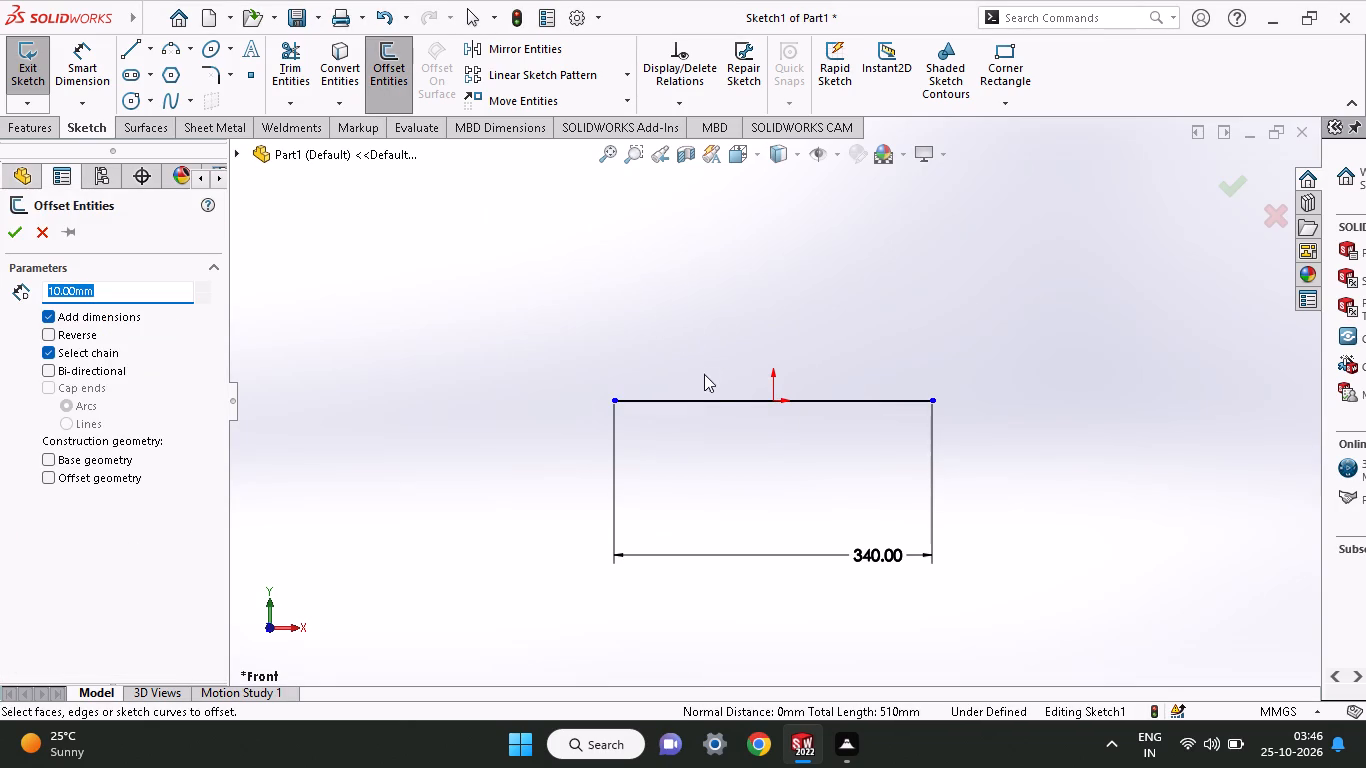
left_click(713, 408)
left_click(716, 402)
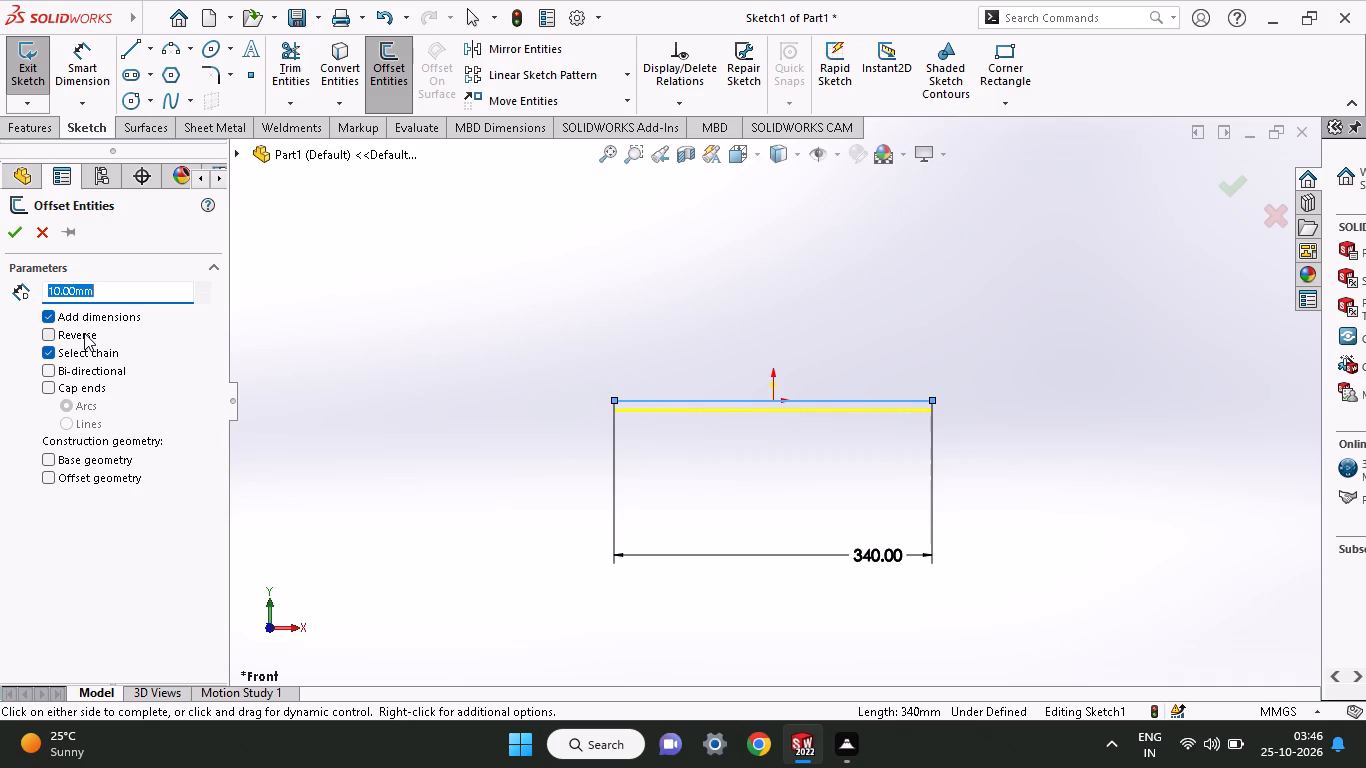
left_click(84, 333)
left_click_drag(124, 285, 11, 282)
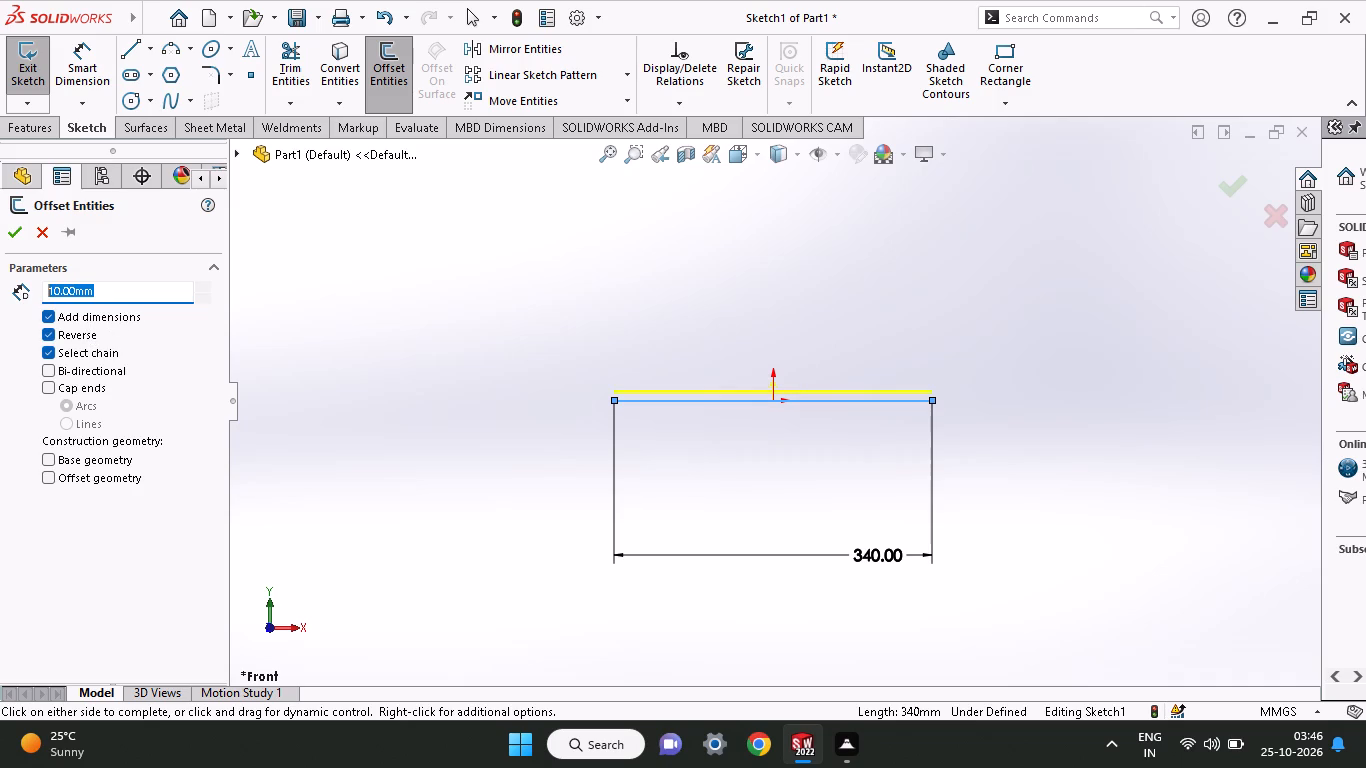
left_click_drag(11, 282, 0, 279)
type("220")
key("Return")
key("BackSpace")
key("BackSpace")
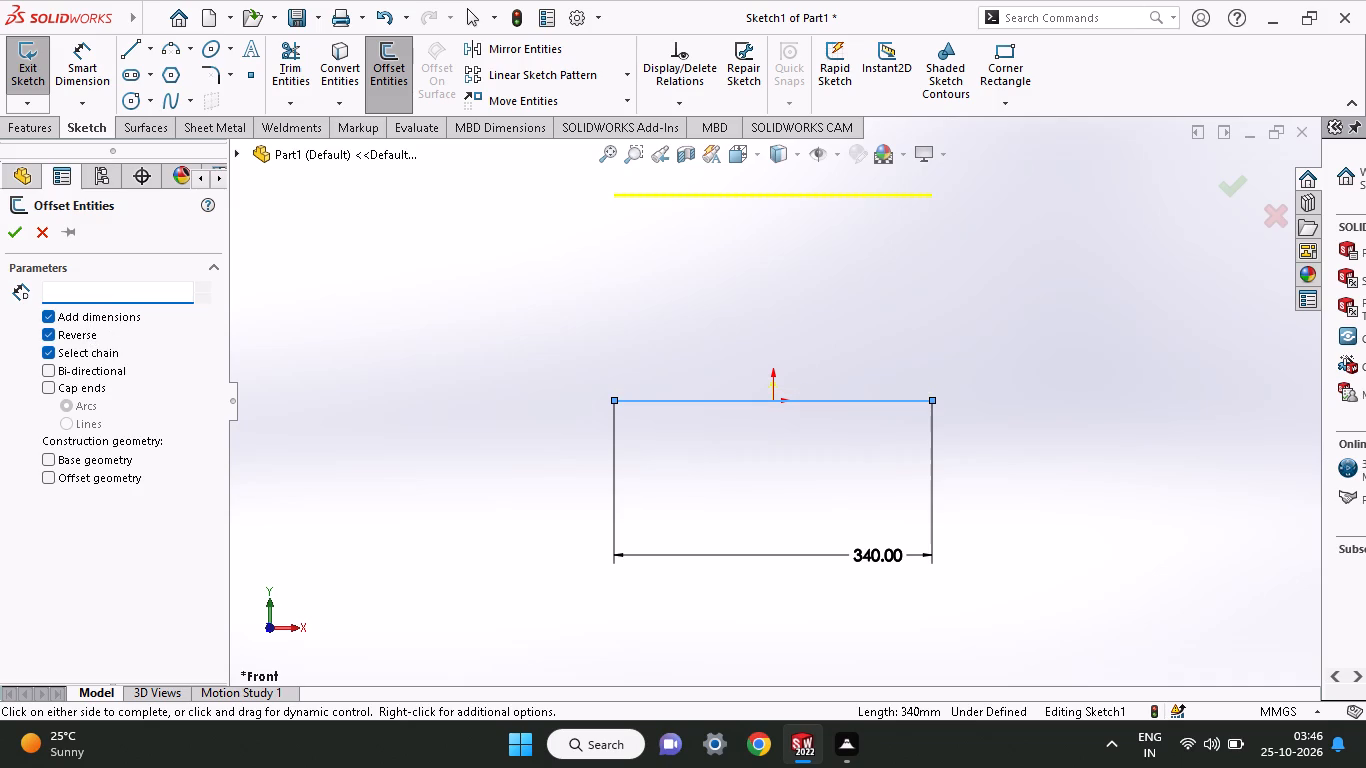
type("20")
key("Return")
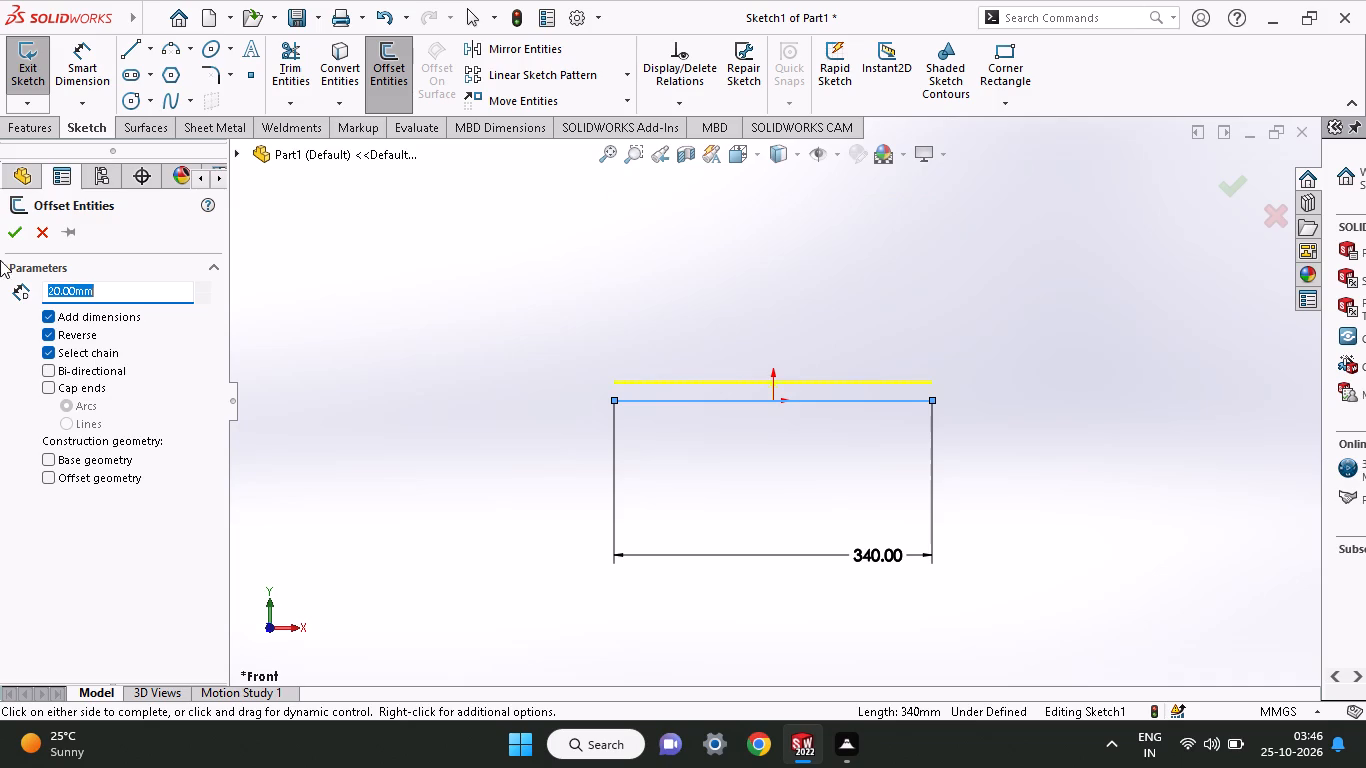
left_click(14, 239)
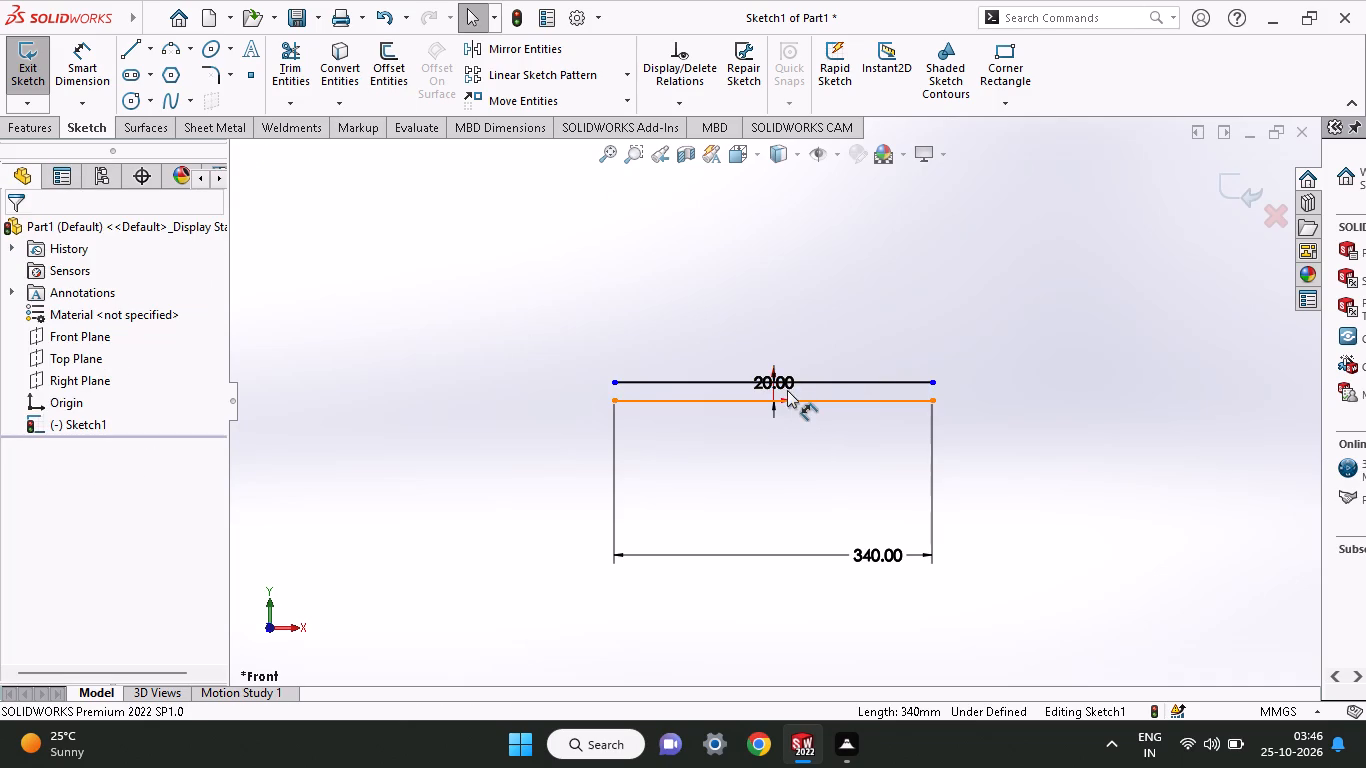
Move the 20 mm offset dimension clear of the lines, beyond their right-hand ends.
left_click_drag(787, 390, 1112, 374)
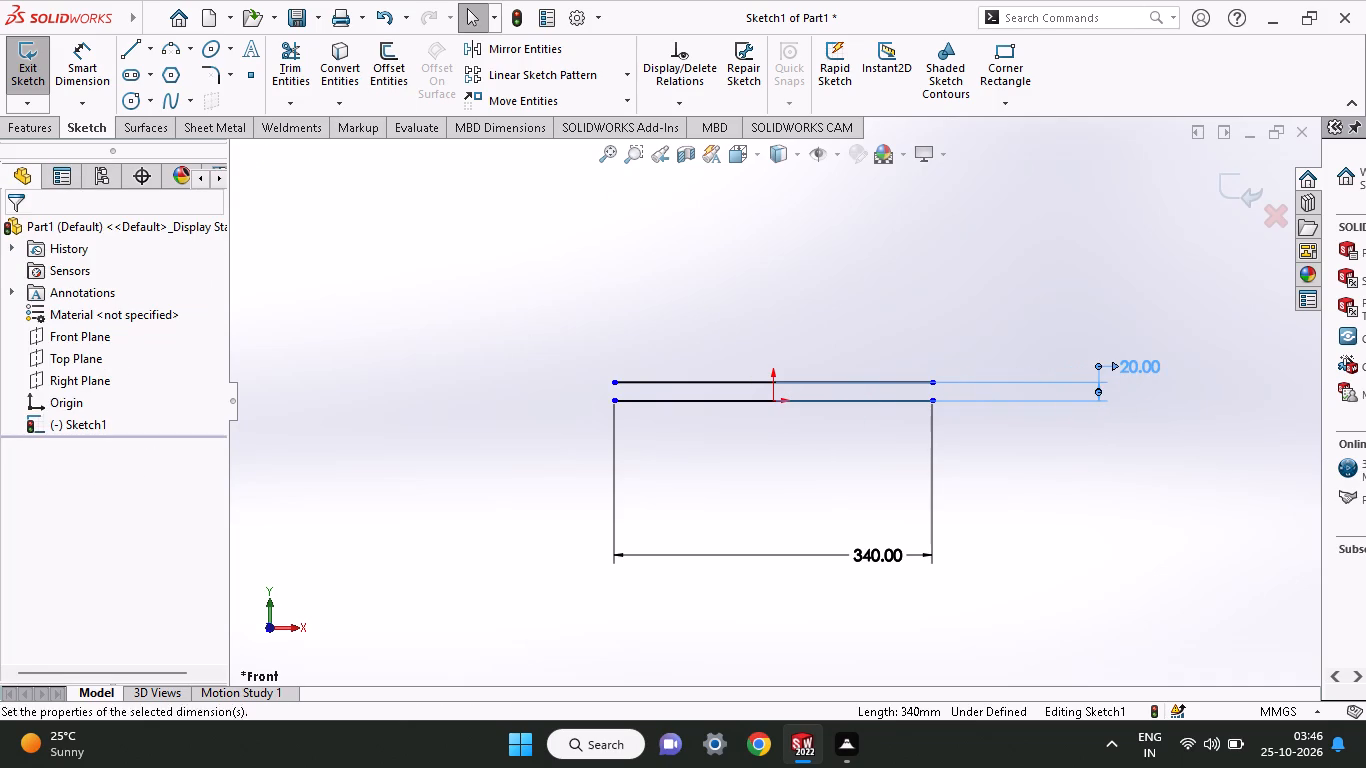
left_click(19, 235)
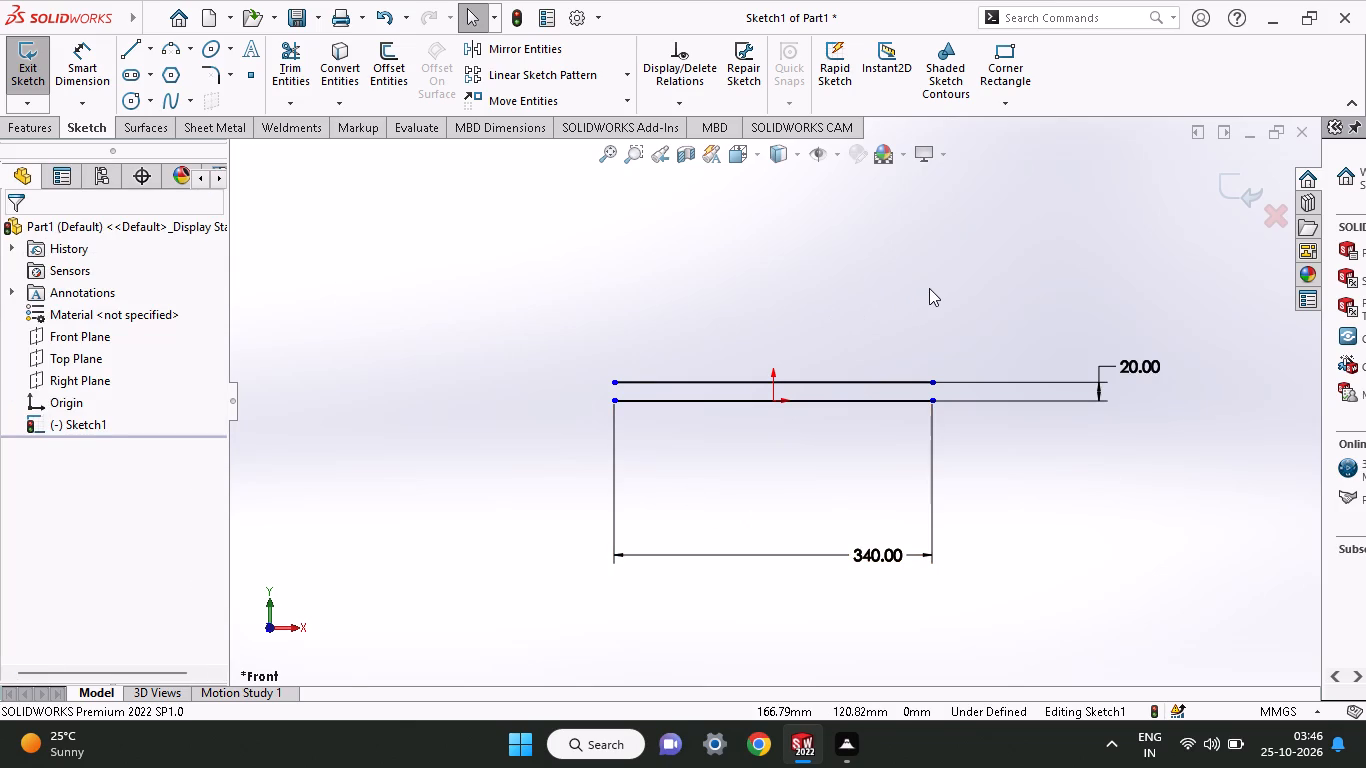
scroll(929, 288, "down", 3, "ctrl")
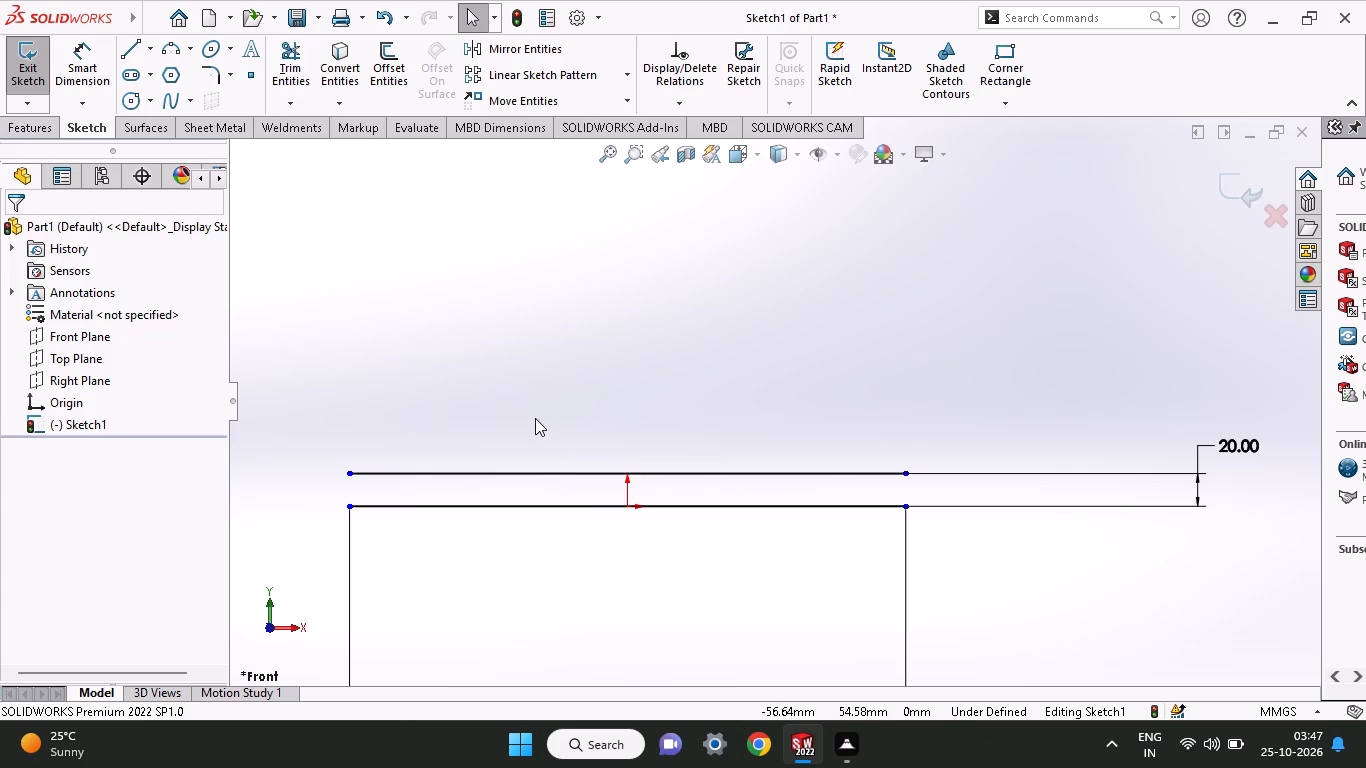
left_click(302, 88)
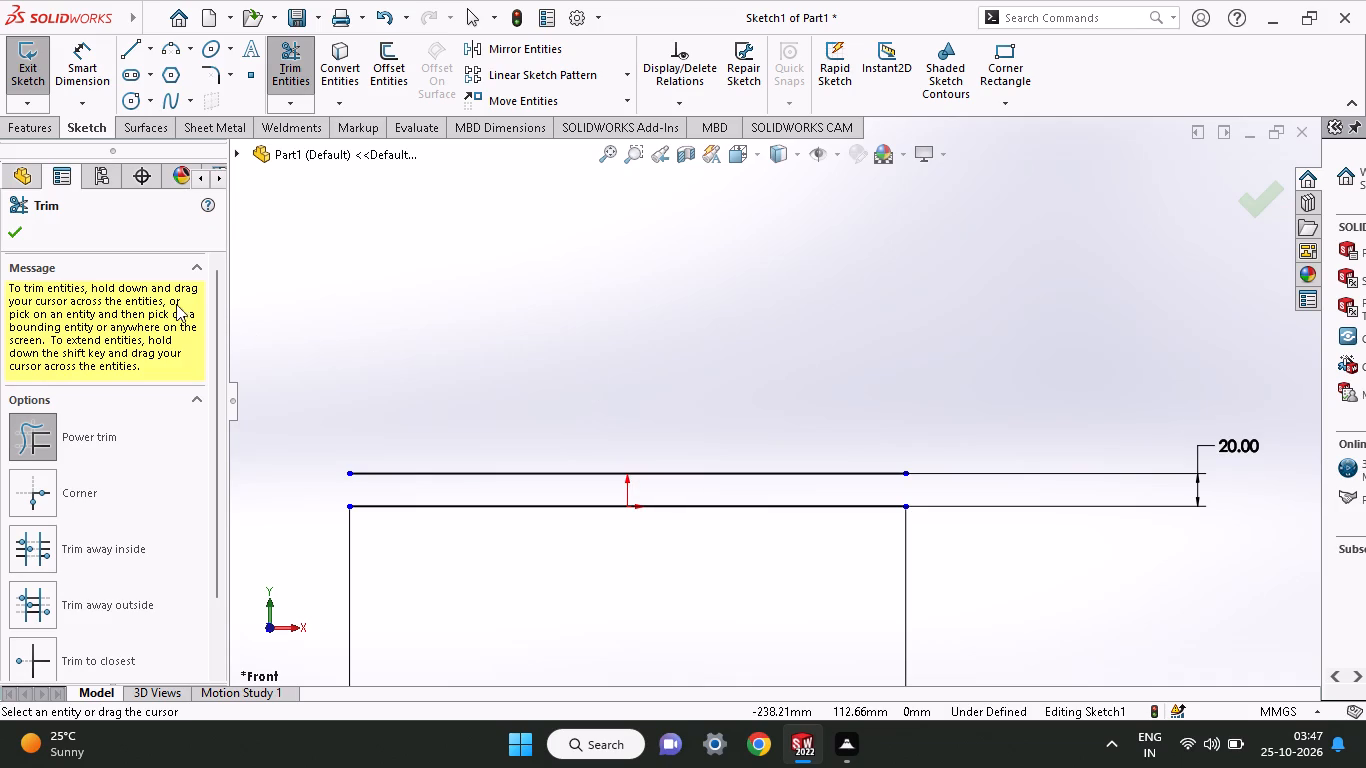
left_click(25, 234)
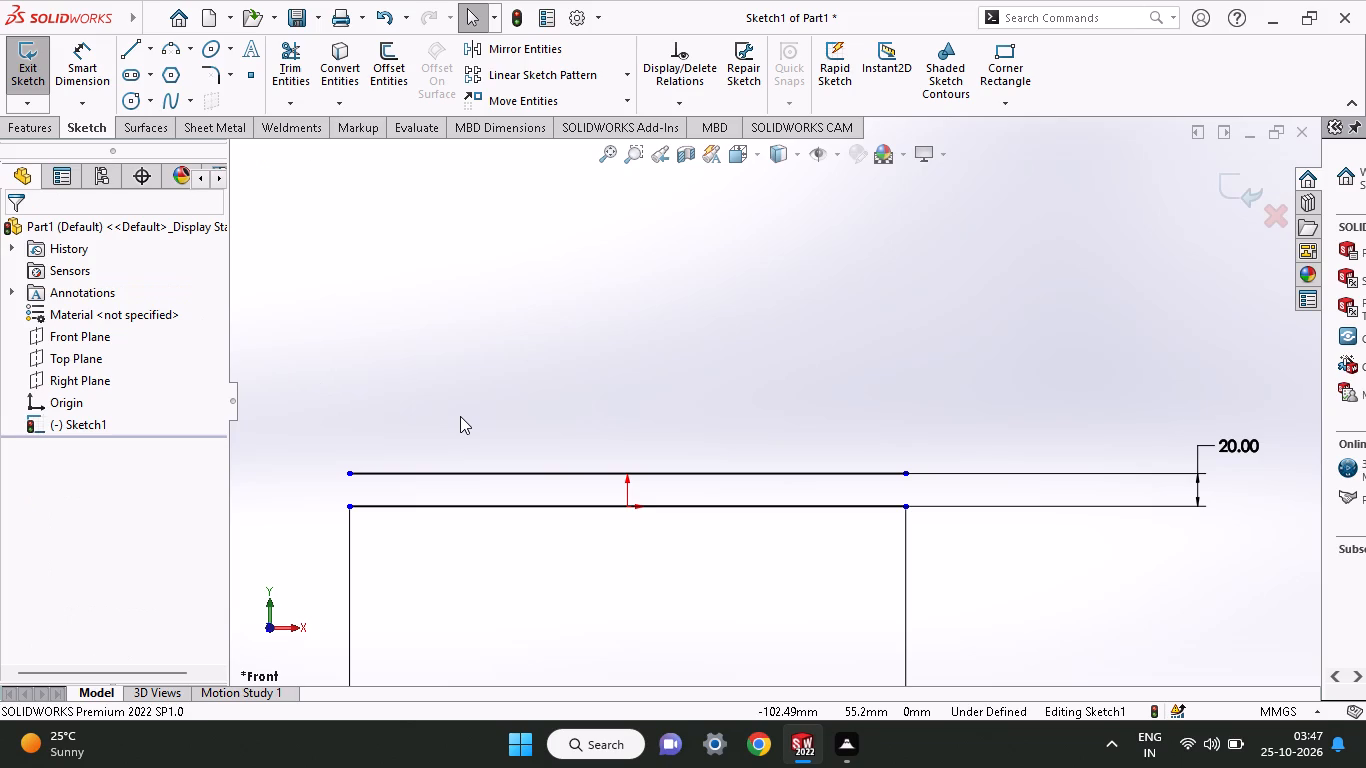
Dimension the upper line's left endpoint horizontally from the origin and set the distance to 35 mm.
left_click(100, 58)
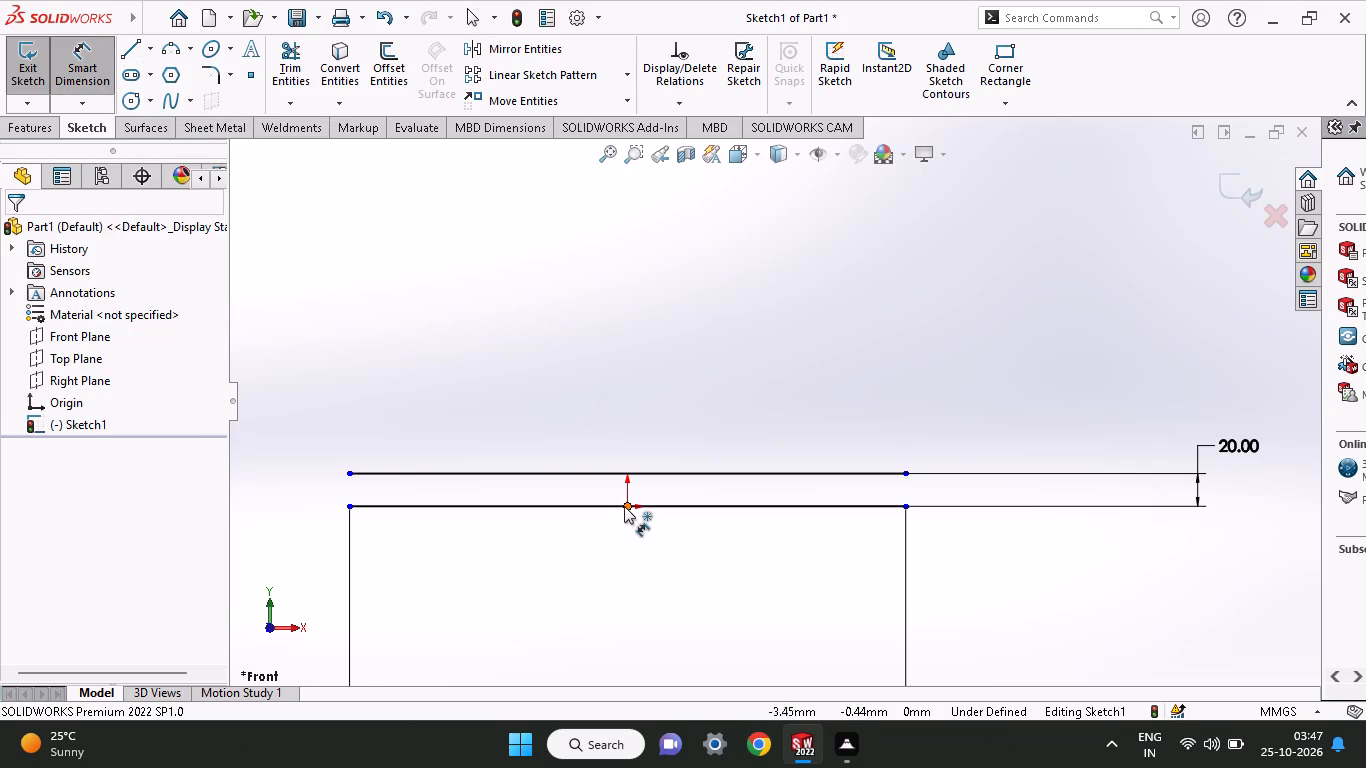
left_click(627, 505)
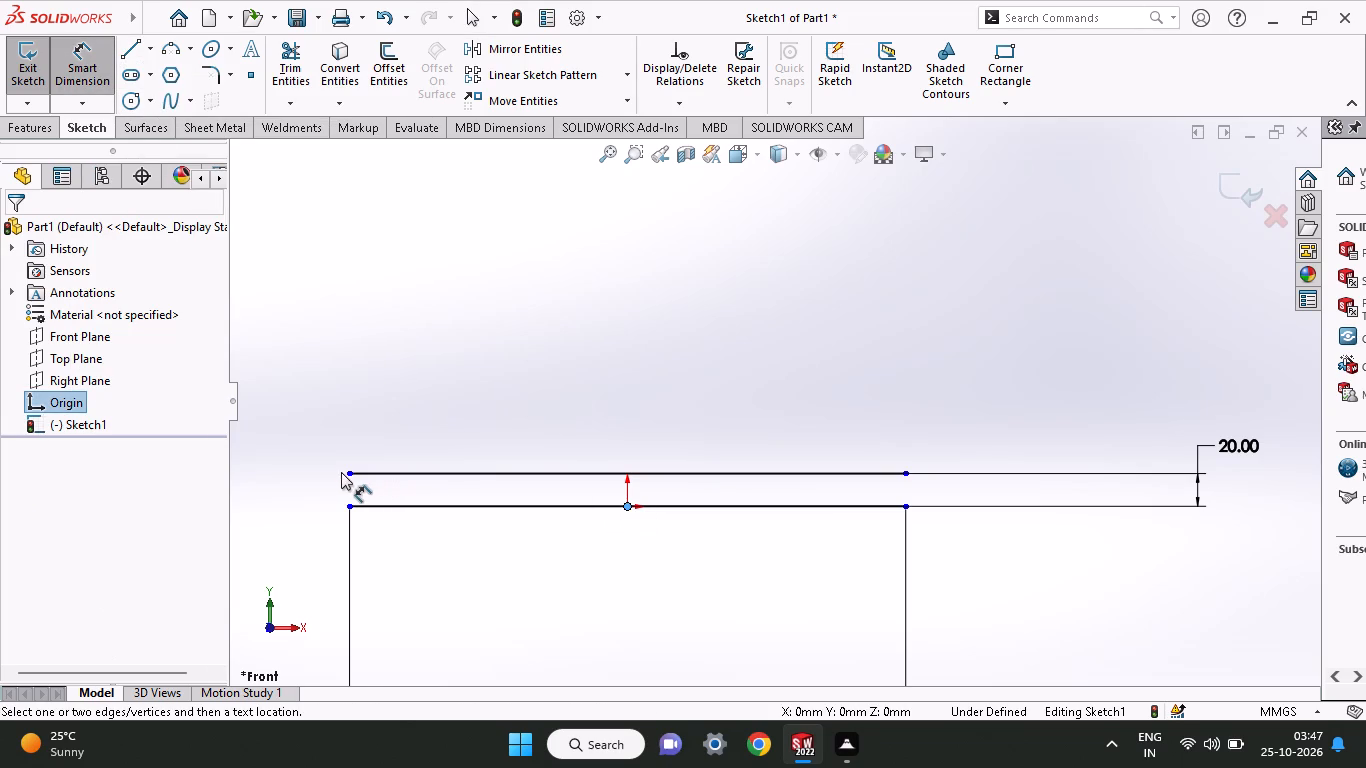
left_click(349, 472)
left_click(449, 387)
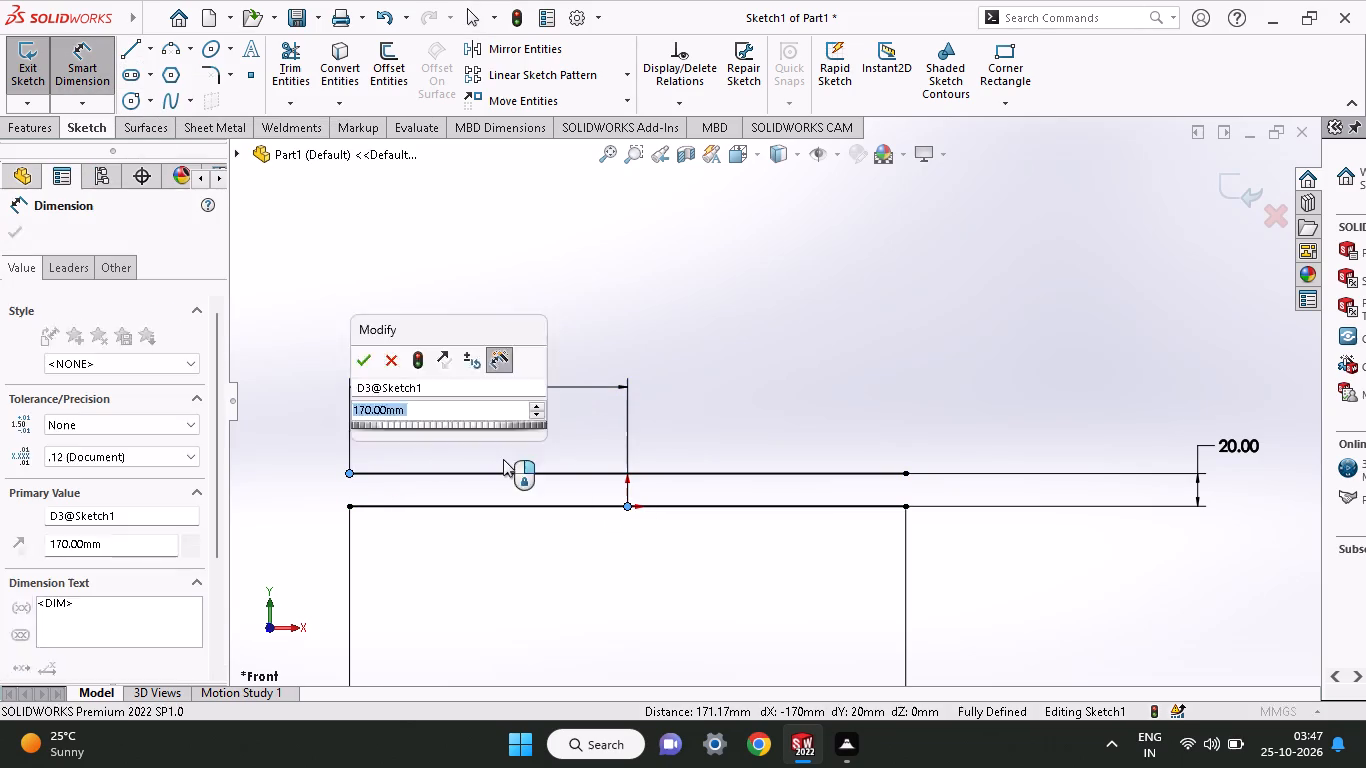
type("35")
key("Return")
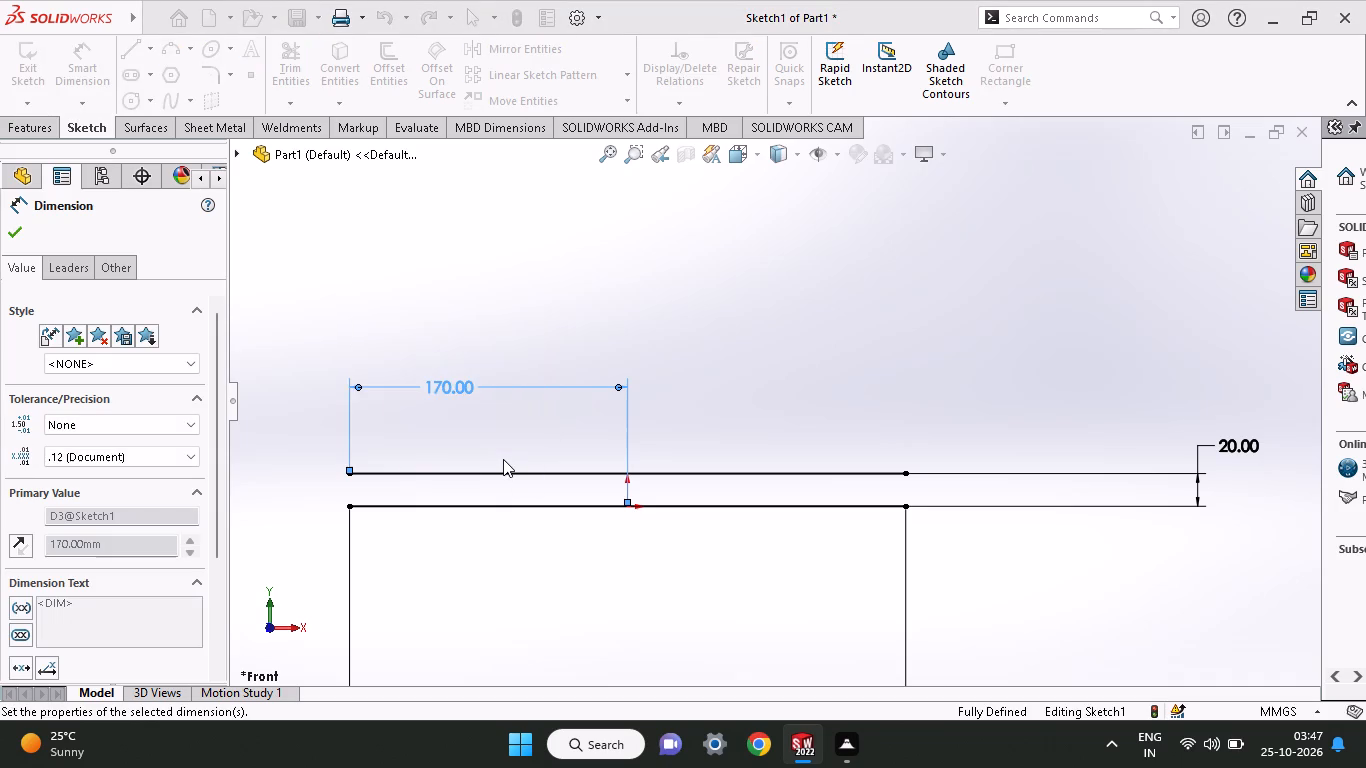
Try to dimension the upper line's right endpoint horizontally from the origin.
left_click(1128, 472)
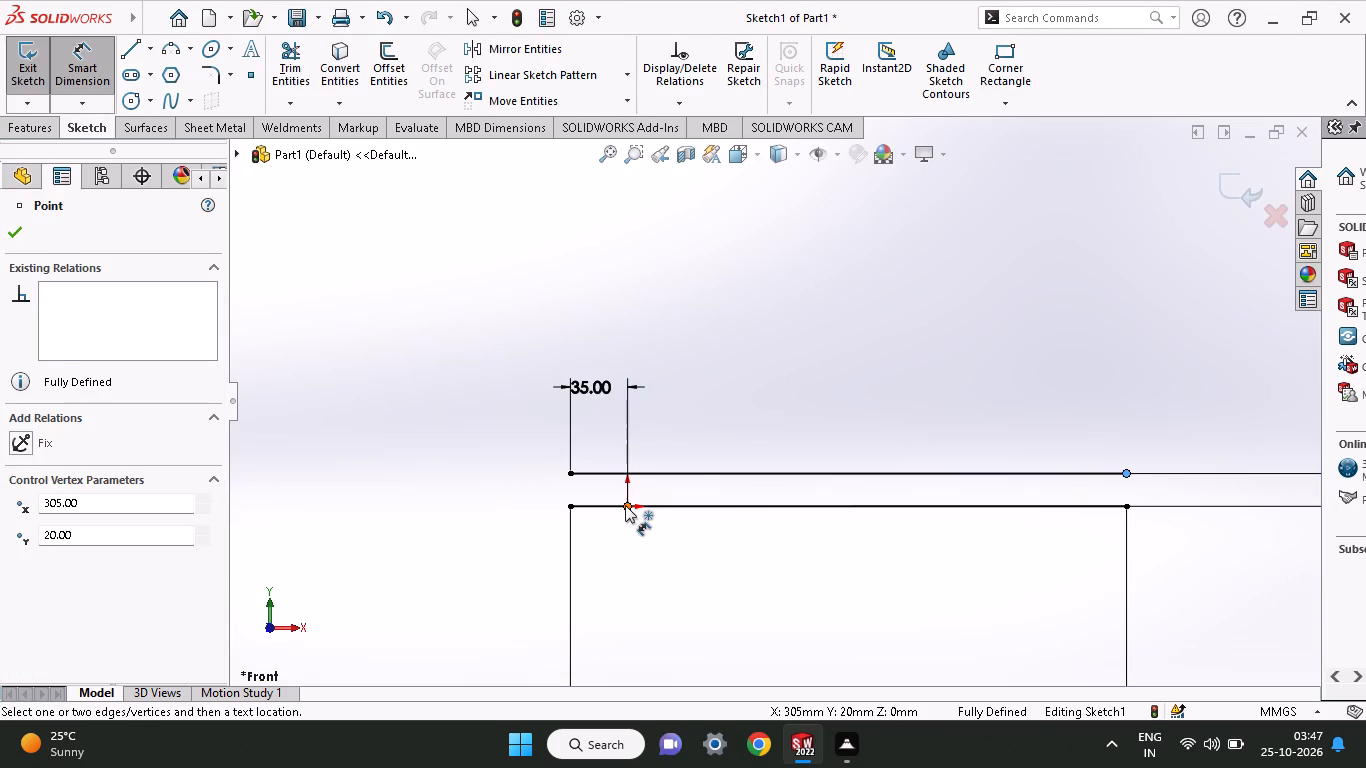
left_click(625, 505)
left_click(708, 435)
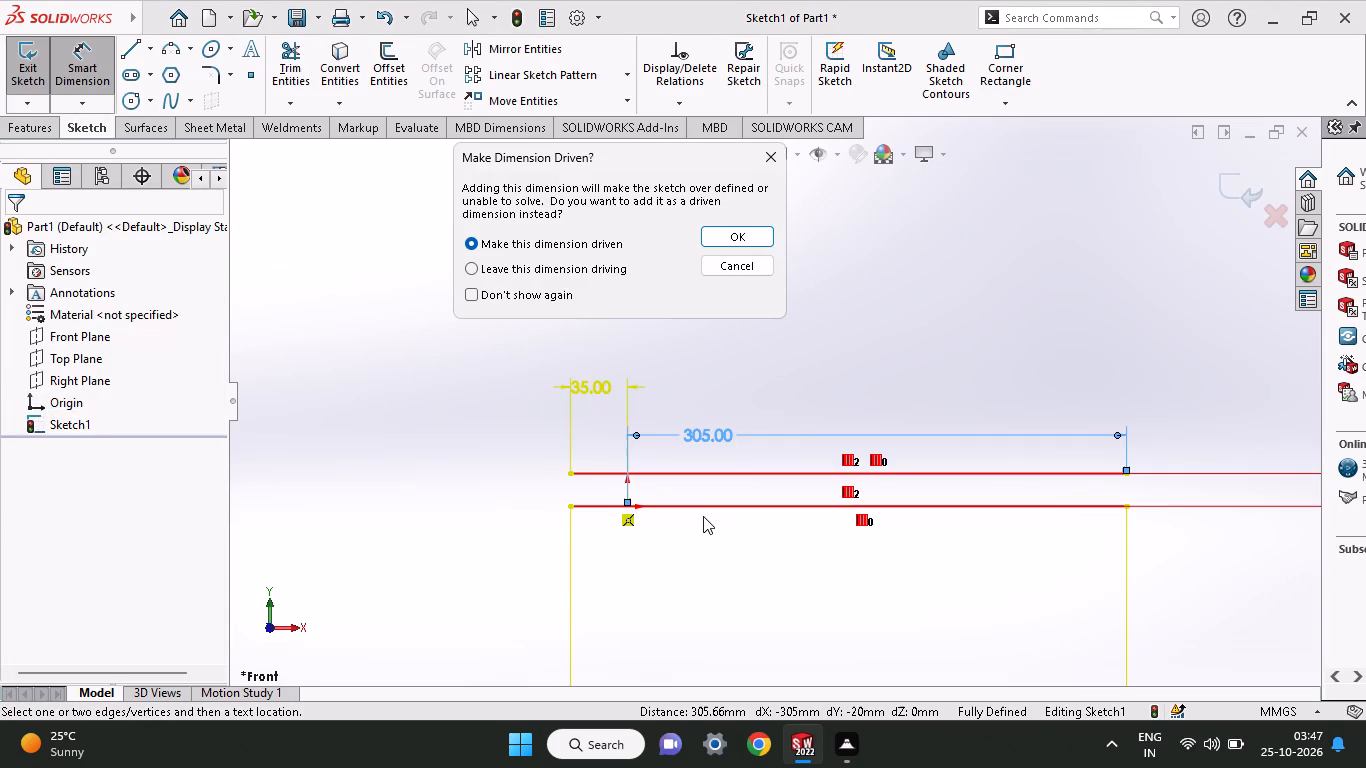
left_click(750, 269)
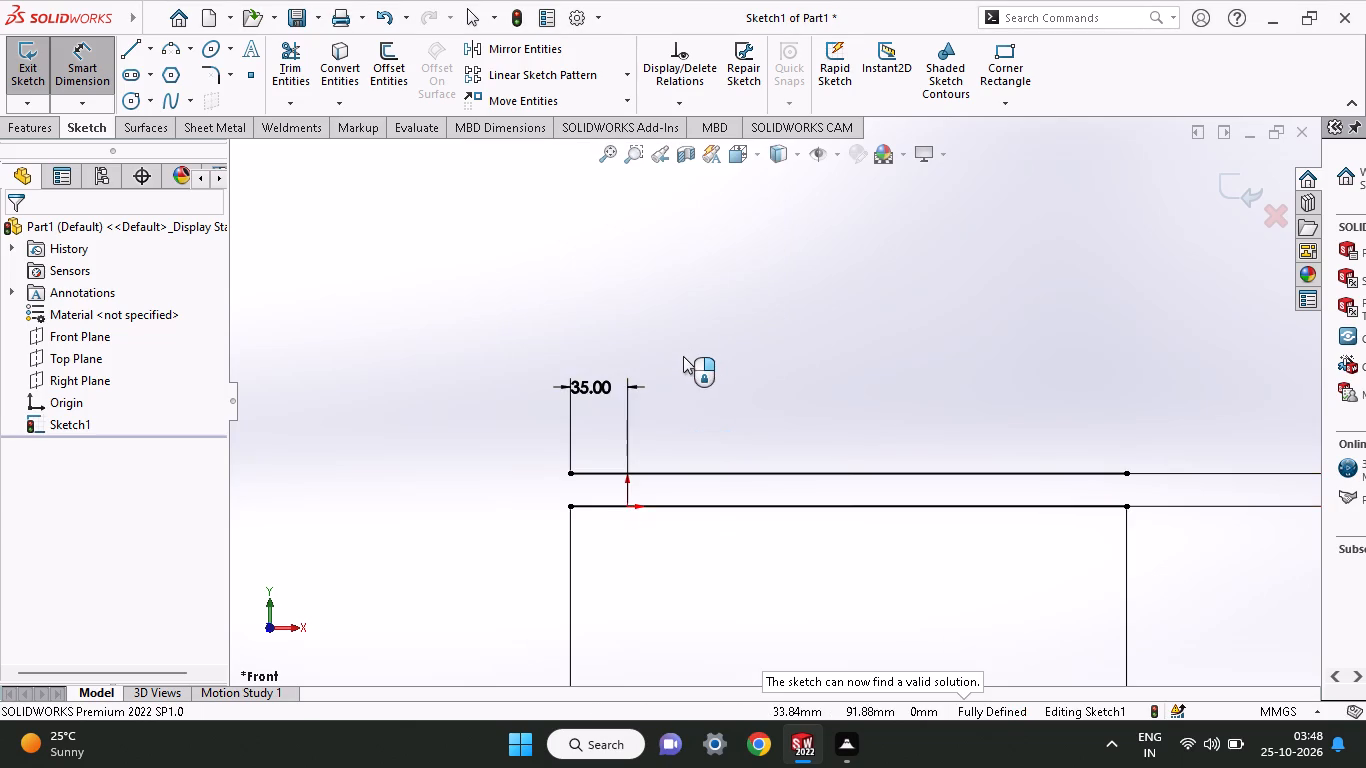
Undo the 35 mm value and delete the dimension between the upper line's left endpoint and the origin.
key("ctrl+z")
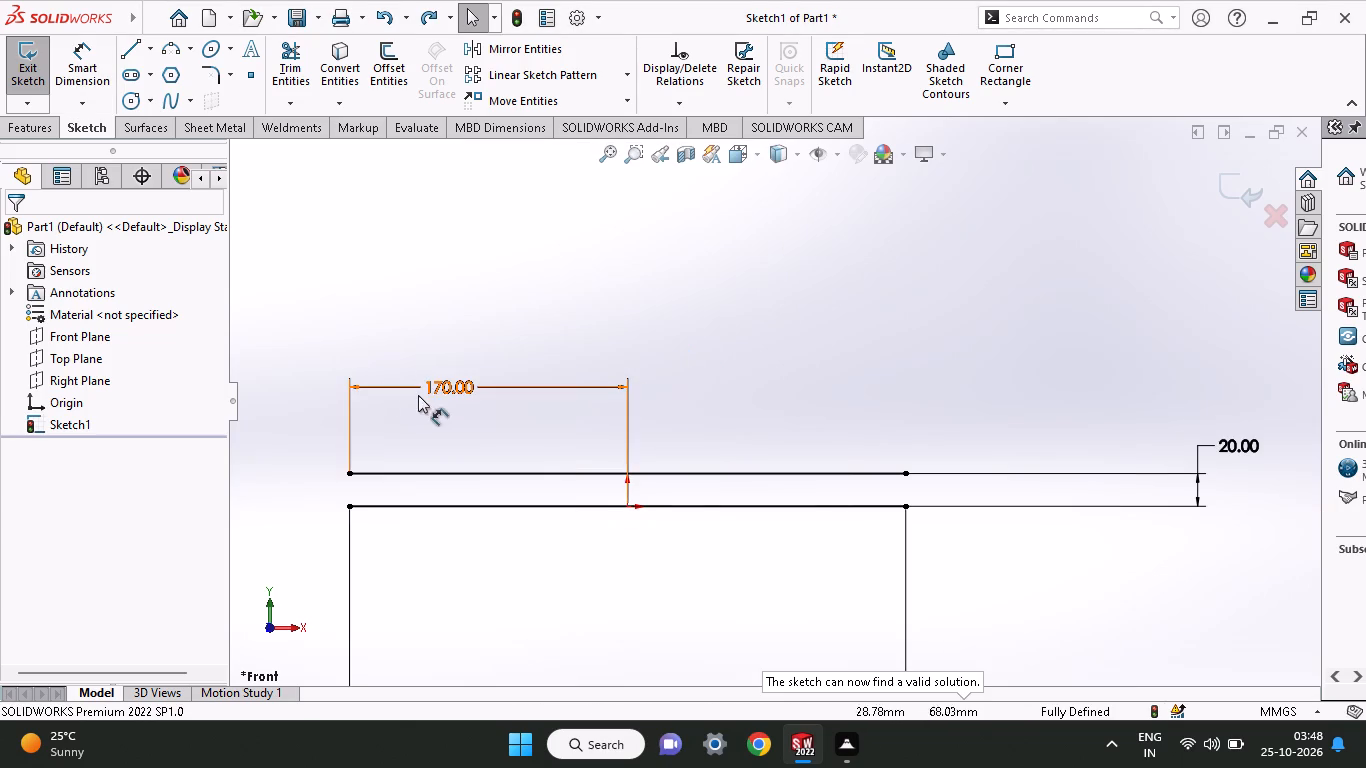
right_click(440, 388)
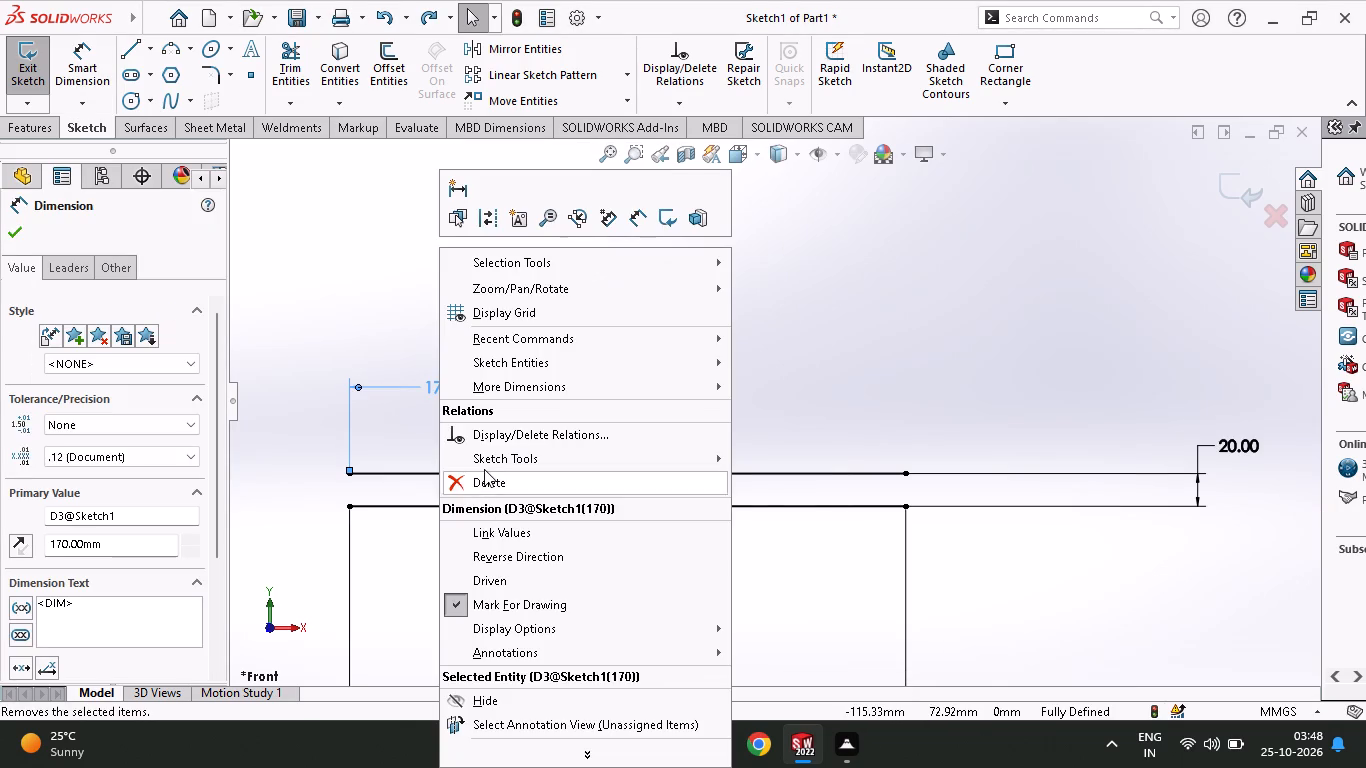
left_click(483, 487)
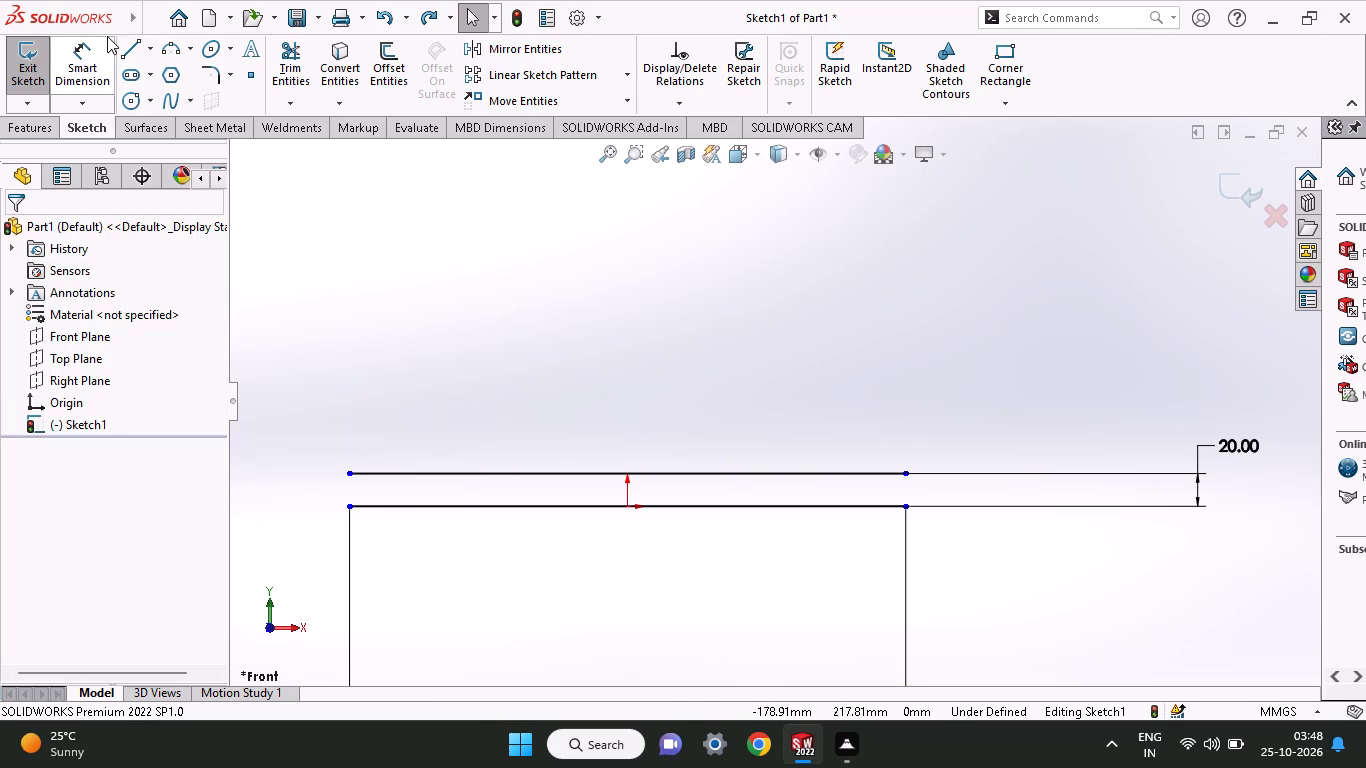
Sketch a vertical line rising from the upper horizontal line, about 47 mm left of the origin.
left_click(125, 57)
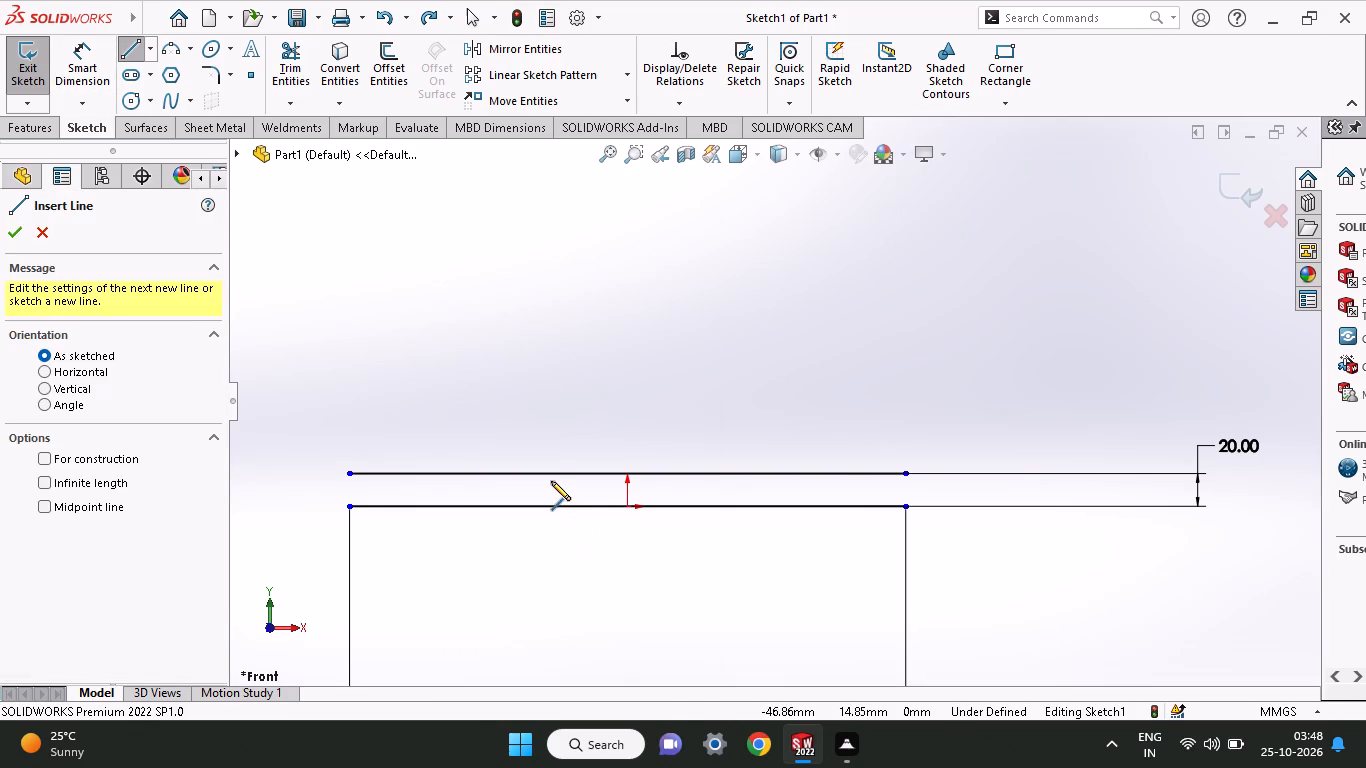
left_click(551, 469)
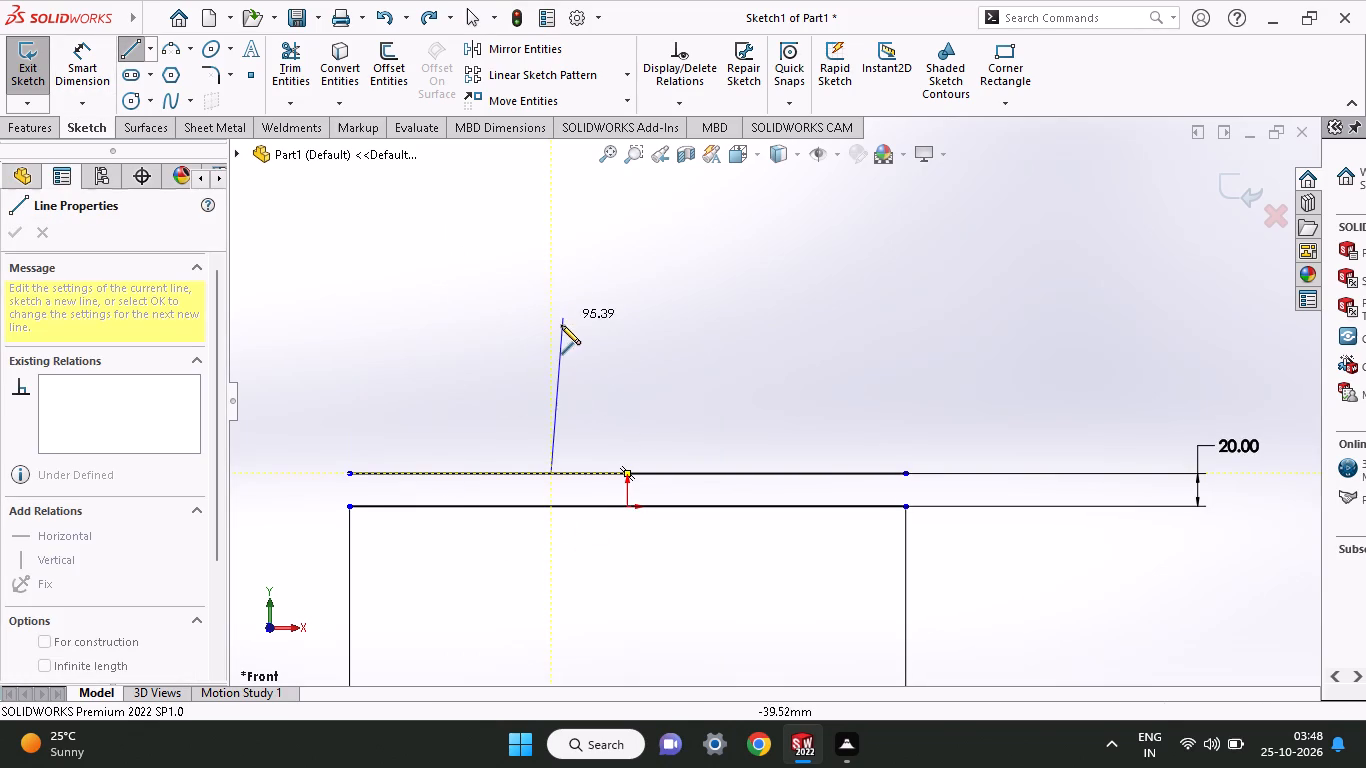
left_click(553, 342)
right_click(509, 373)
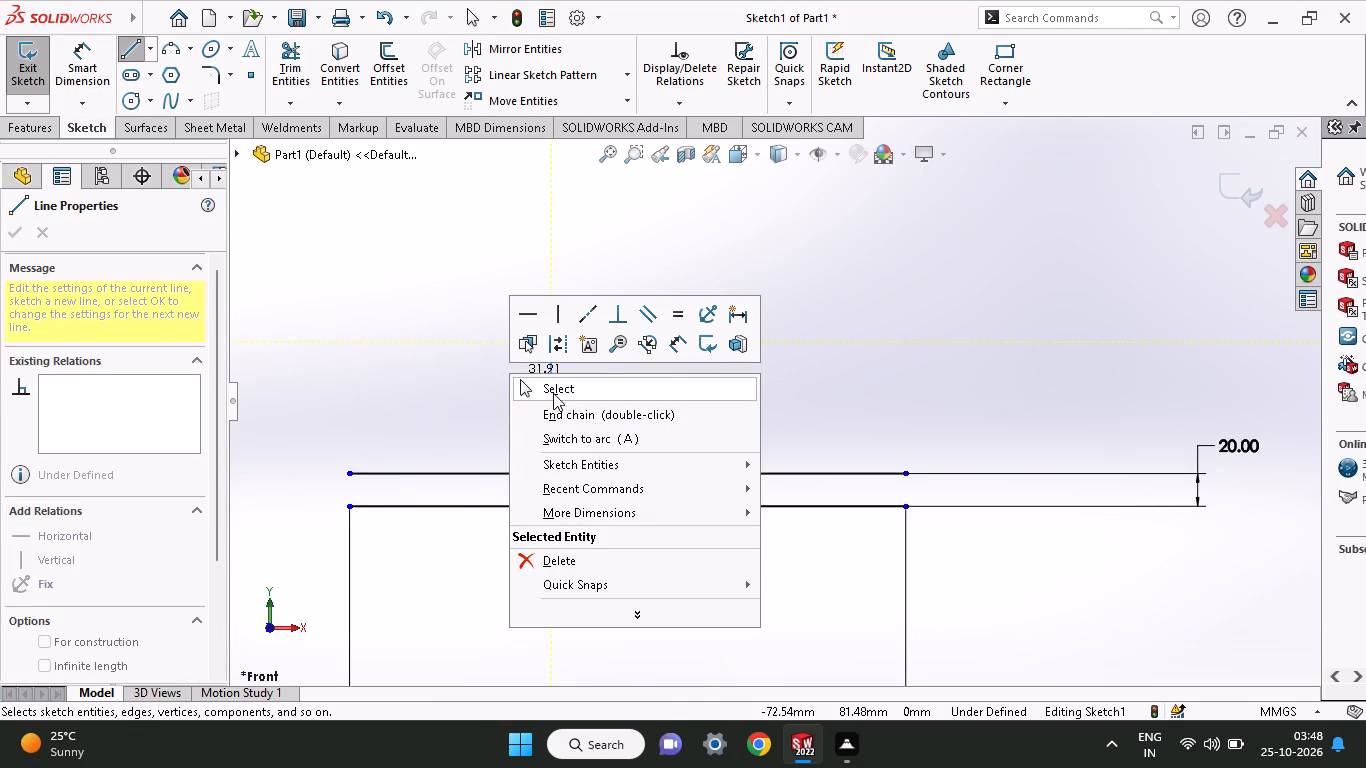
left_click(553, 393)
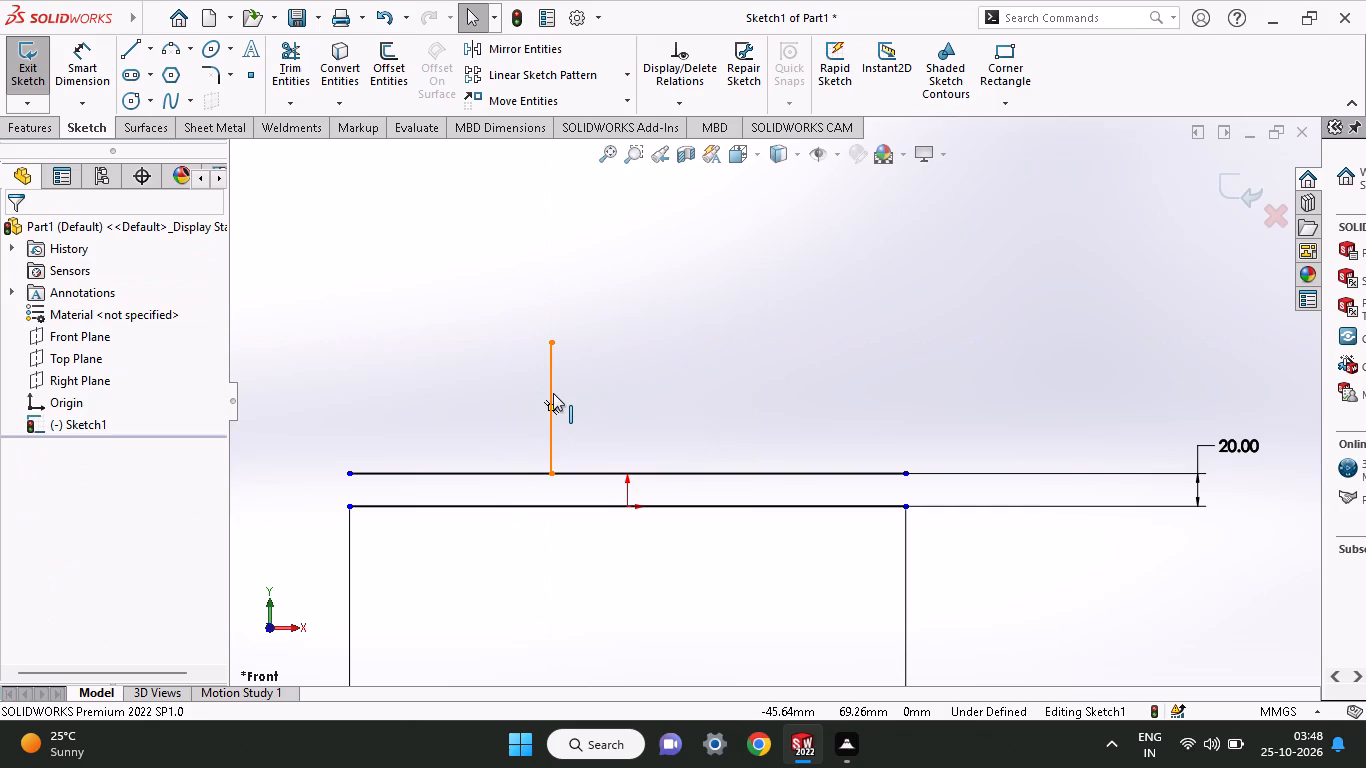
Sketch a second vertical line from the upper horizontal line, about 56 mm right of the origin and level with the first line's top.
left_click(129, 56)
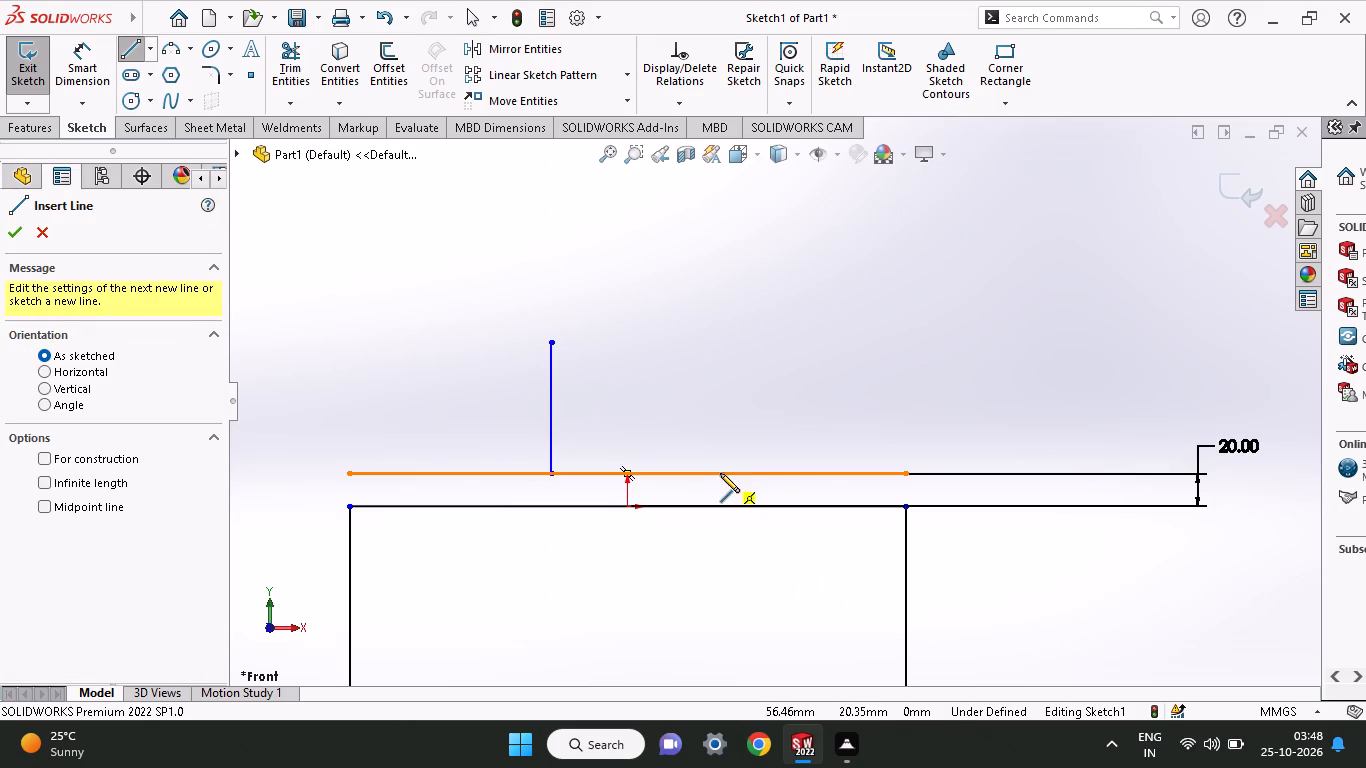
left_click(720, 473)
left_click(724, 346)
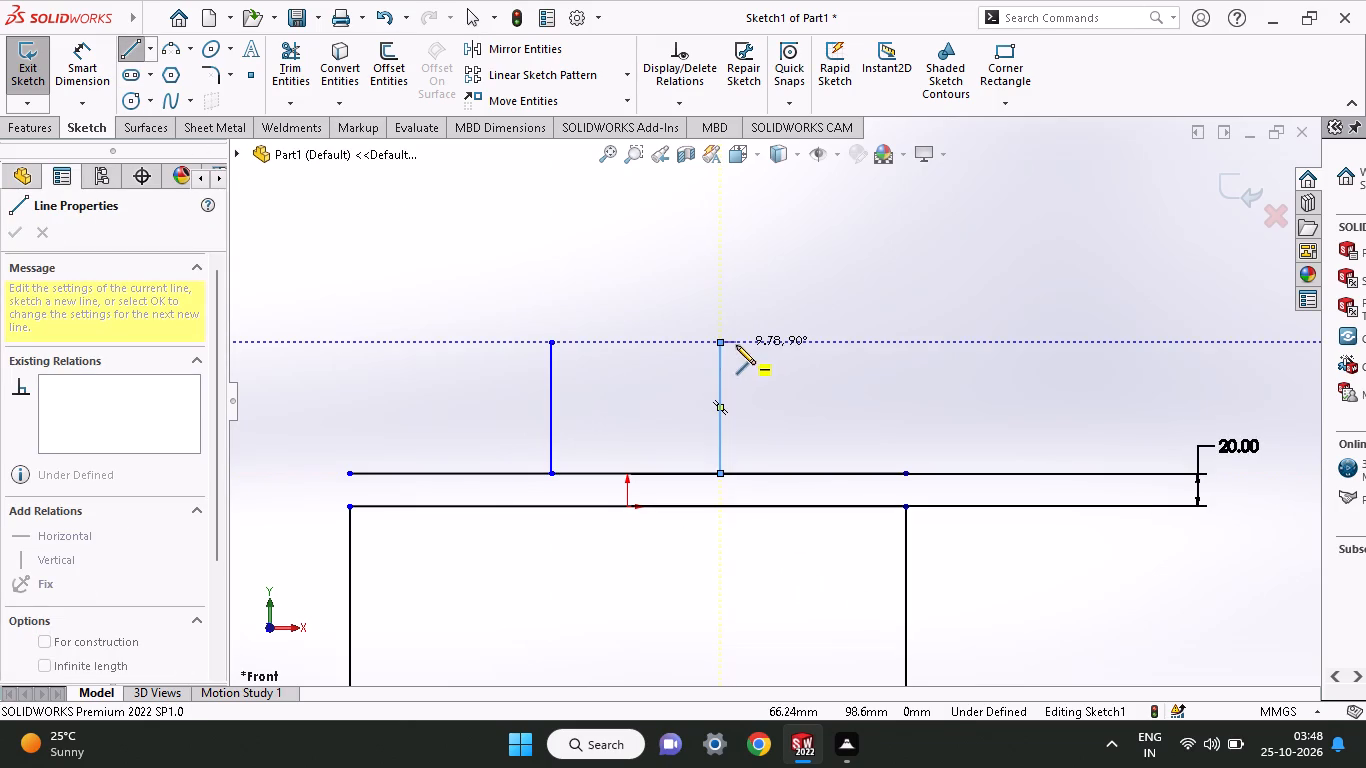
right_click(736, 345)
left_click(768, 368)
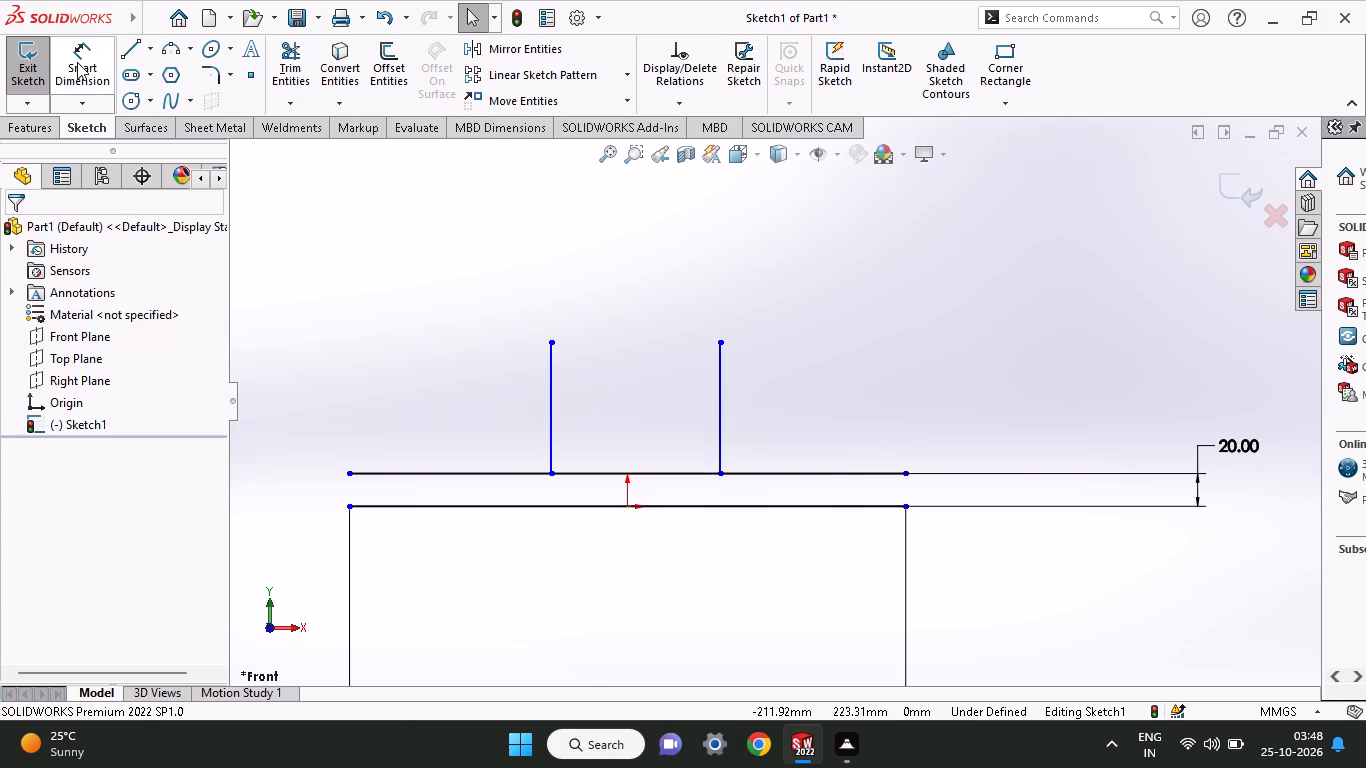
Dimension the left vertical line's lower endpoint 35 mm horizontally from the origin.
left_click(77, 62)
left_click(627, 507)
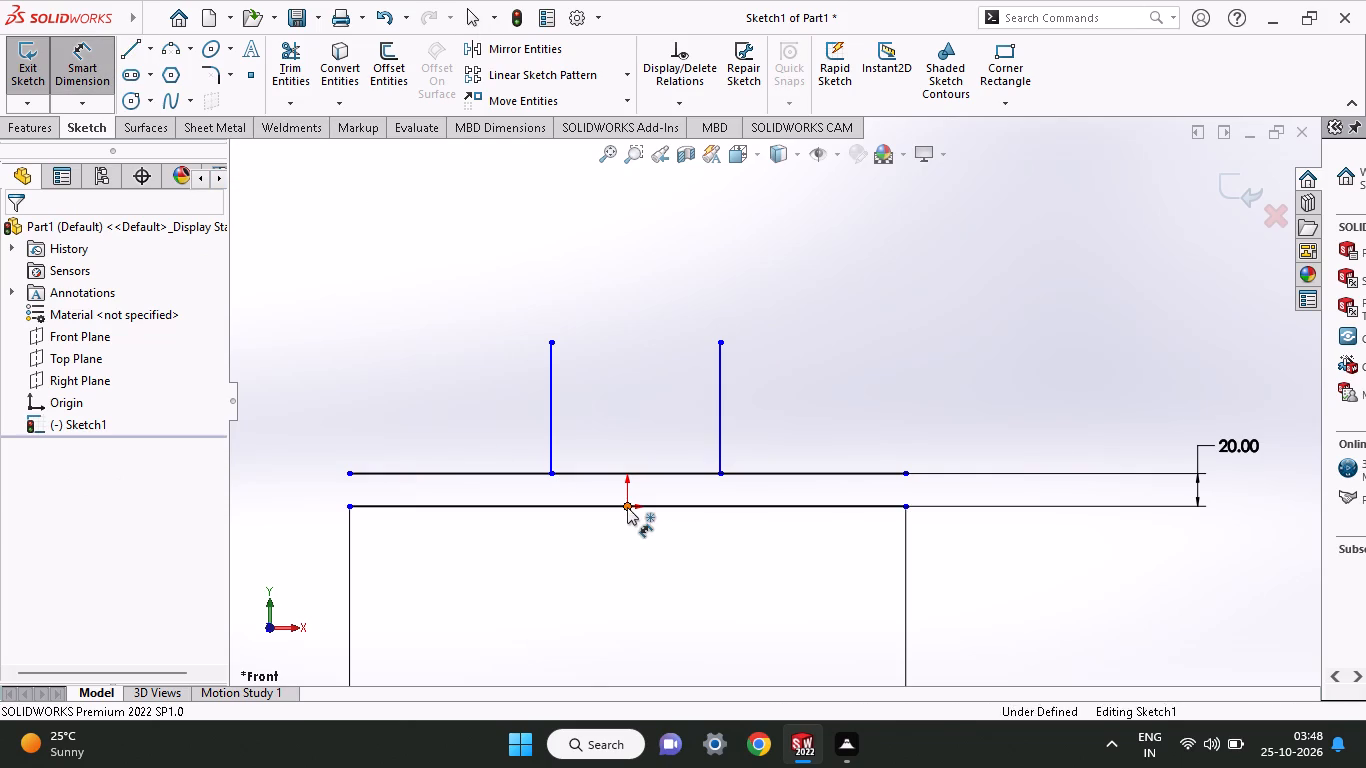
left_click(554, 472)
left_click(592, 444)
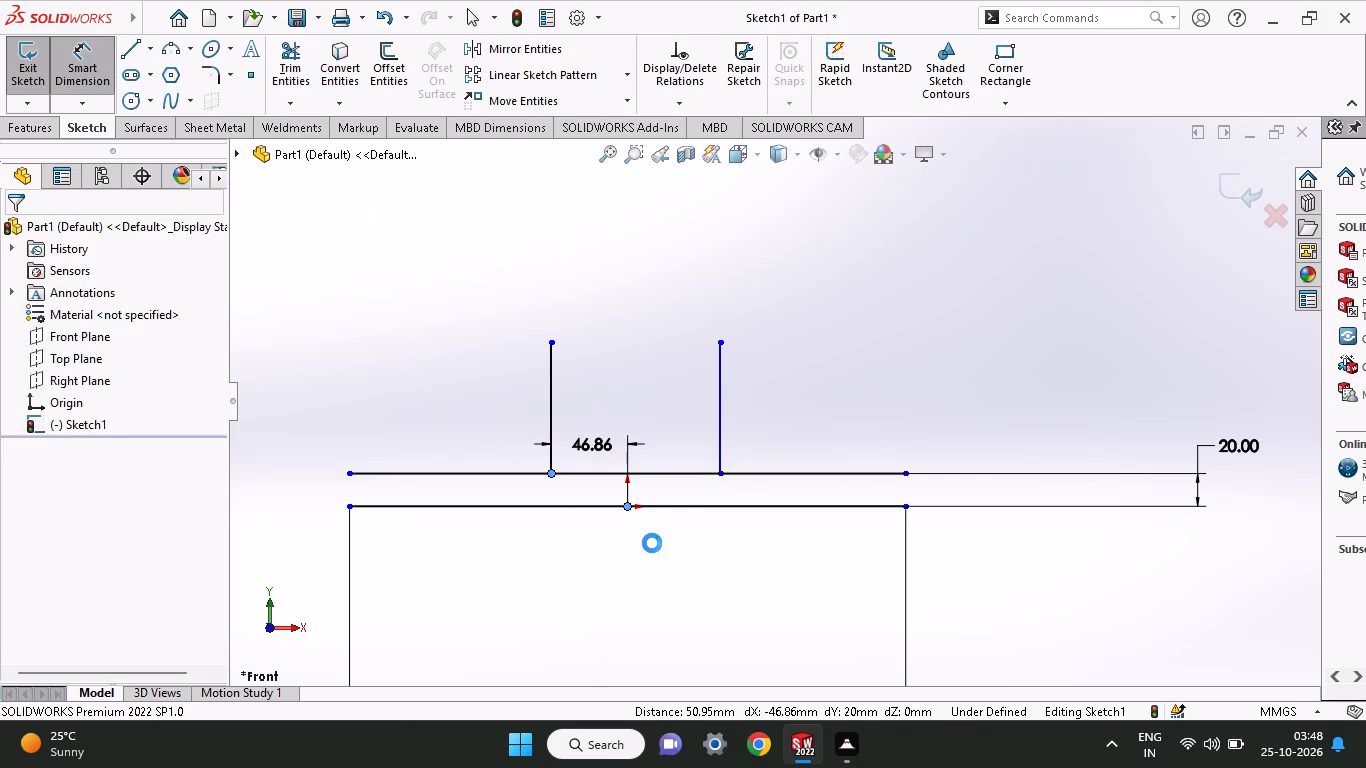
type("32")
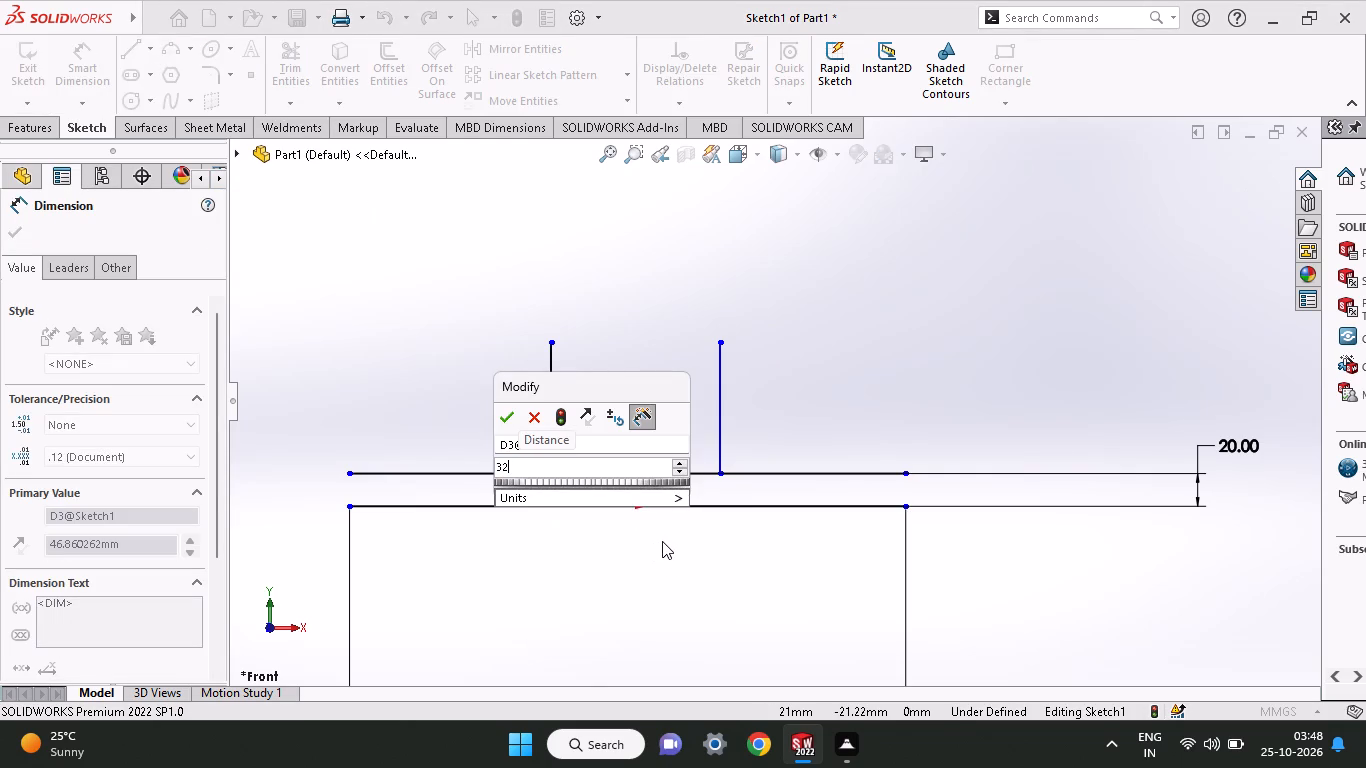
key("BackSpace")
key("5")
key("Return")
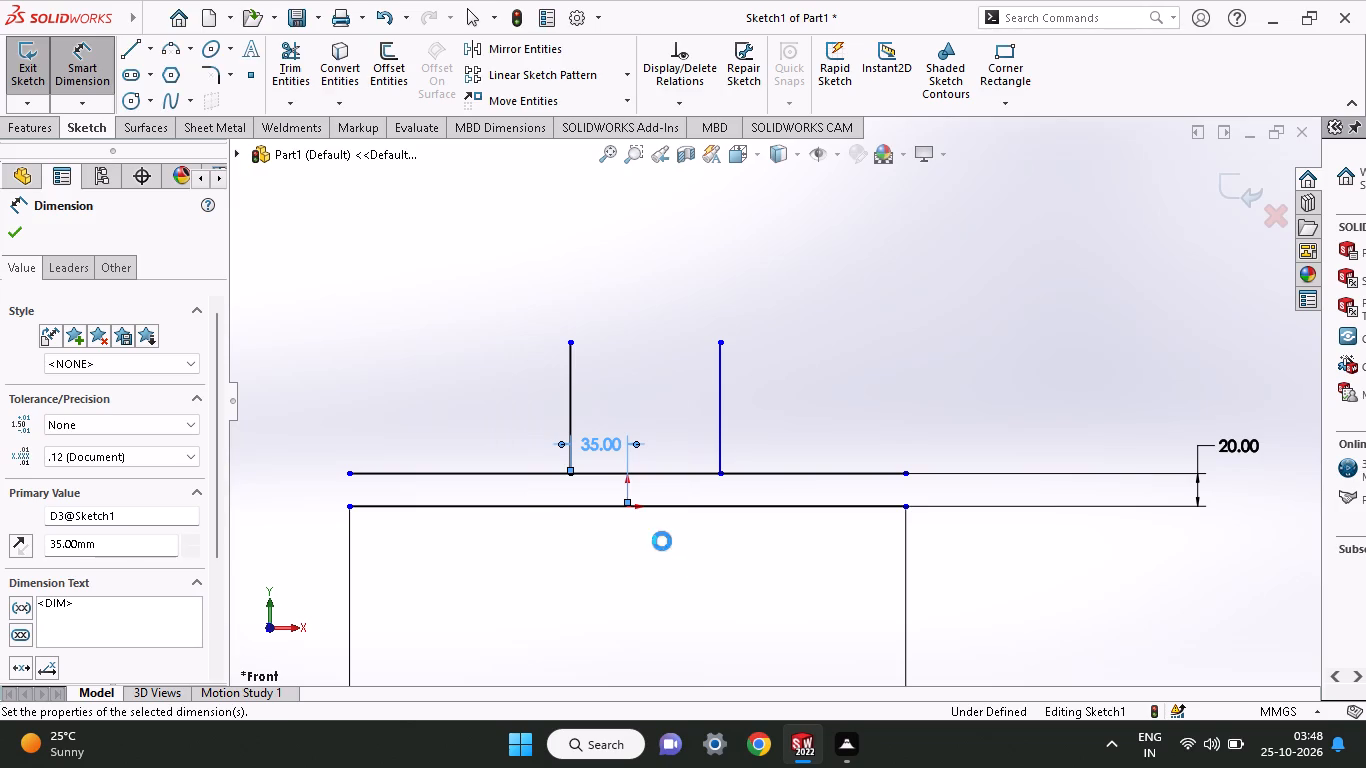
Dimension the right vertical line's lower endpoint 35 mm horizontally from the origin.
left_click(630, 502)
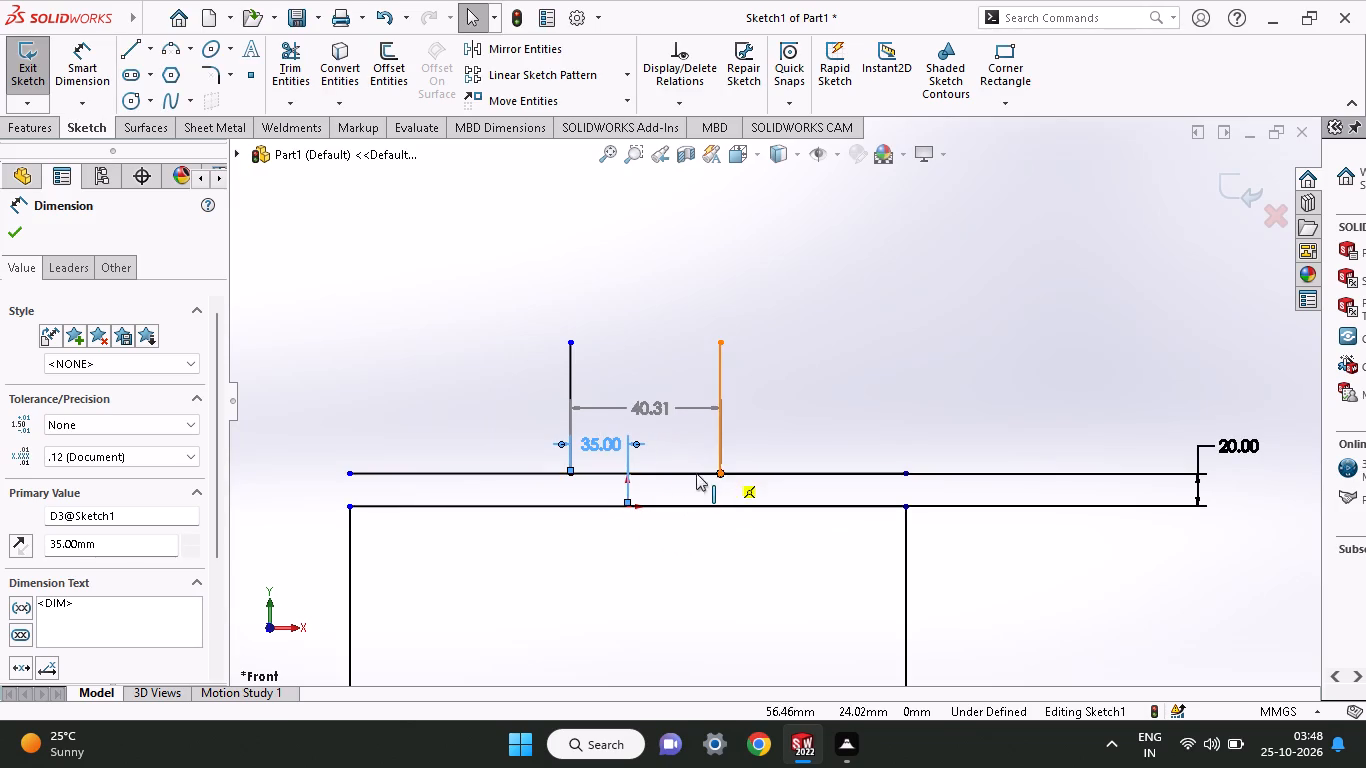
key("Escape")
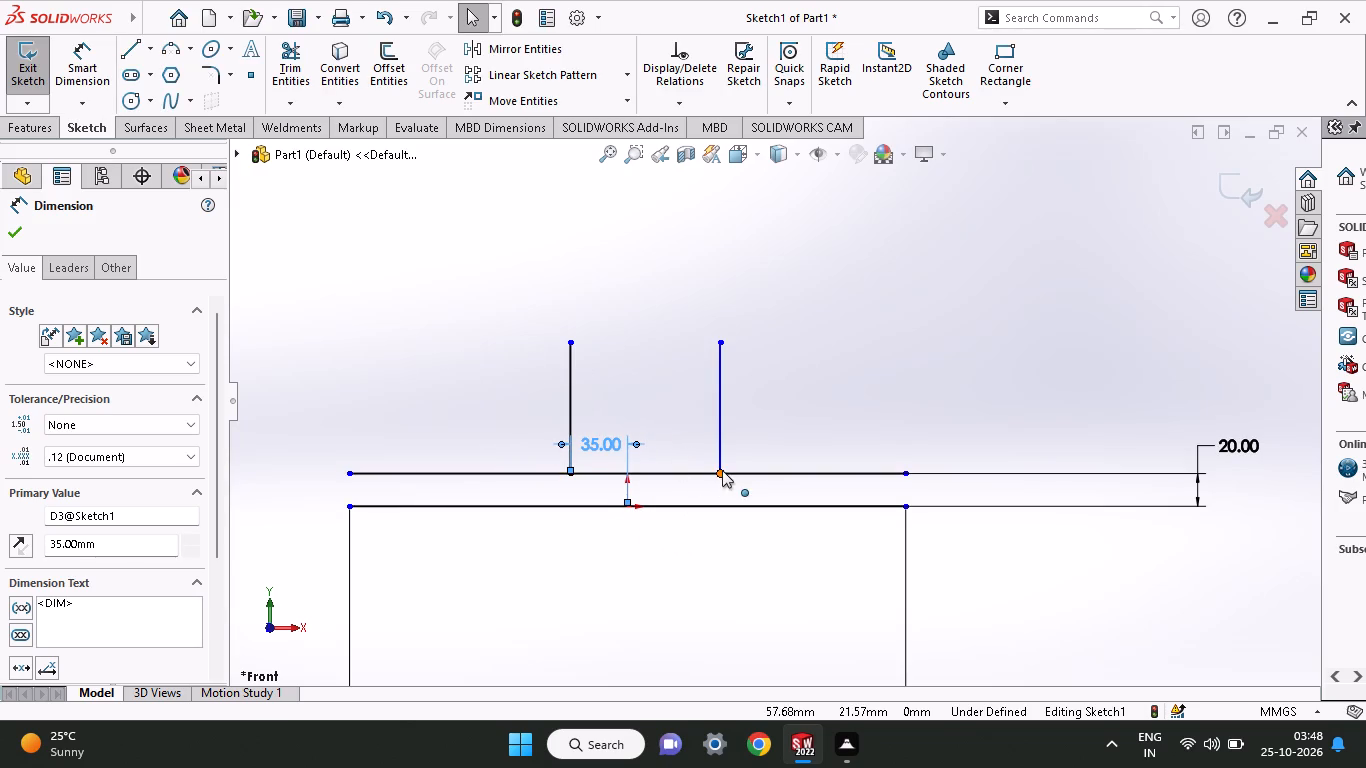
left_click(63, 59)
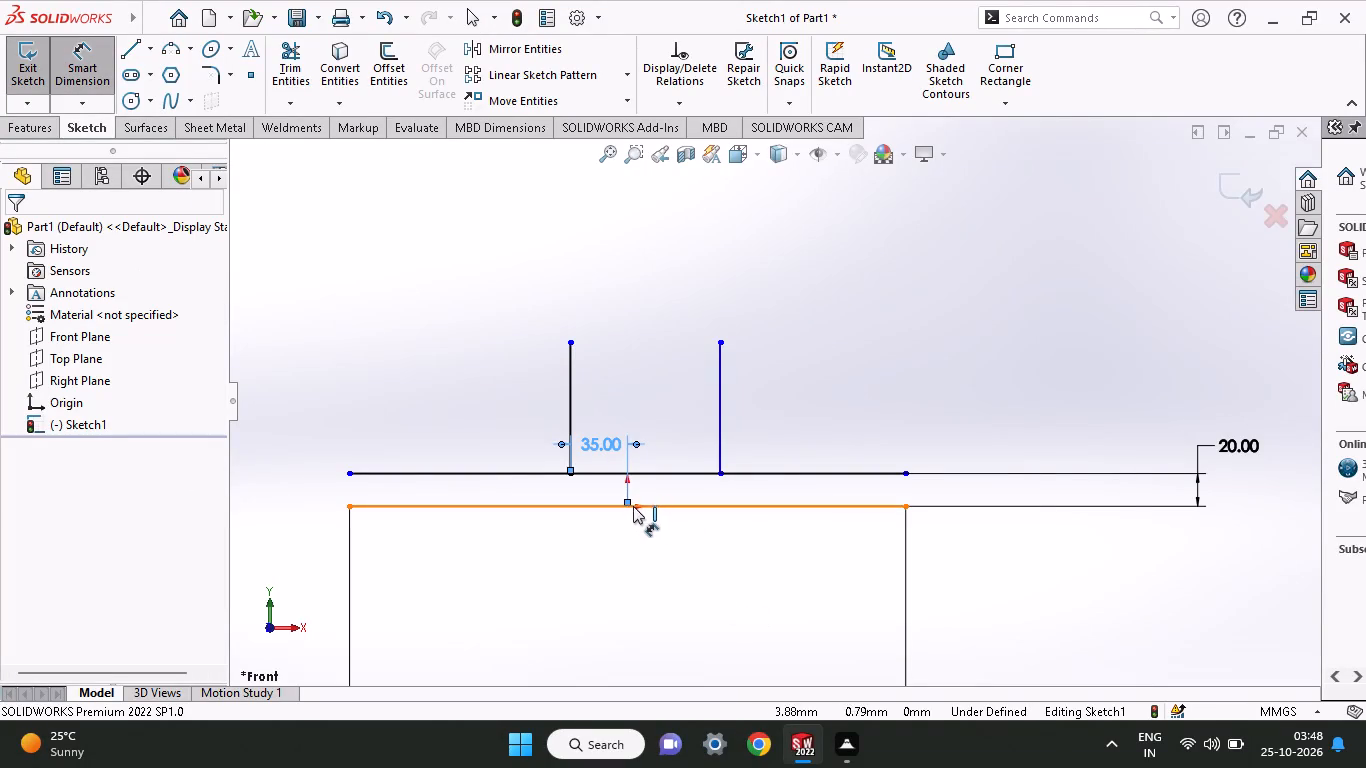
left_click(626, 510)
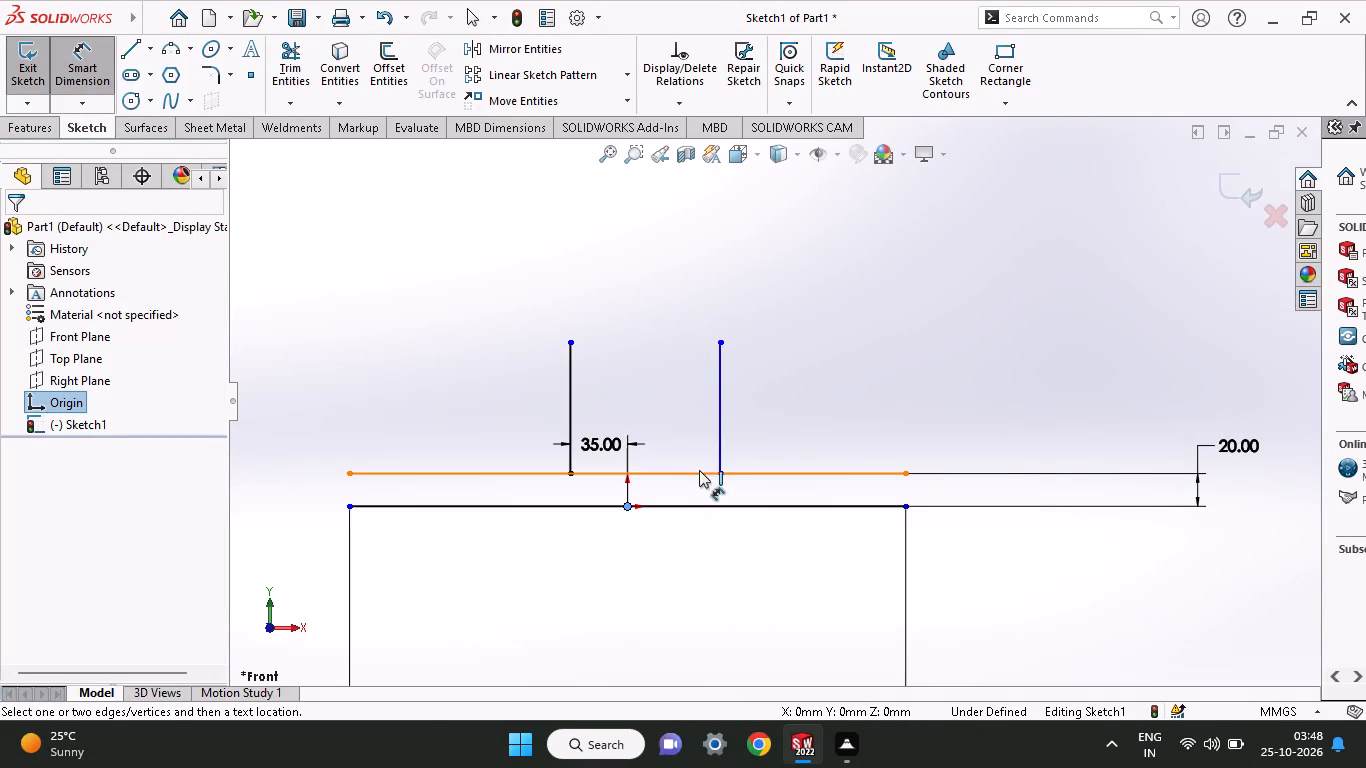
left_click(719, 476)
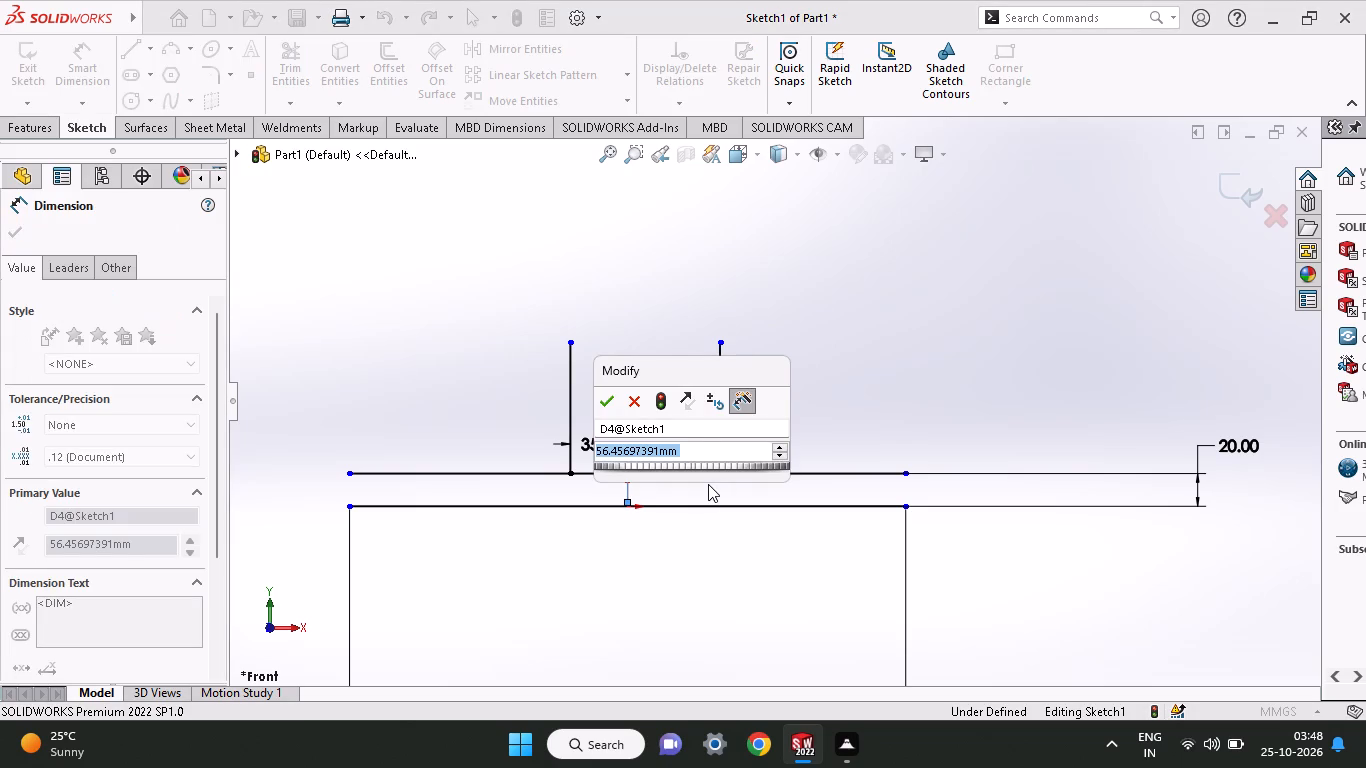
type("35")
key("Return")
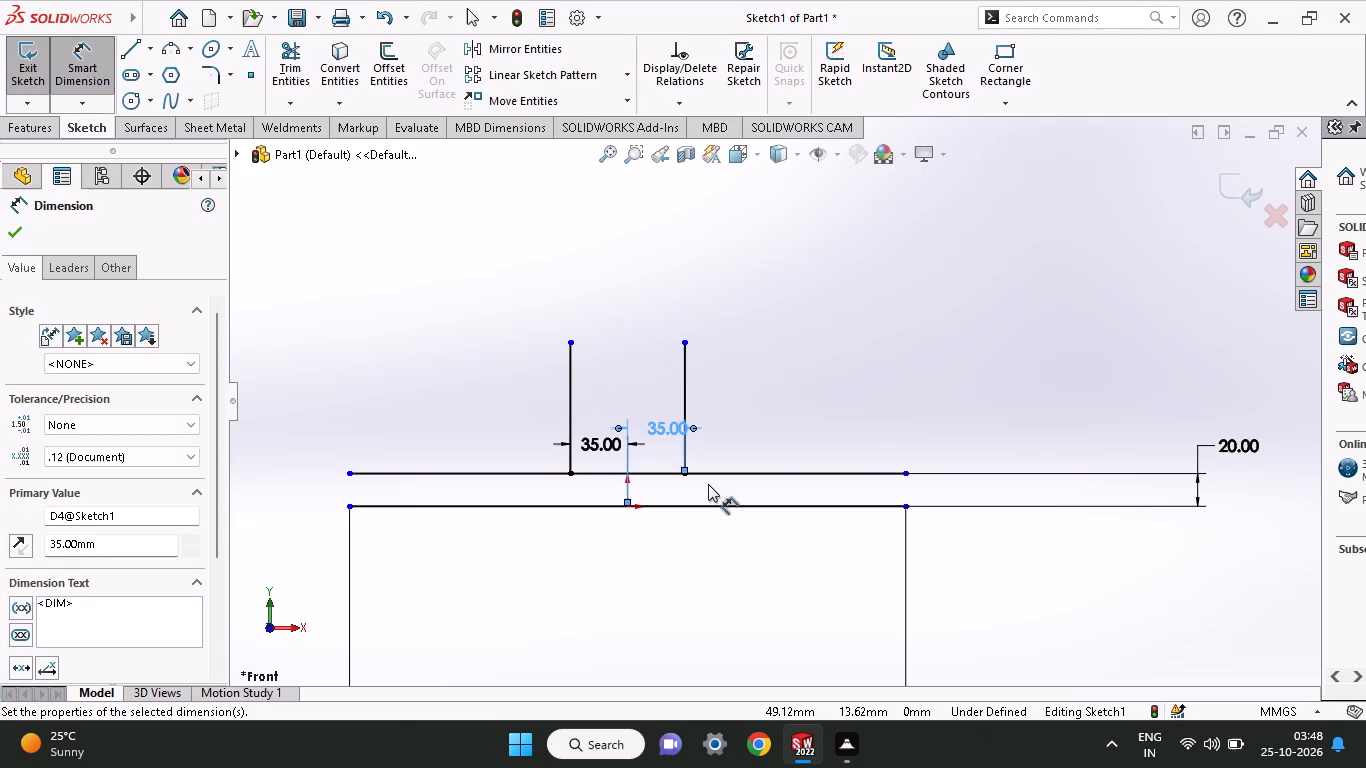
left_click(5, 234)
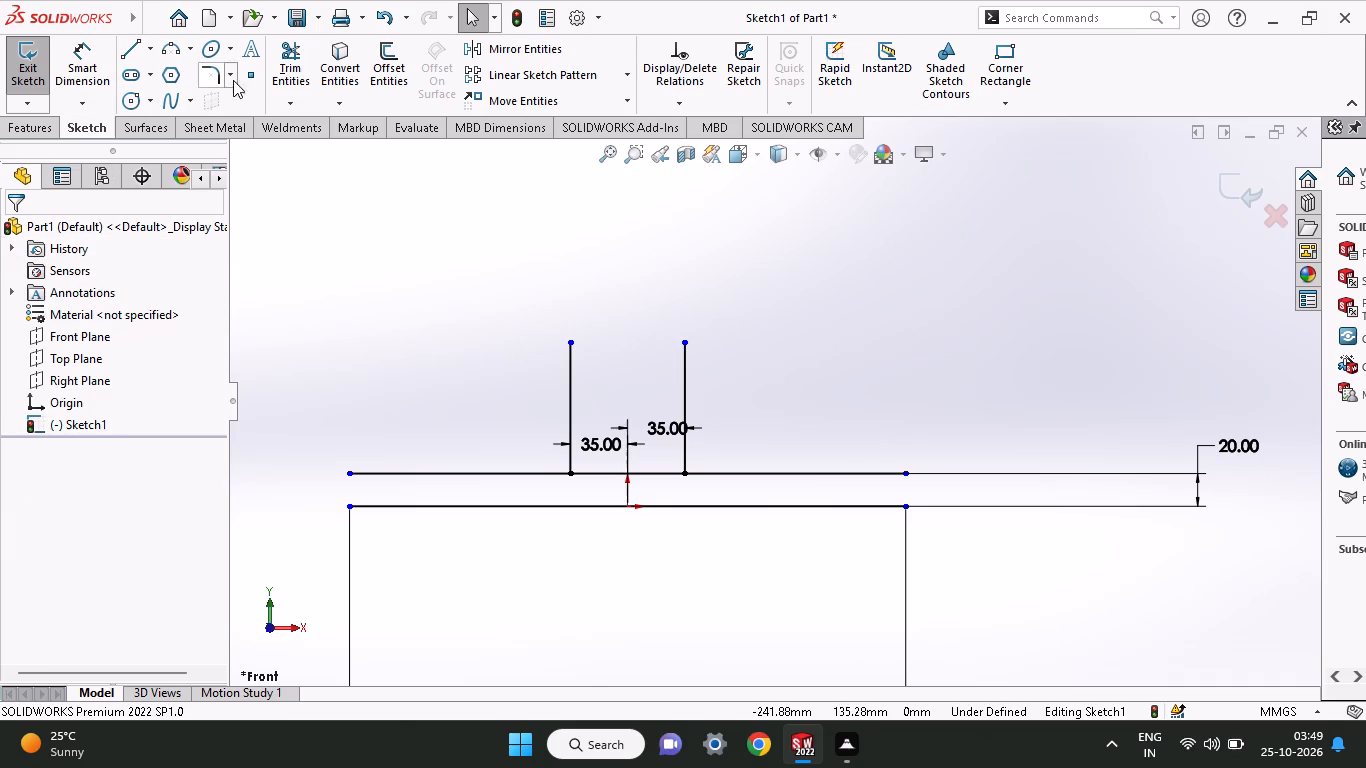
Power-trim the part of the upper horizontal line that extends left of the left vertical line.
left_click(296, 61)
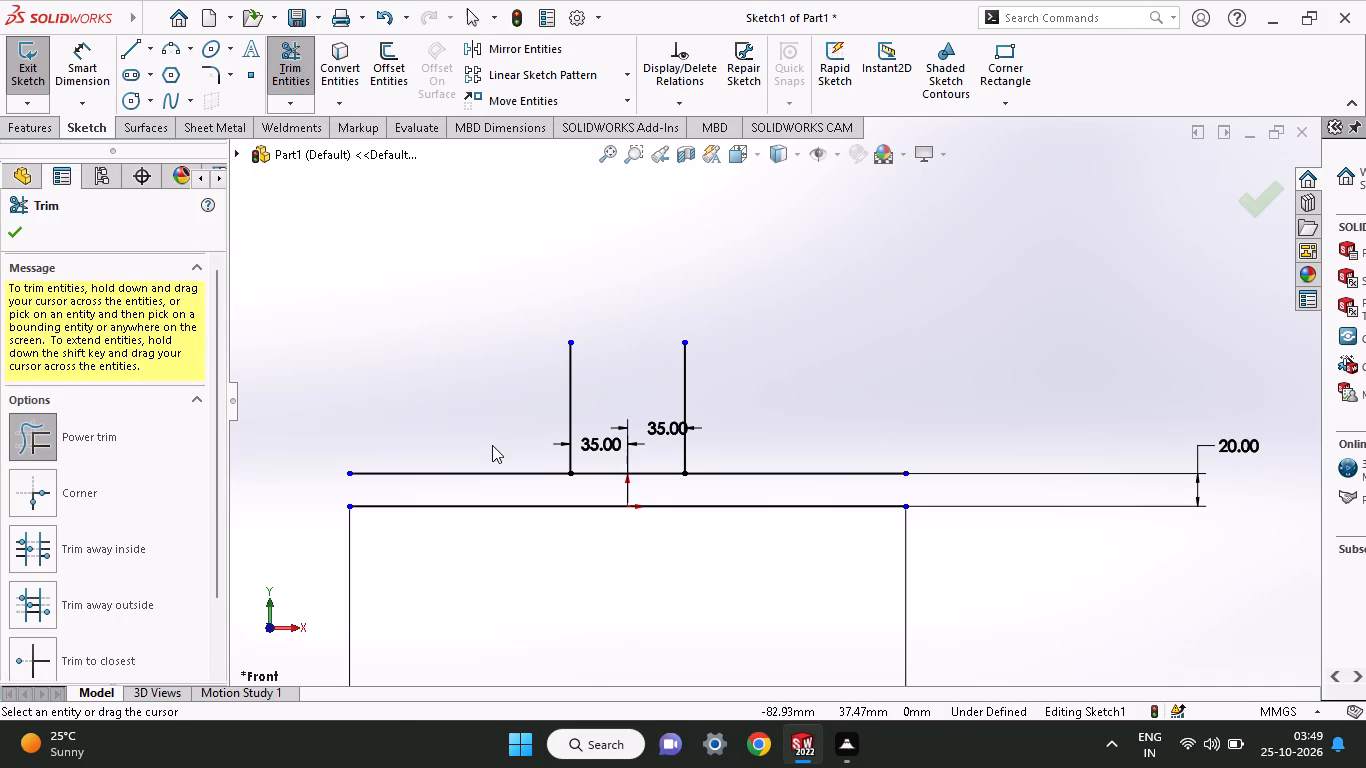
left_click_drag(504, 427, 466, 478)
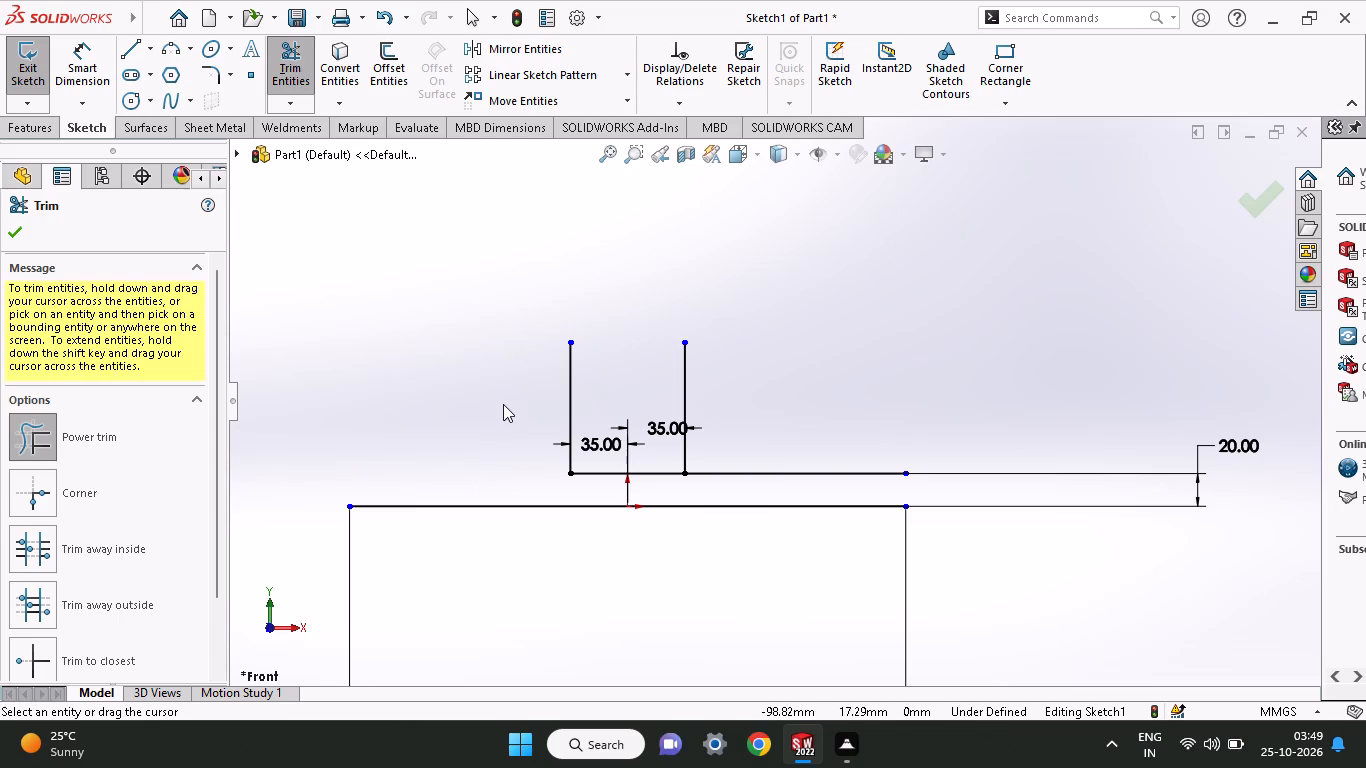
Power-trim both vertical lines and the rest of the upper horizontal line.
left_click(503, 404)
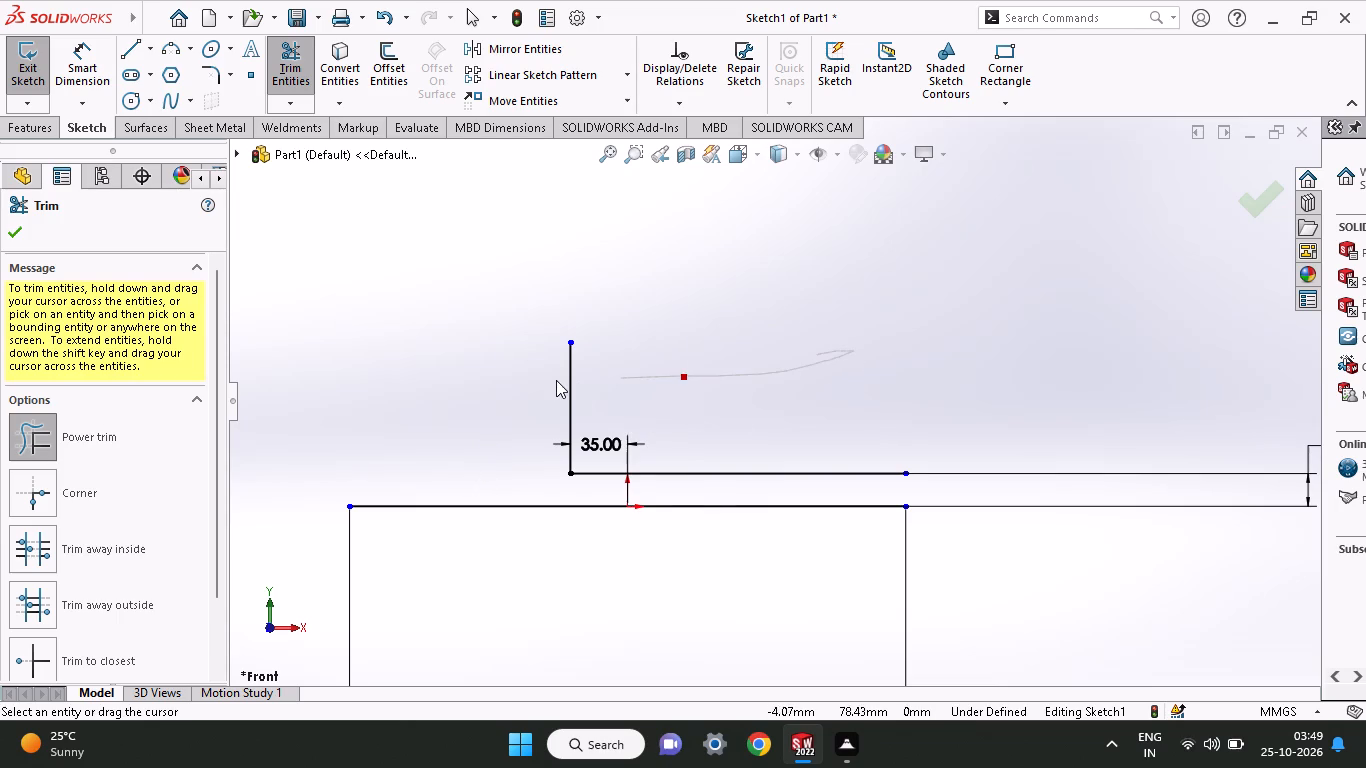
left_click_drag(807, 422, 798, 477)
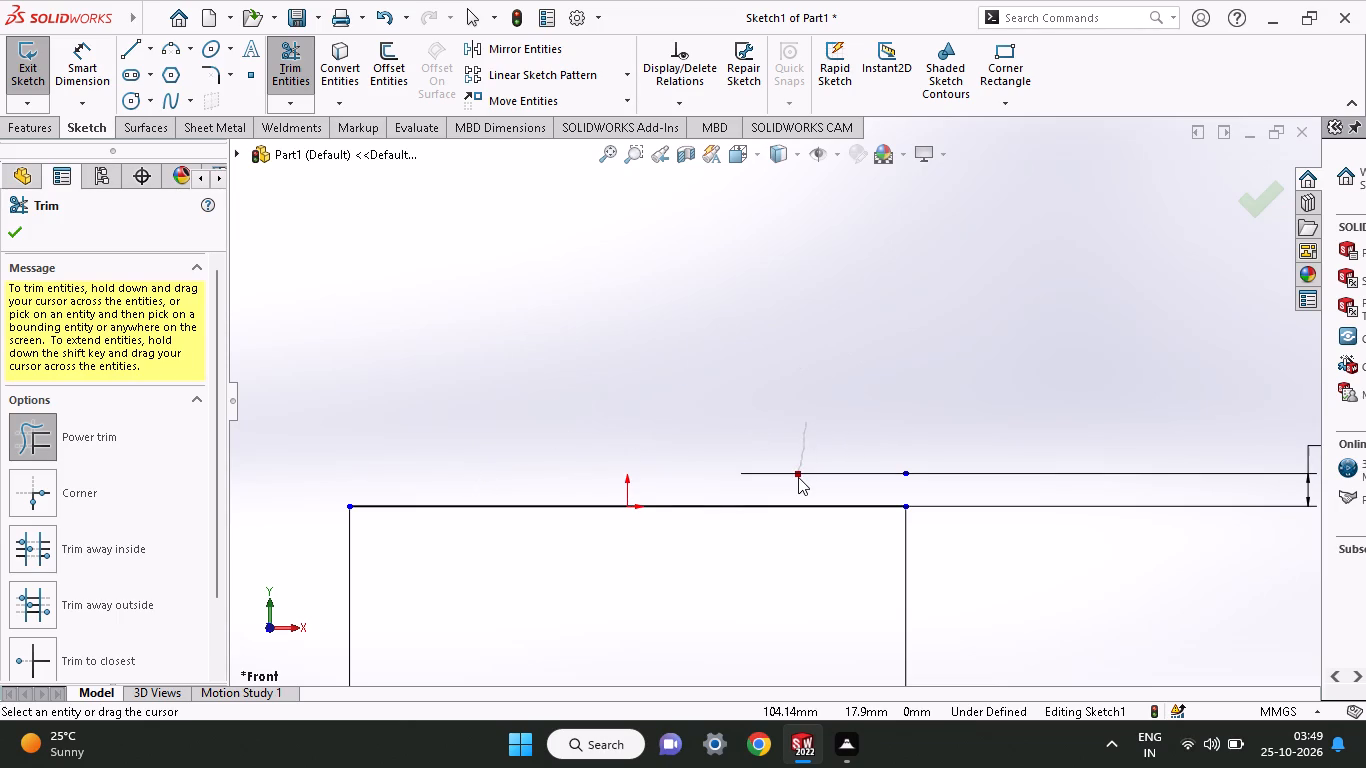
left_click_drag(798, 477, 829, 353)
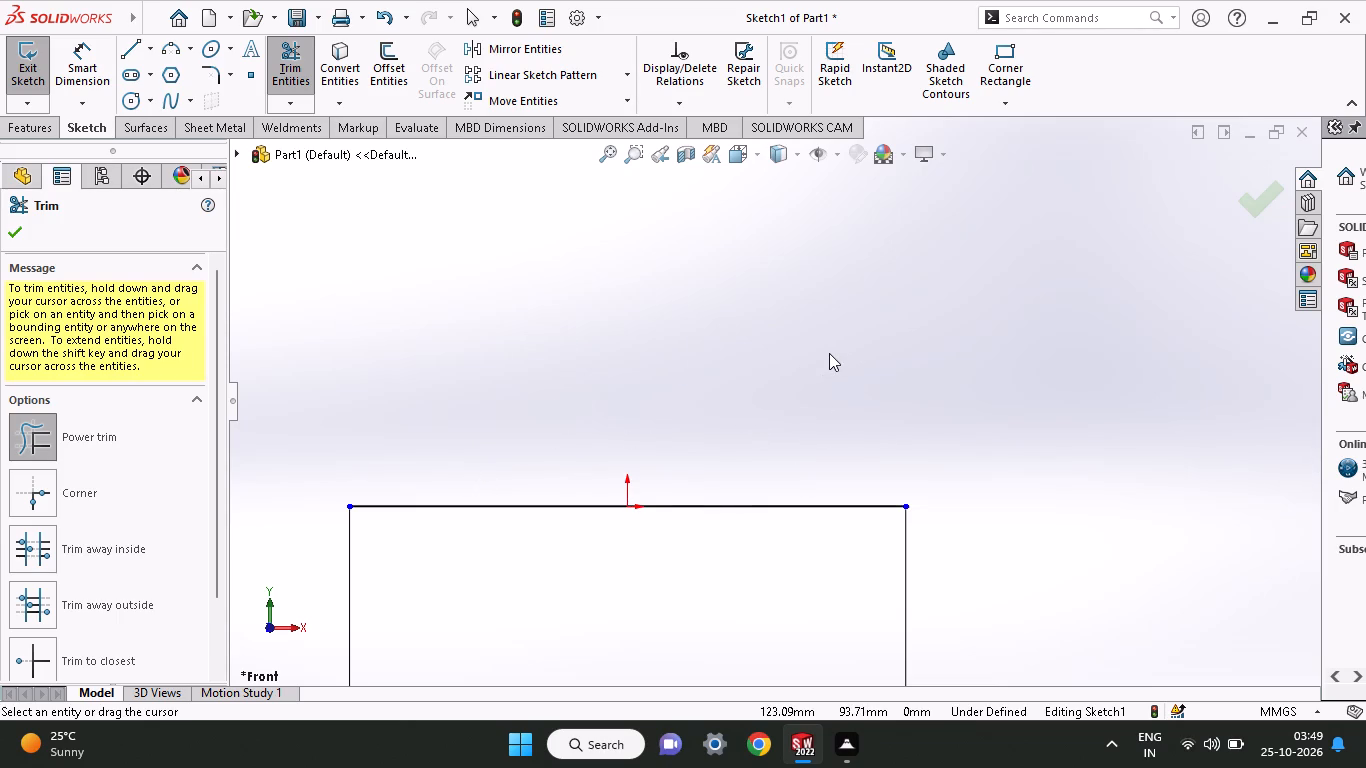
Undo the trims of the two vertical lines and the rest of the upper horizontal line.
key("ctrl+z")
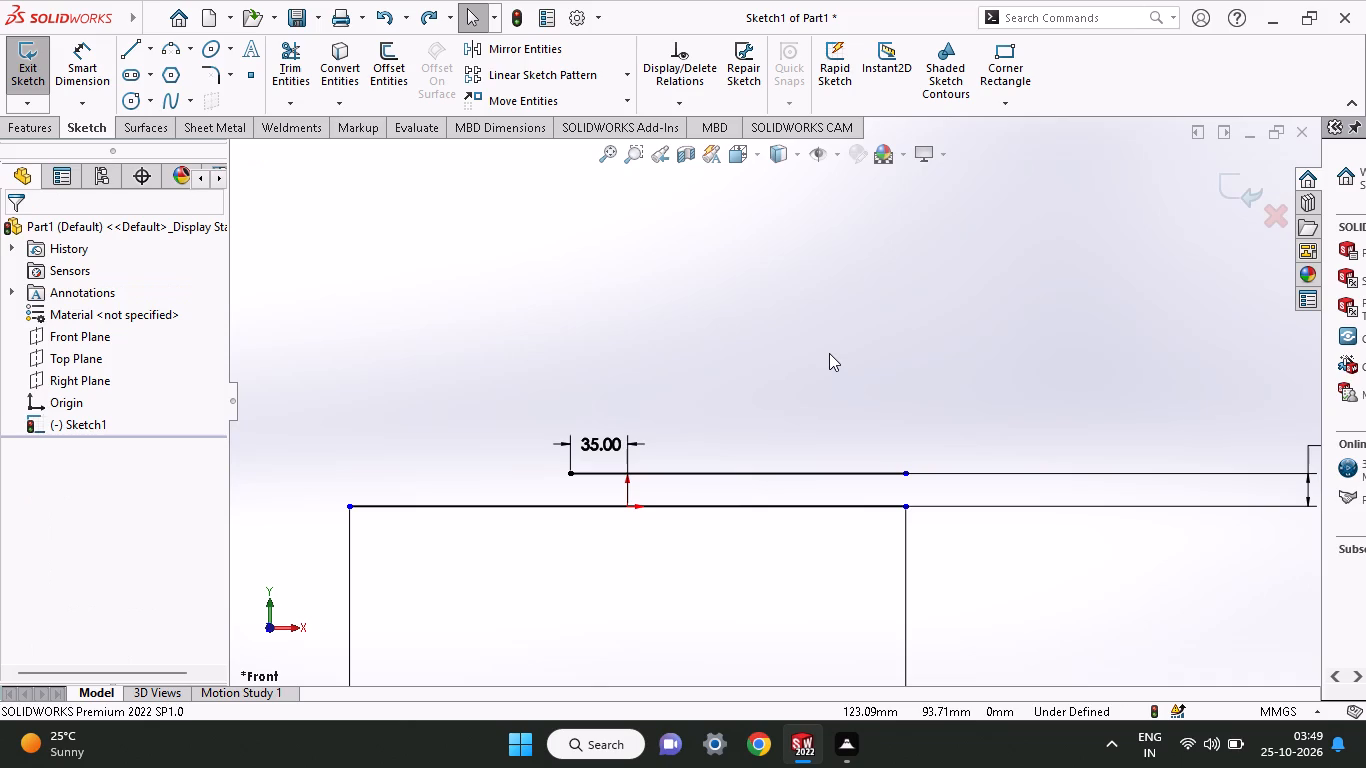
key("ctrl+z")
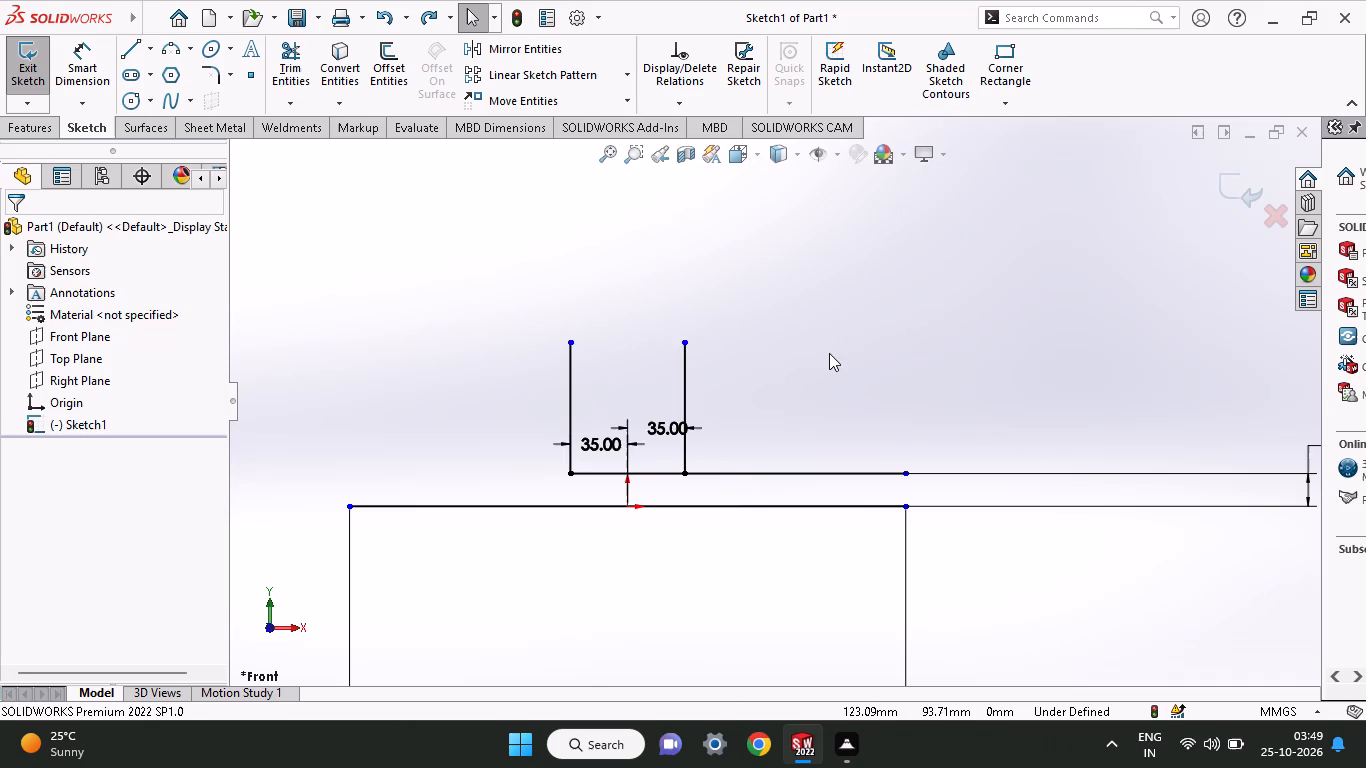
Power-trim the part of the upper horizontal line beyond the right vertical line, and both vertical lines.
left_click(294, 58)
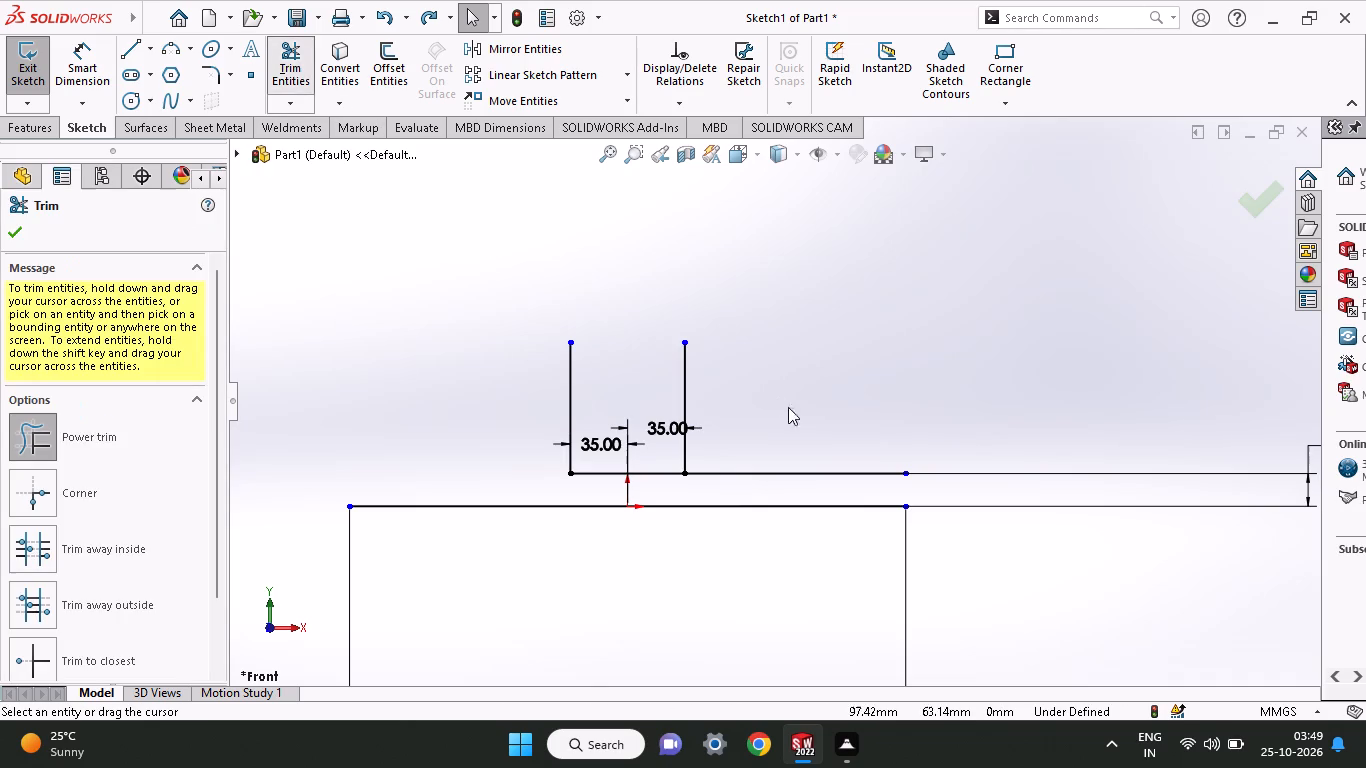
left_click_drag(792, 438, 786, 489)
left_click_drag(761, 390, 537, 368)
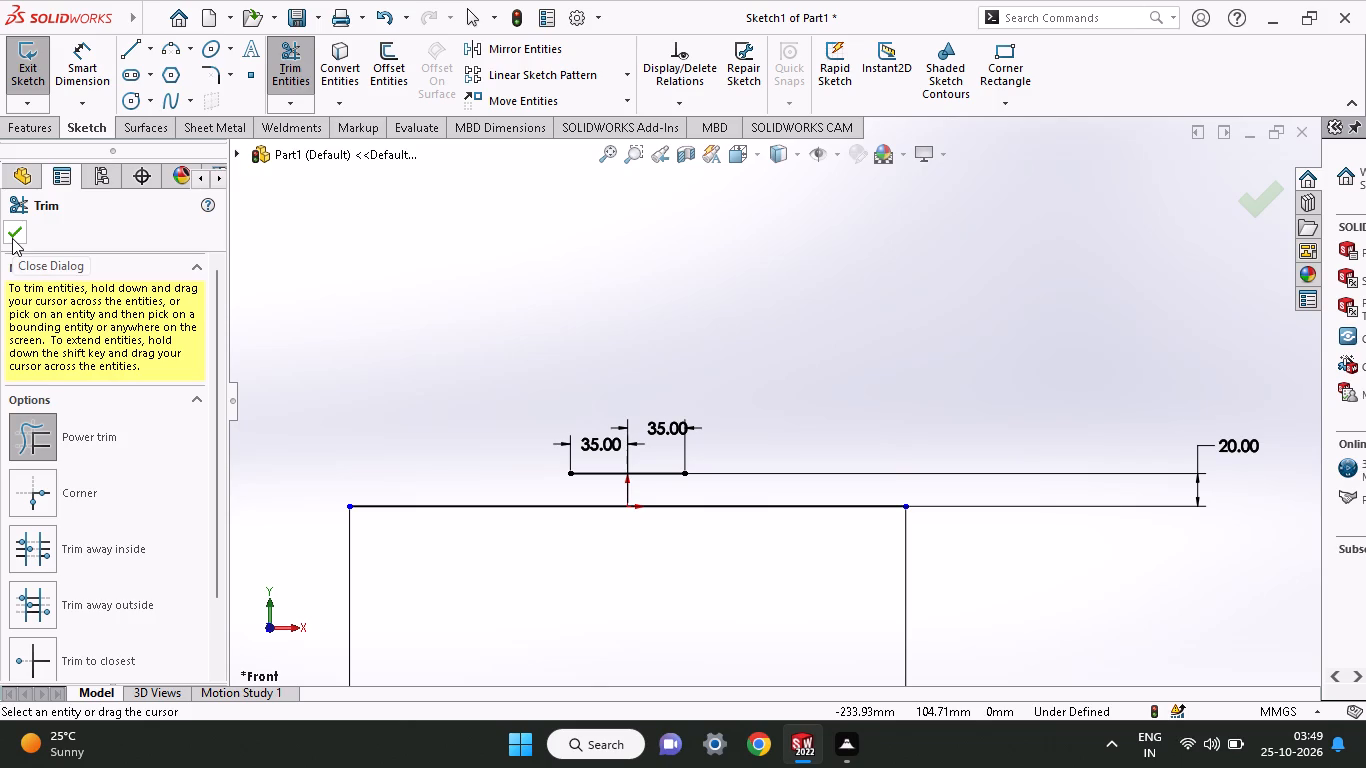
left_click(291, 50)
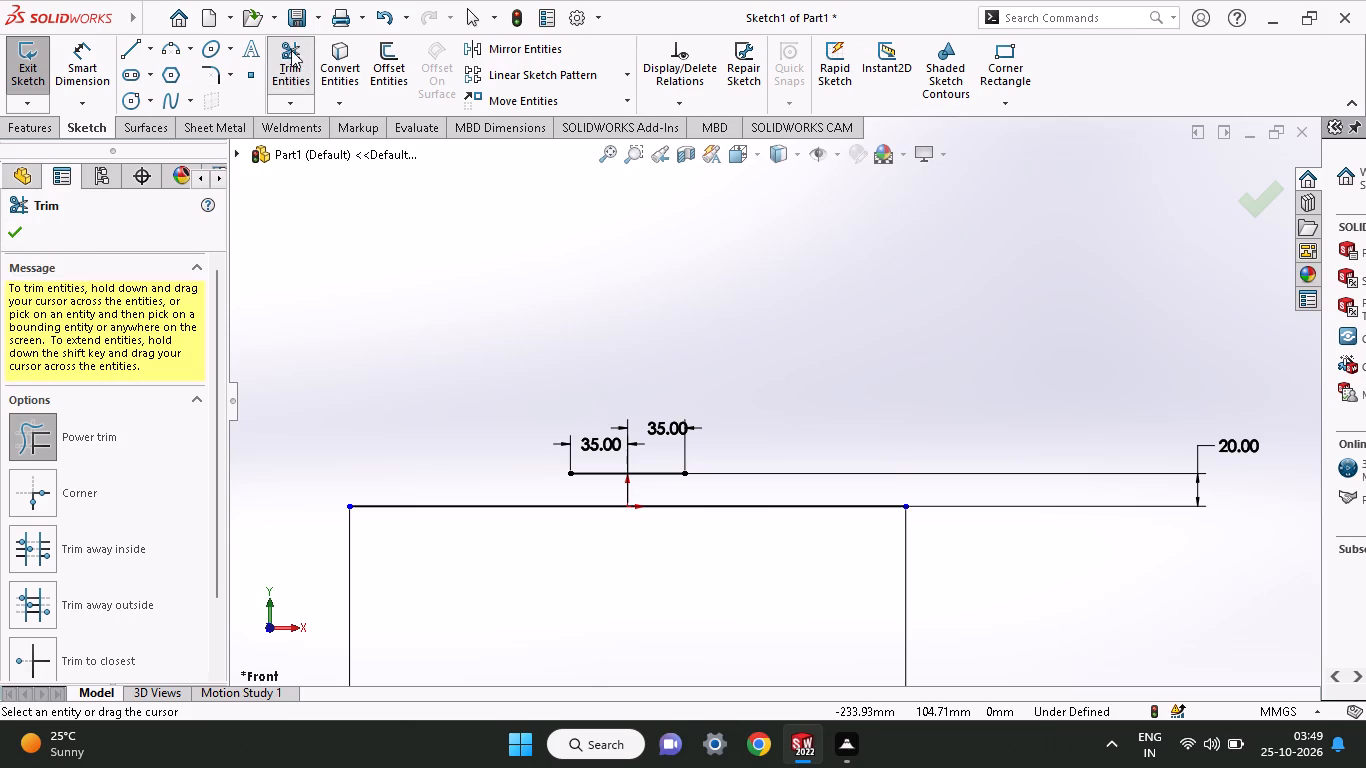
Delete the remaining short horizontal segment above the origin together with its two 35 mm dimensions.
left_click_drag(561, 373, 725, 497)
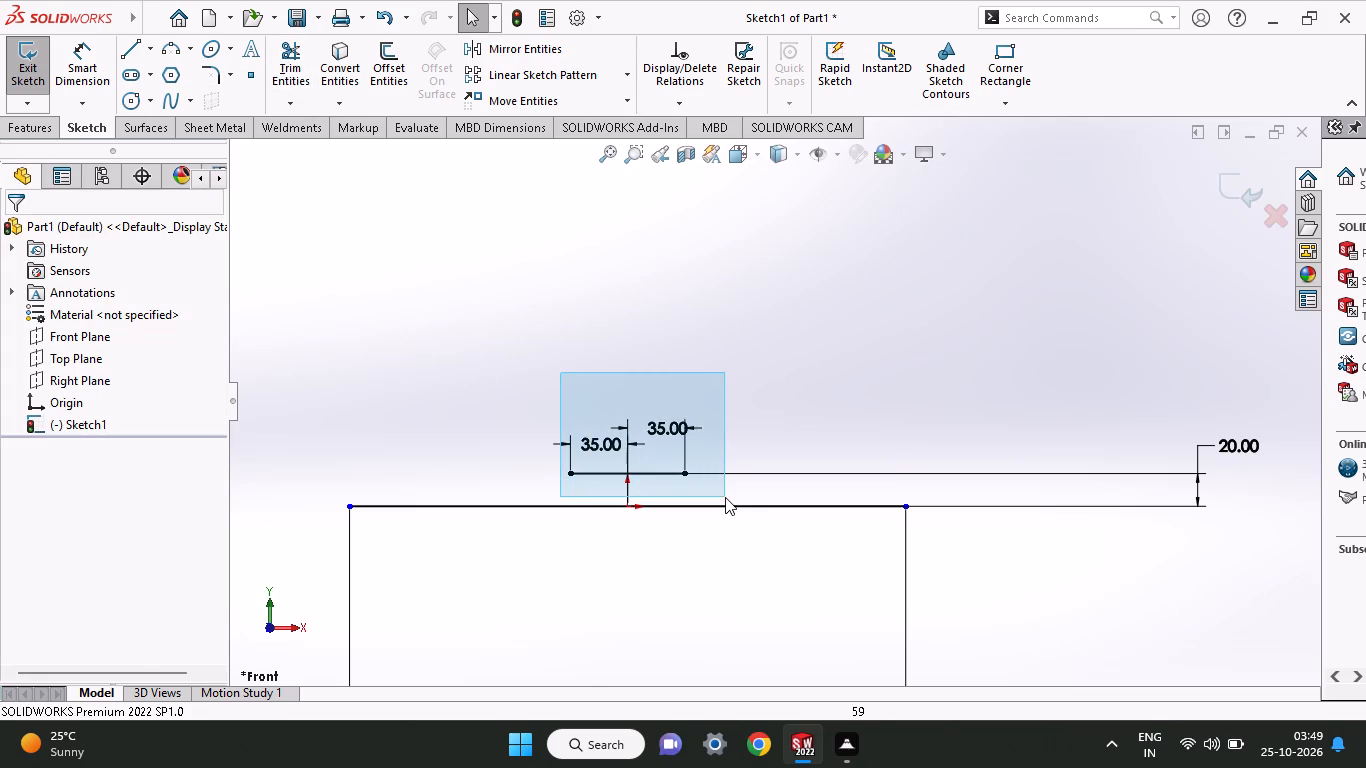
left_click_drag(725, 497, 720, 492)
right_click(720, 492)
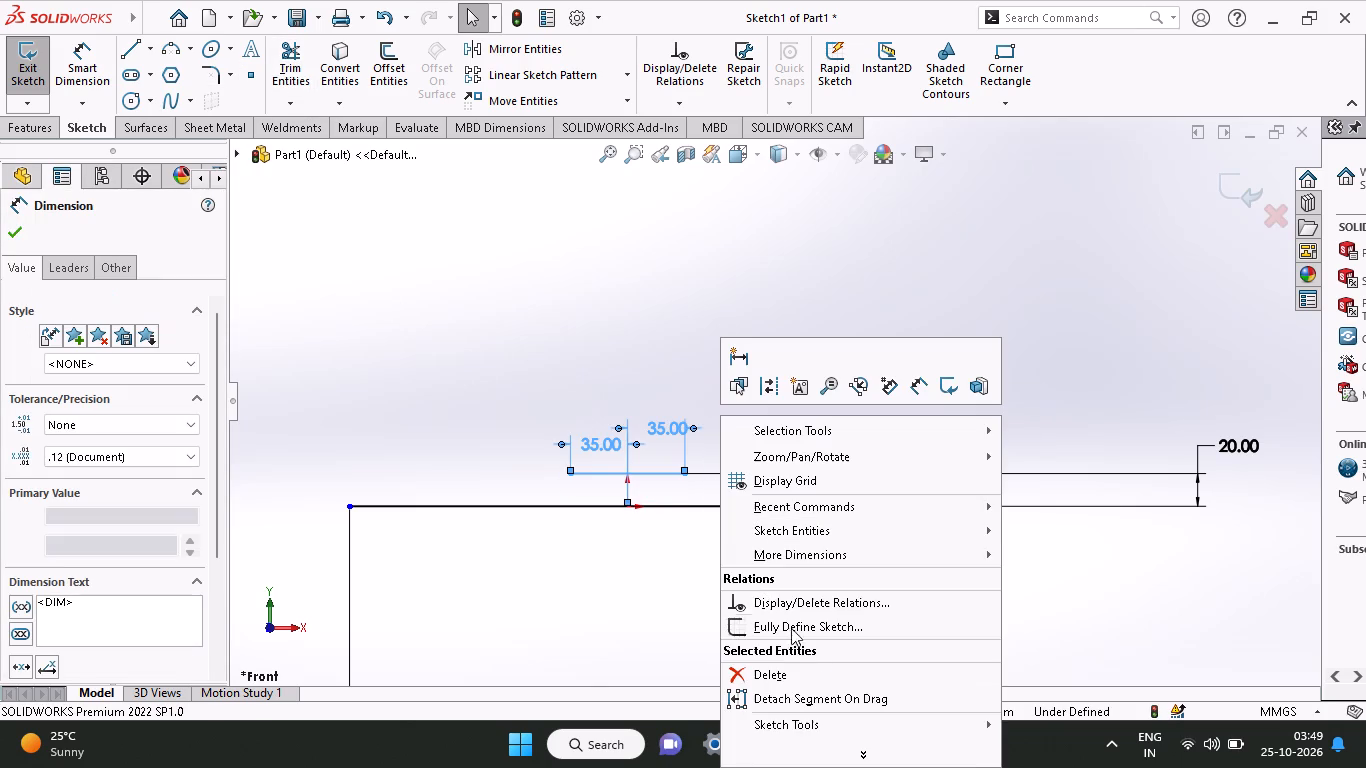
left_click(808, 677)
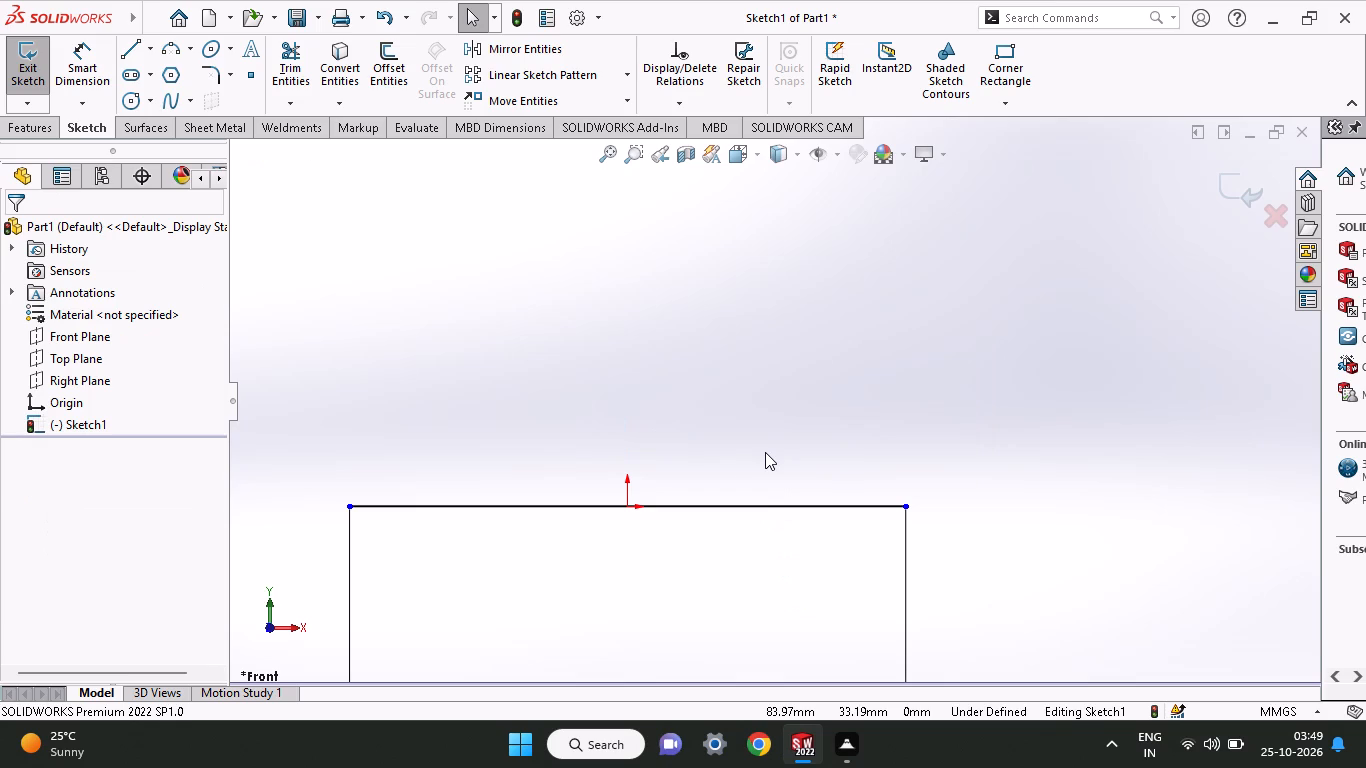
Delete the 340 mm base line through the origin, including its associated dimensions.
left_click(521, 501)
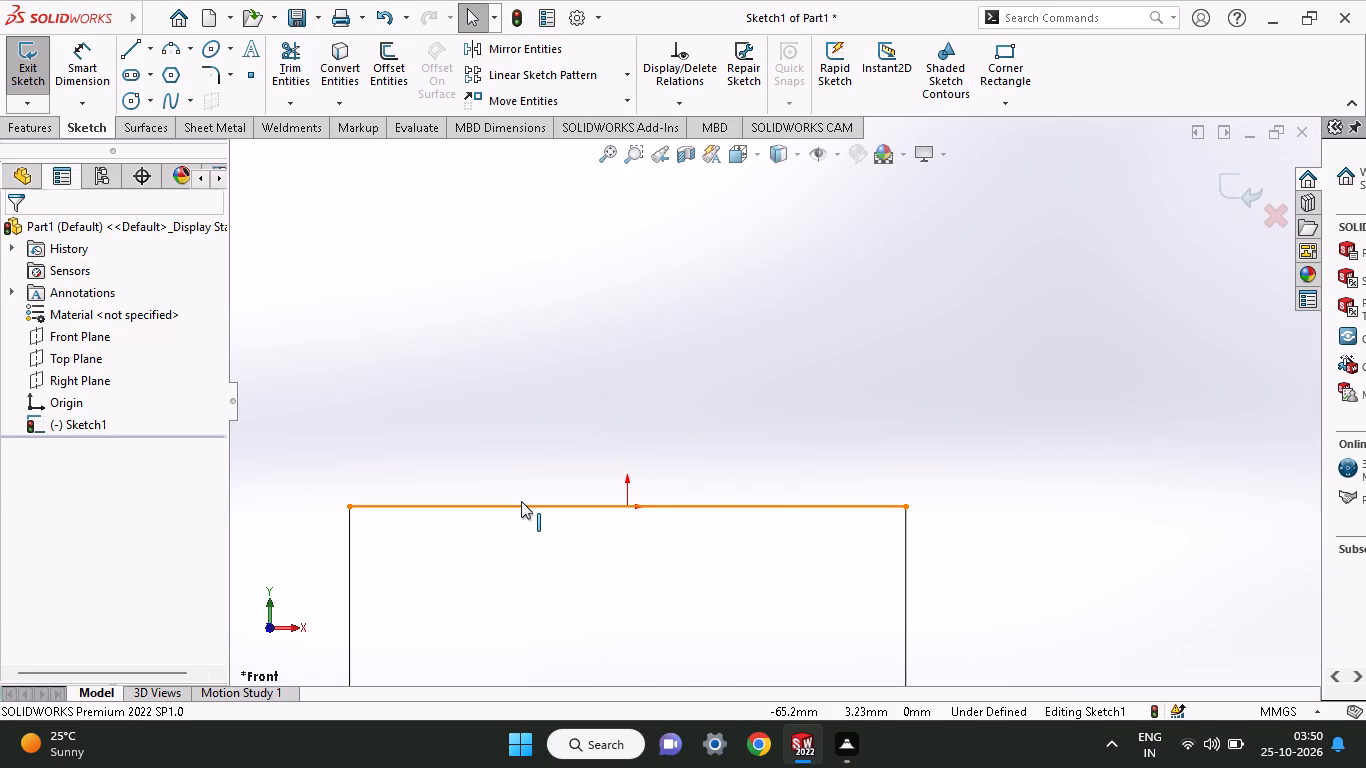
right_click(521, 501)
left_click(563, 679)
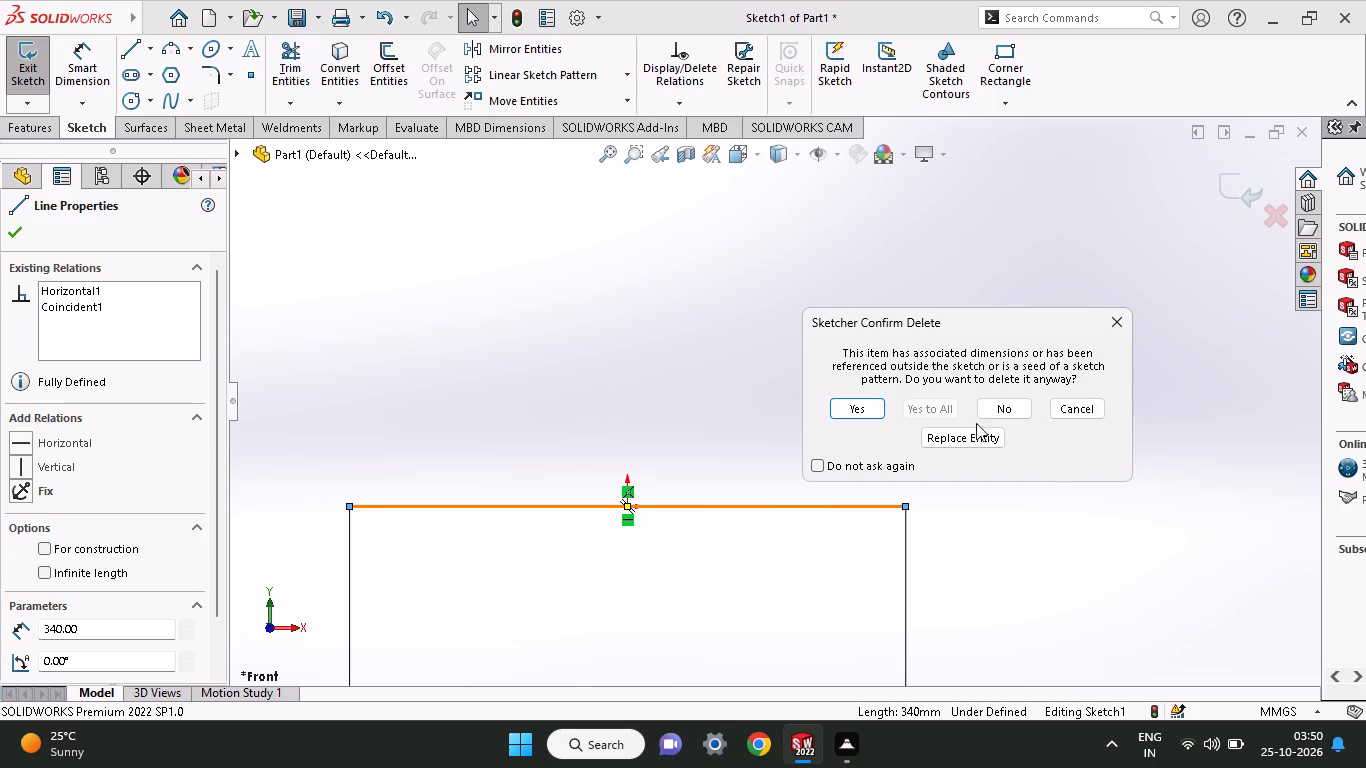
left_click(838, 399)
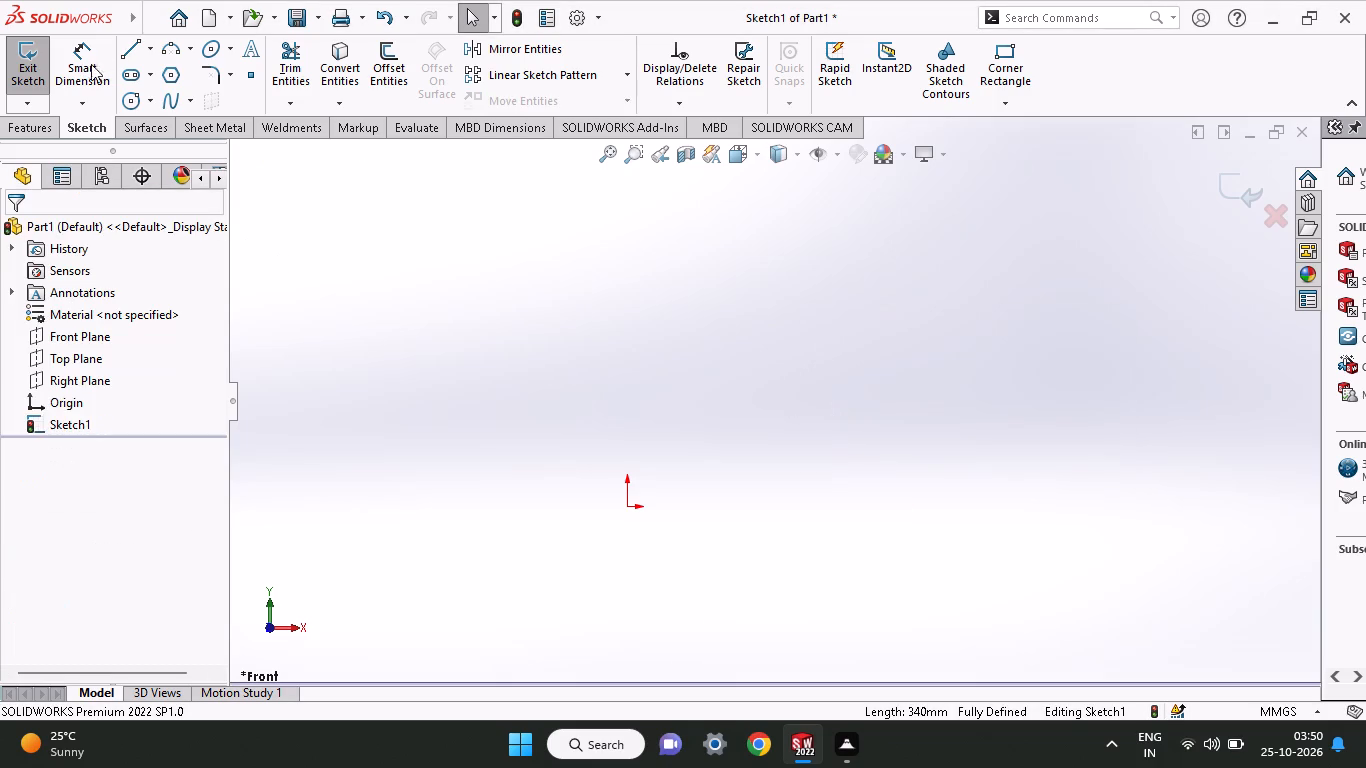
Sketch an open five-line chain around the origin: horizontal about 90 mm, diagonal rising at 45°, horizontal top, descending diagonal, and final horizontal line.
left_click(132, 47)
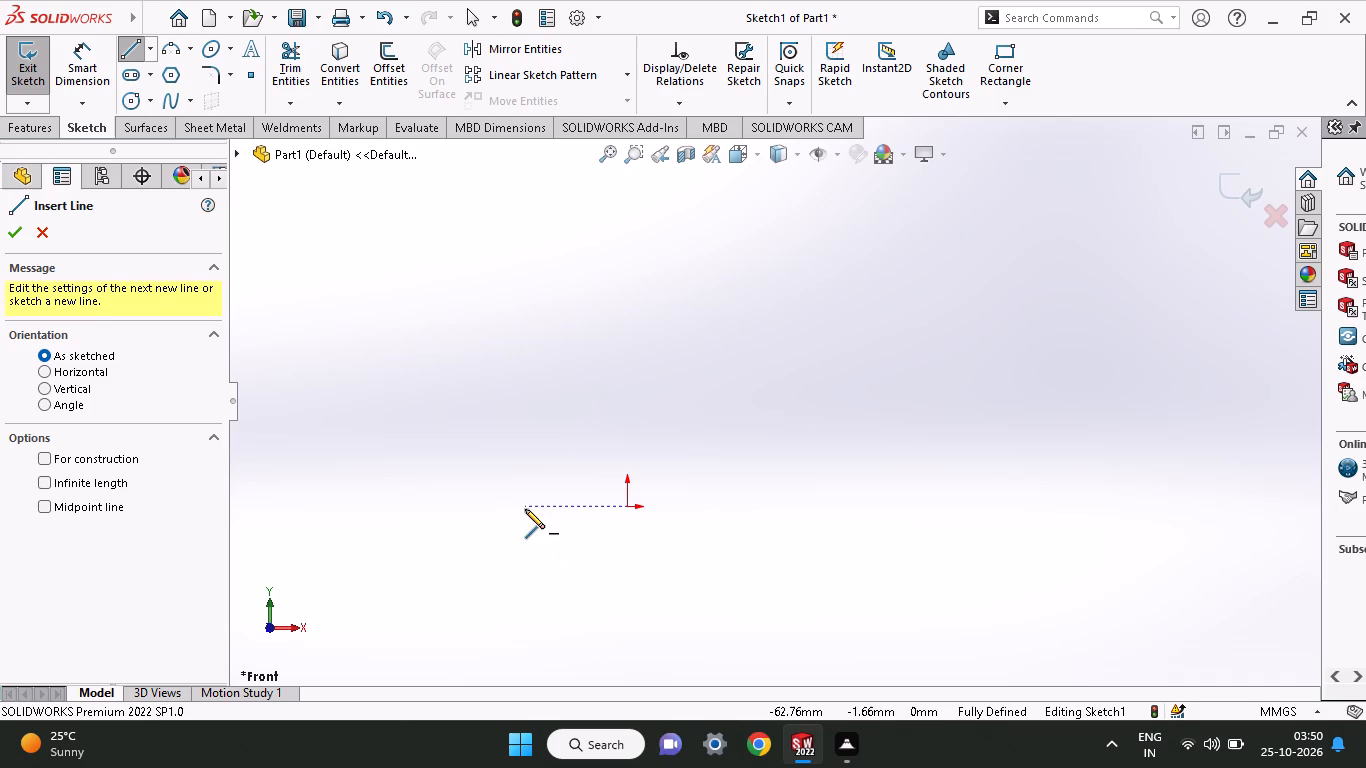
left_click(359, 519)
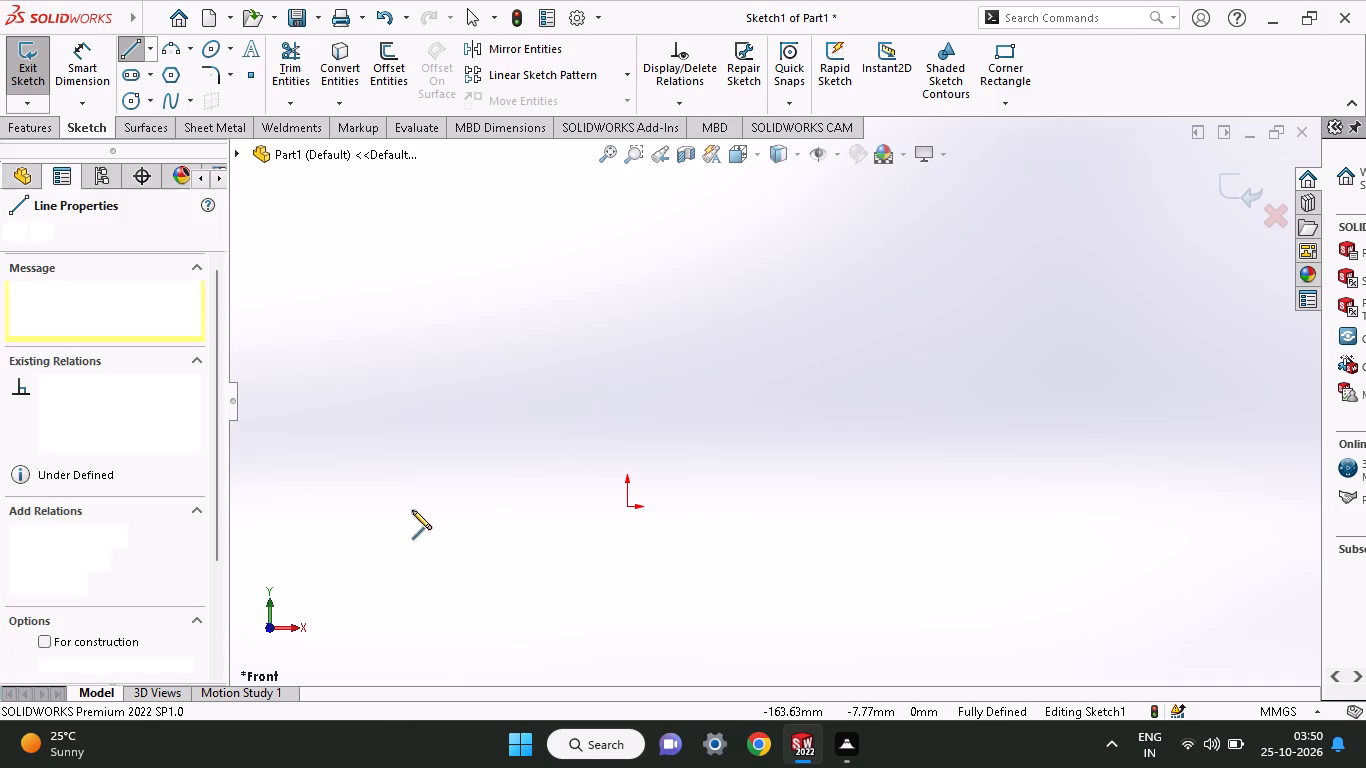
left_click(507, 516)
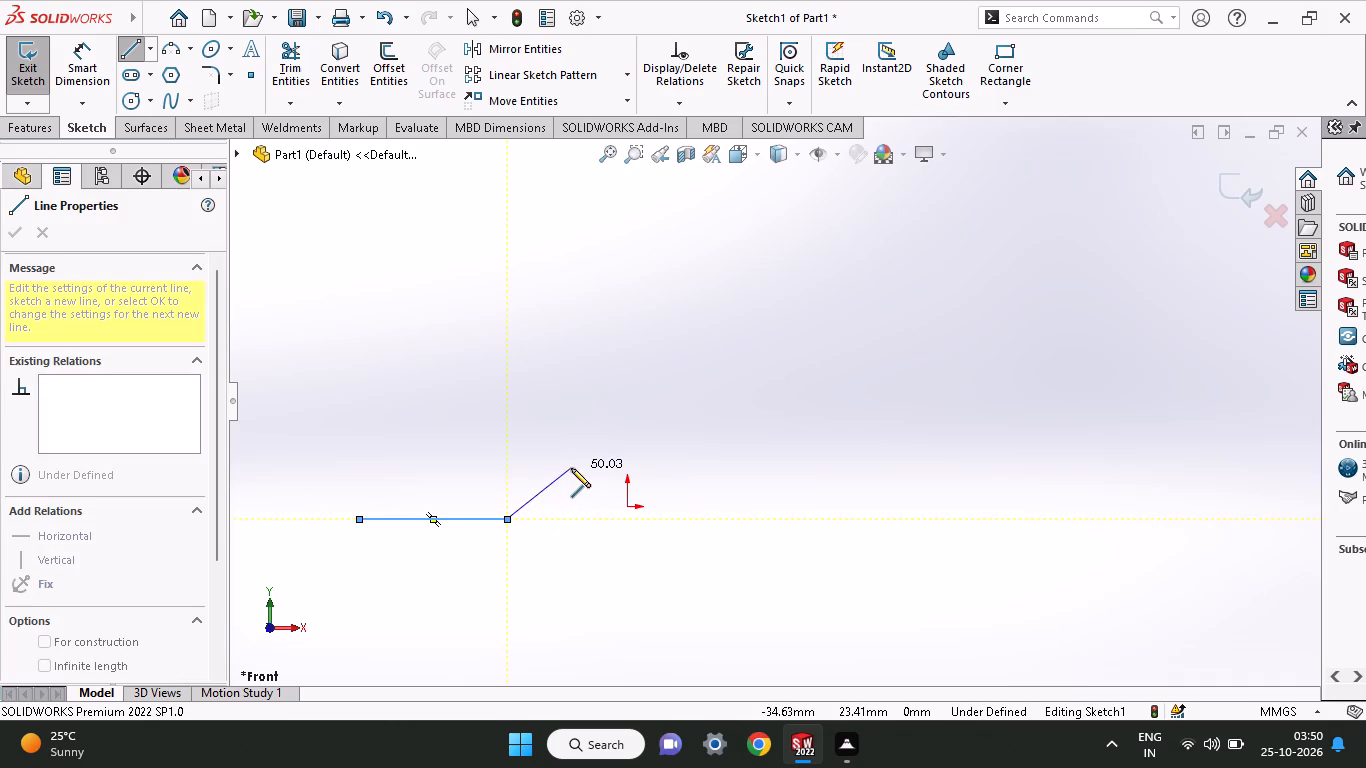
left_click(573, 453)
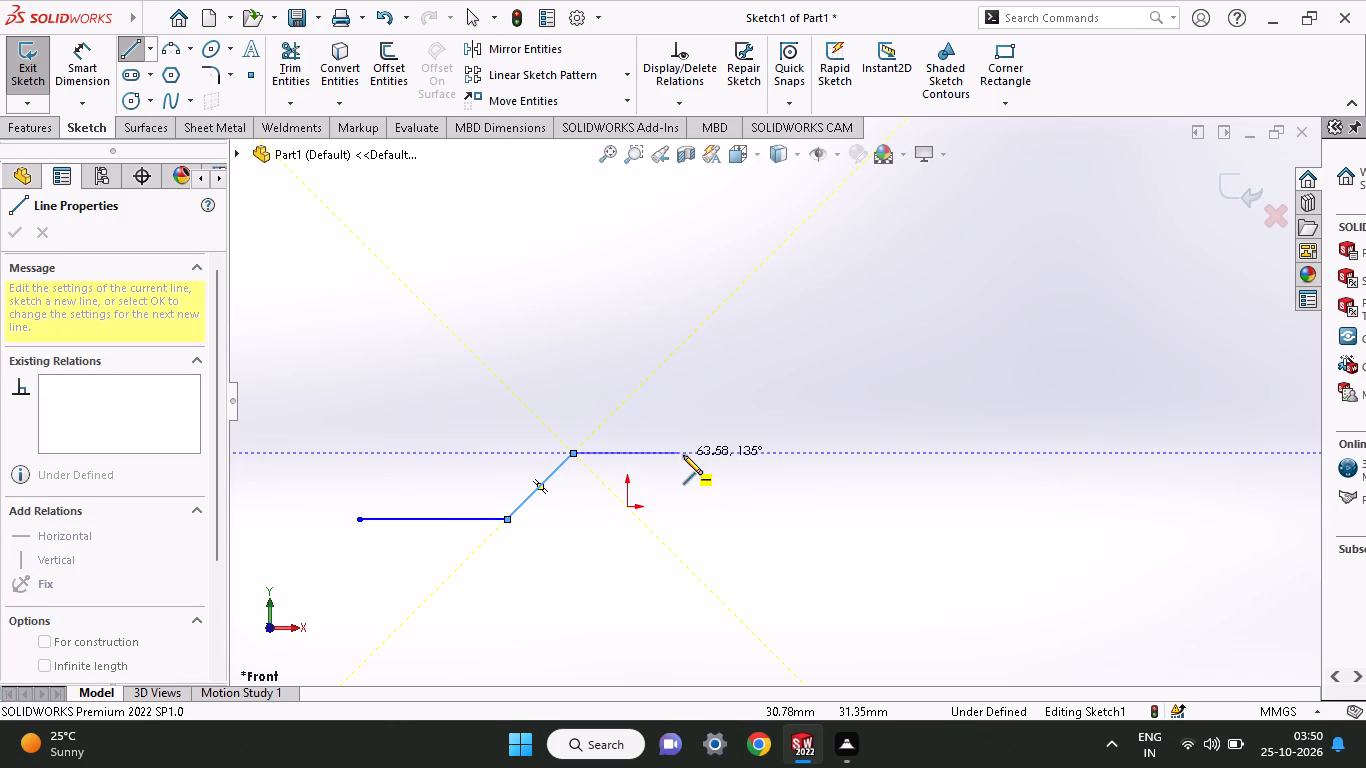
left_click(683, 455)
left_click(741, 516)
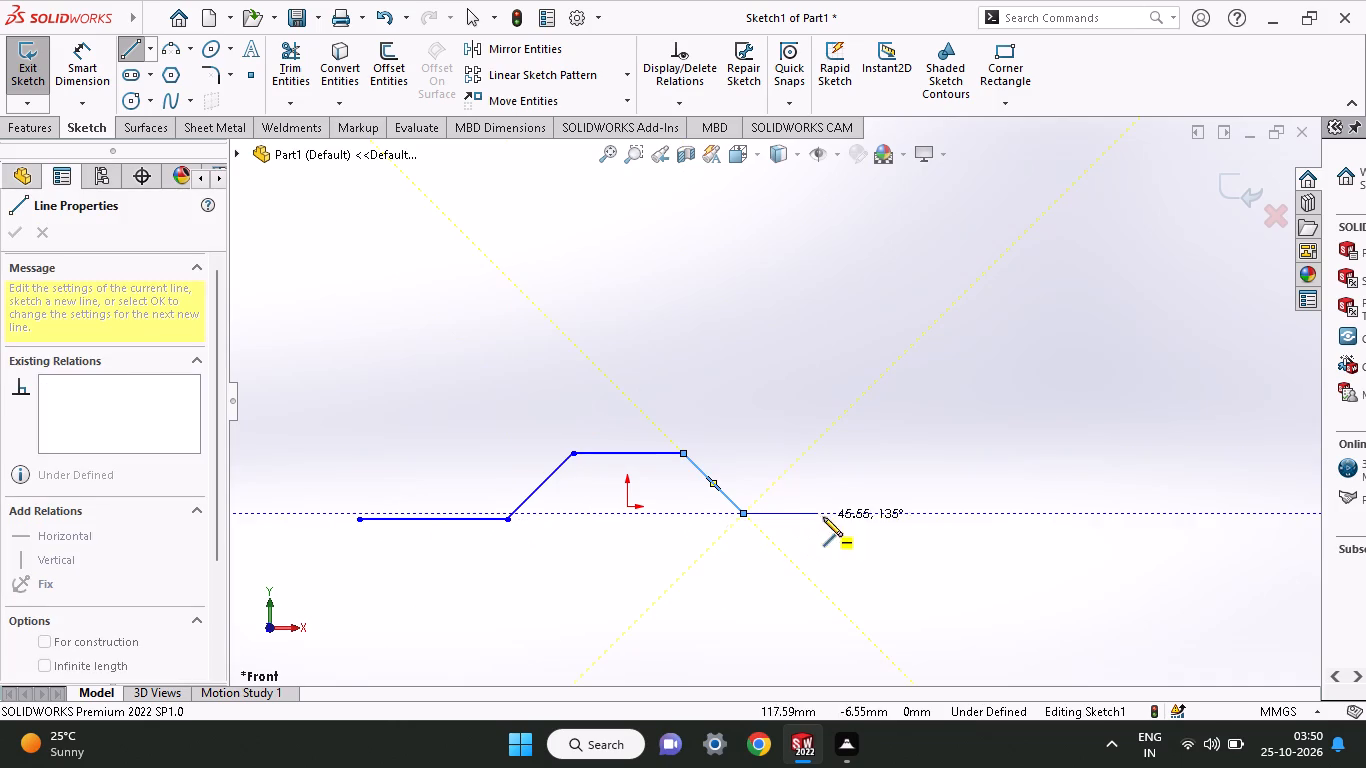
left_click(836, 511)
right_click(841, 456)
left_click(862, 466)
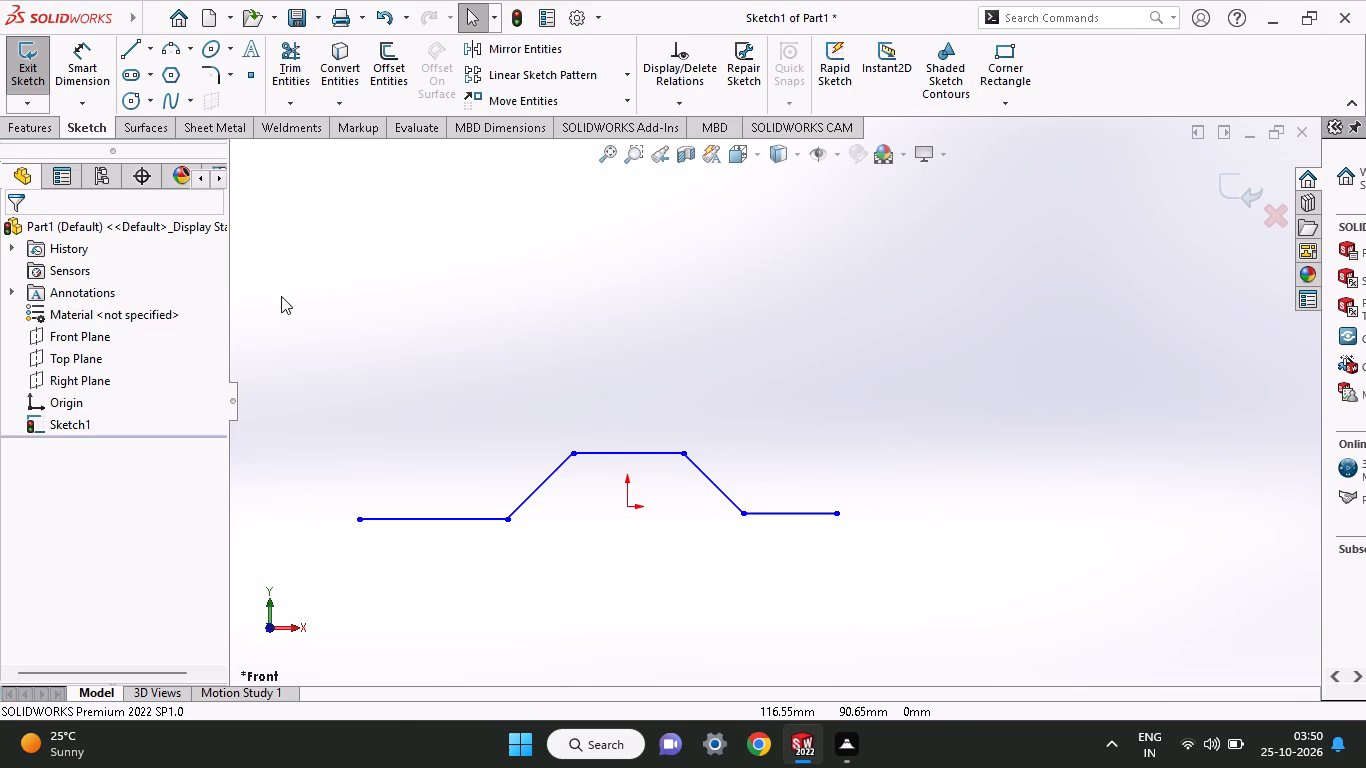
Dimension the left horizontal line's length as 110 mm.
left_click(93, 65)
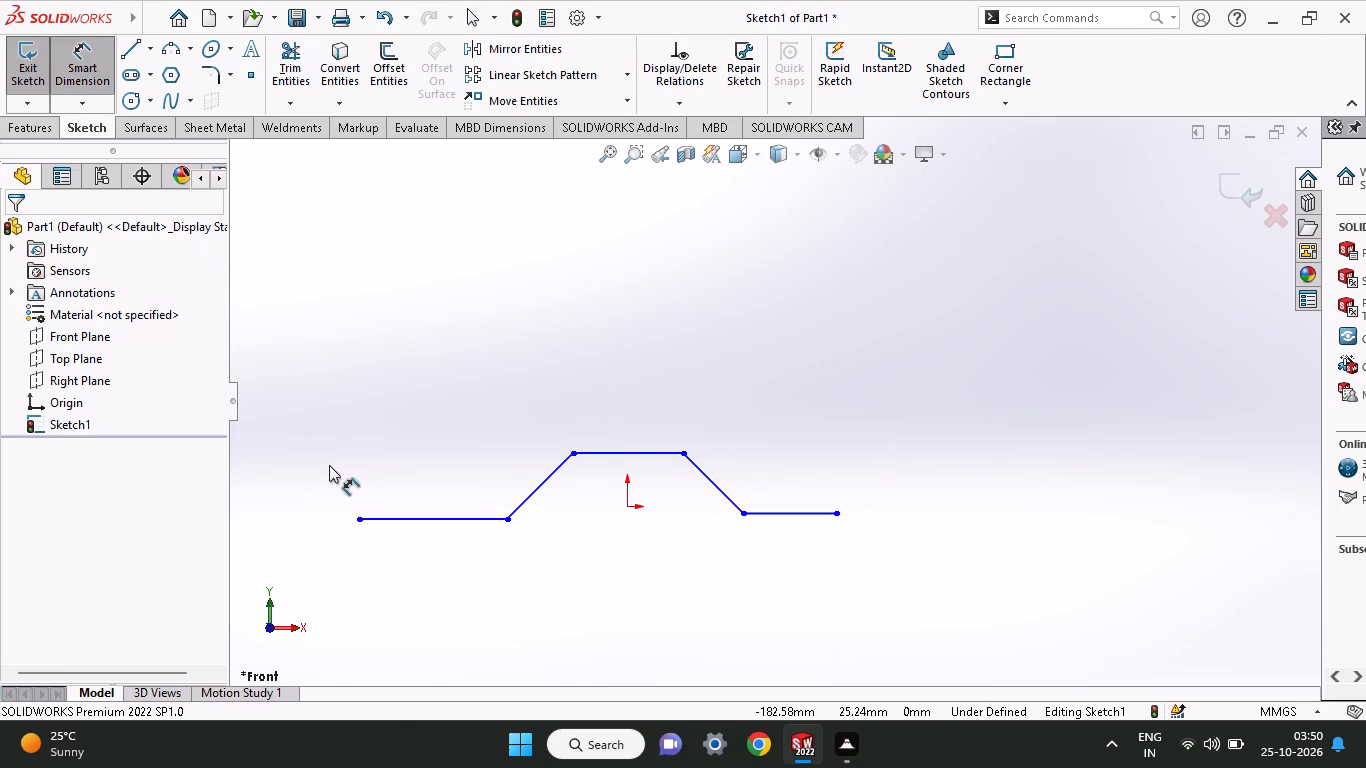
left_click(414, 516)
left_click_drag(424, 582, 428, 606)
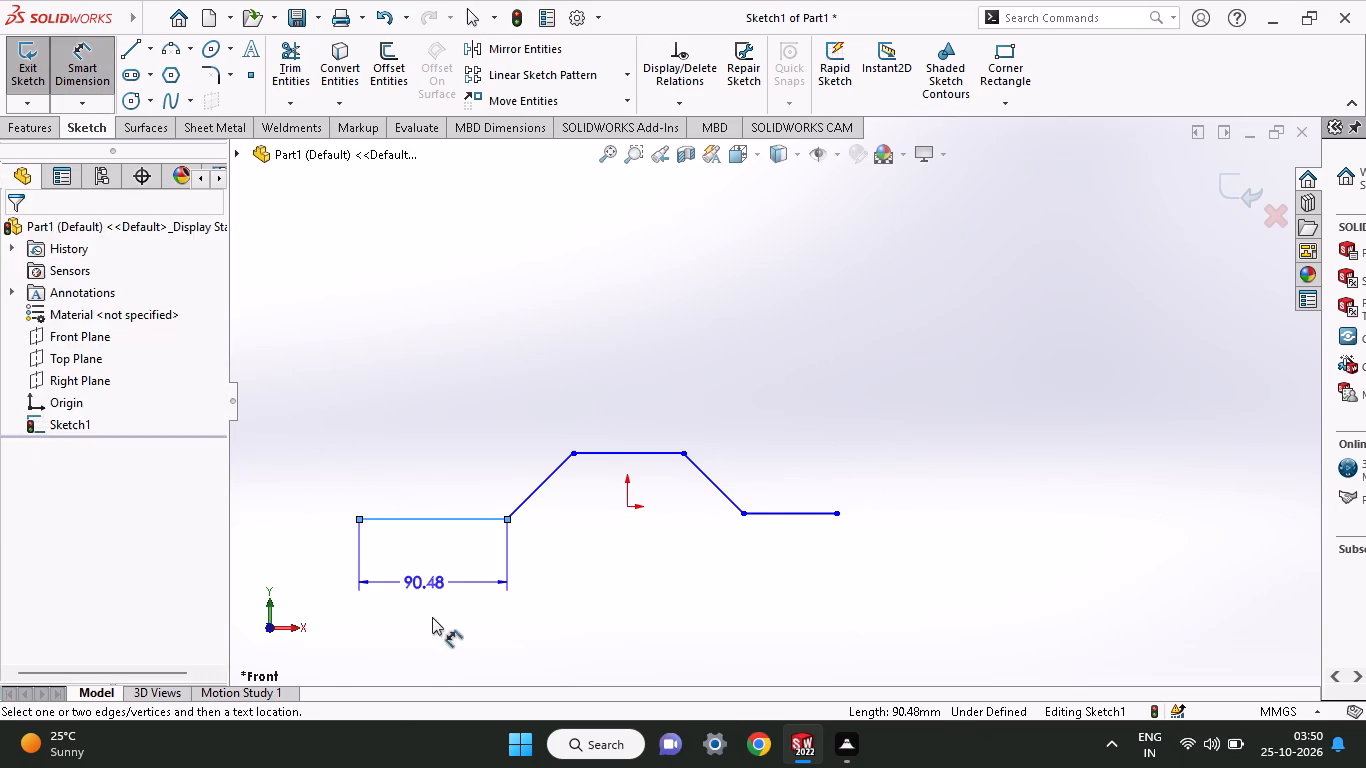
type("11")
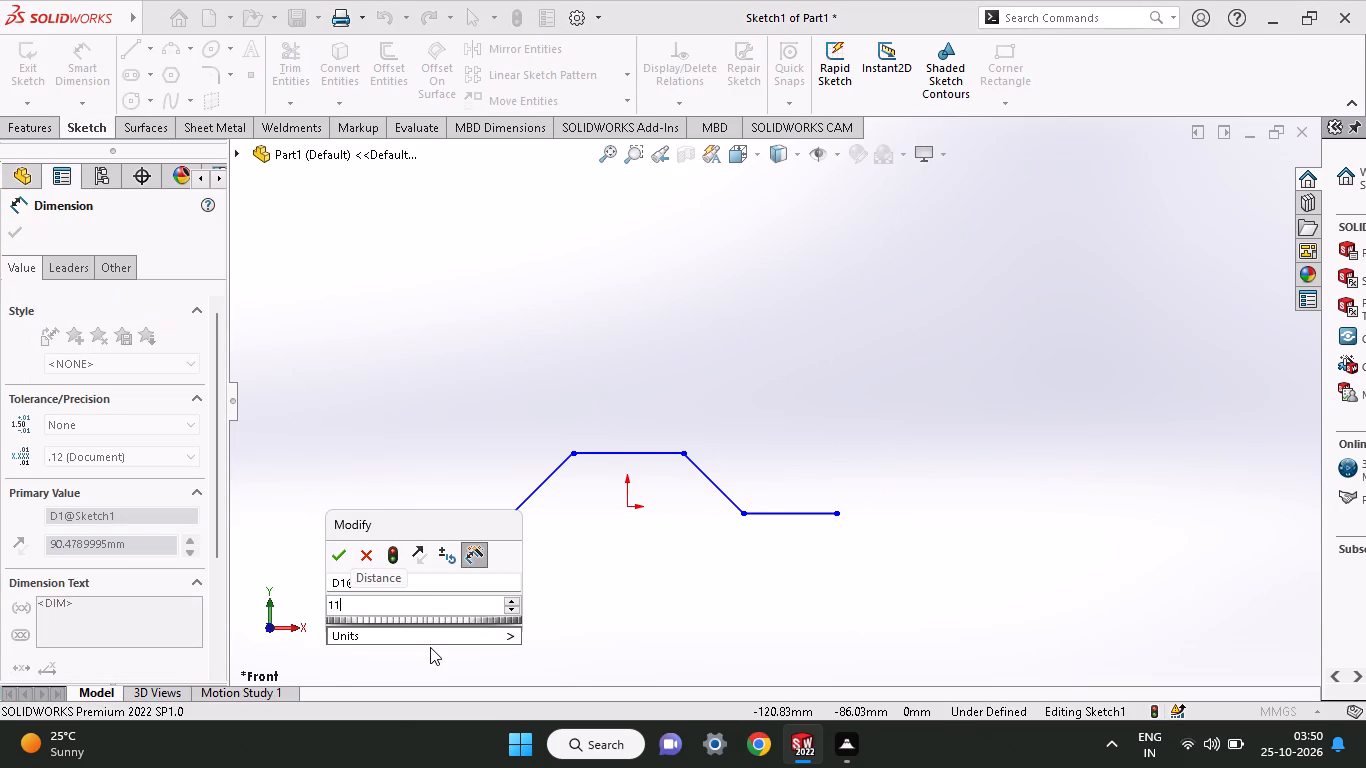
key("0")
key("Return")
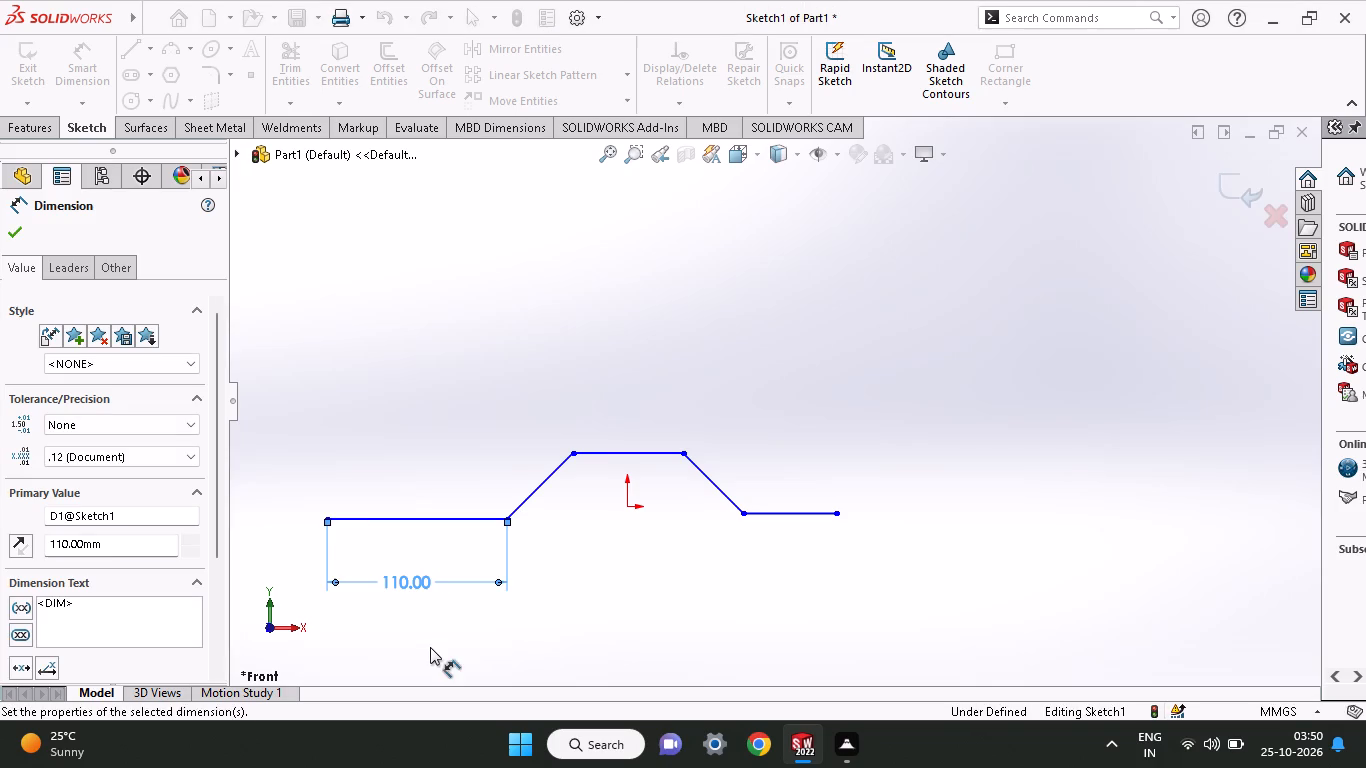
left_click(8, 230)
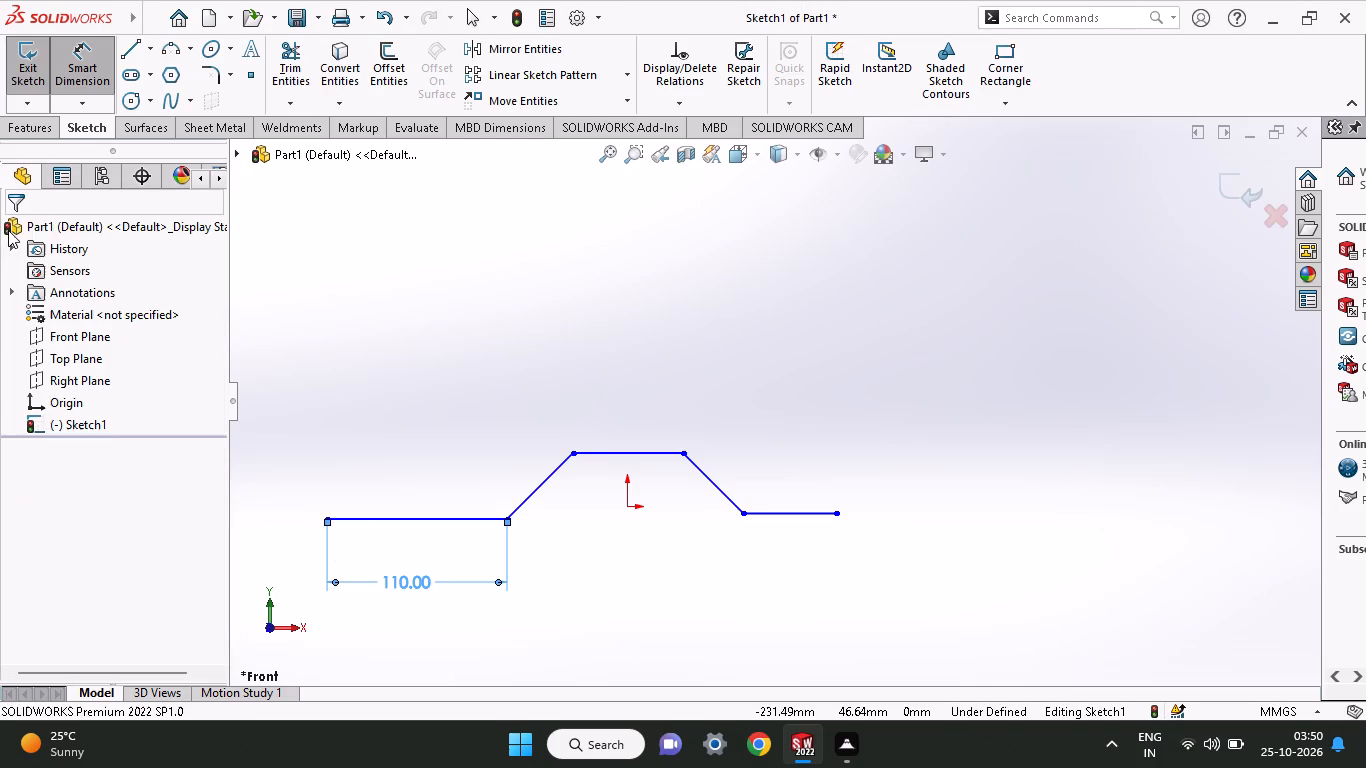
Add a 30 mm radius sketch fillet between the left horizontal line and the rising diagonal.
left_click(222, 69)
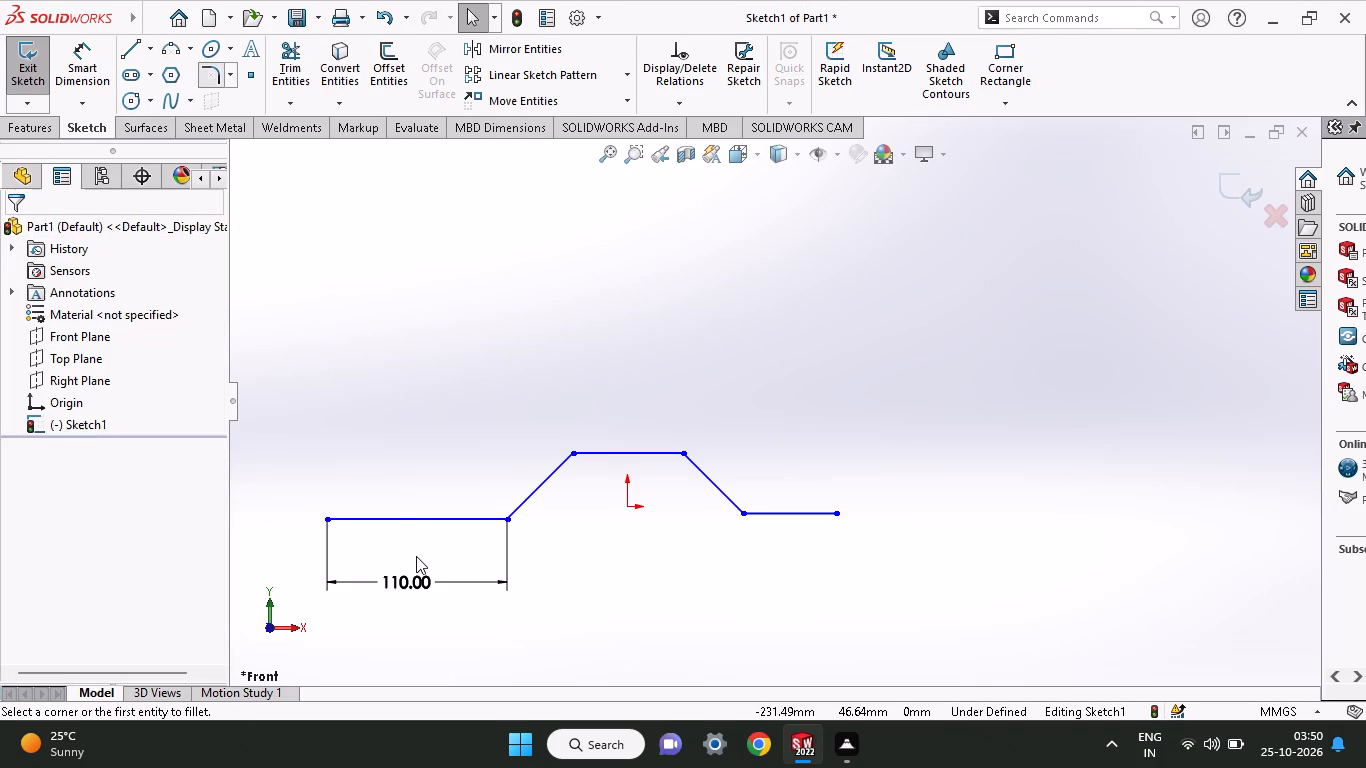
left_click(464, 516)
left_click(524, 505)
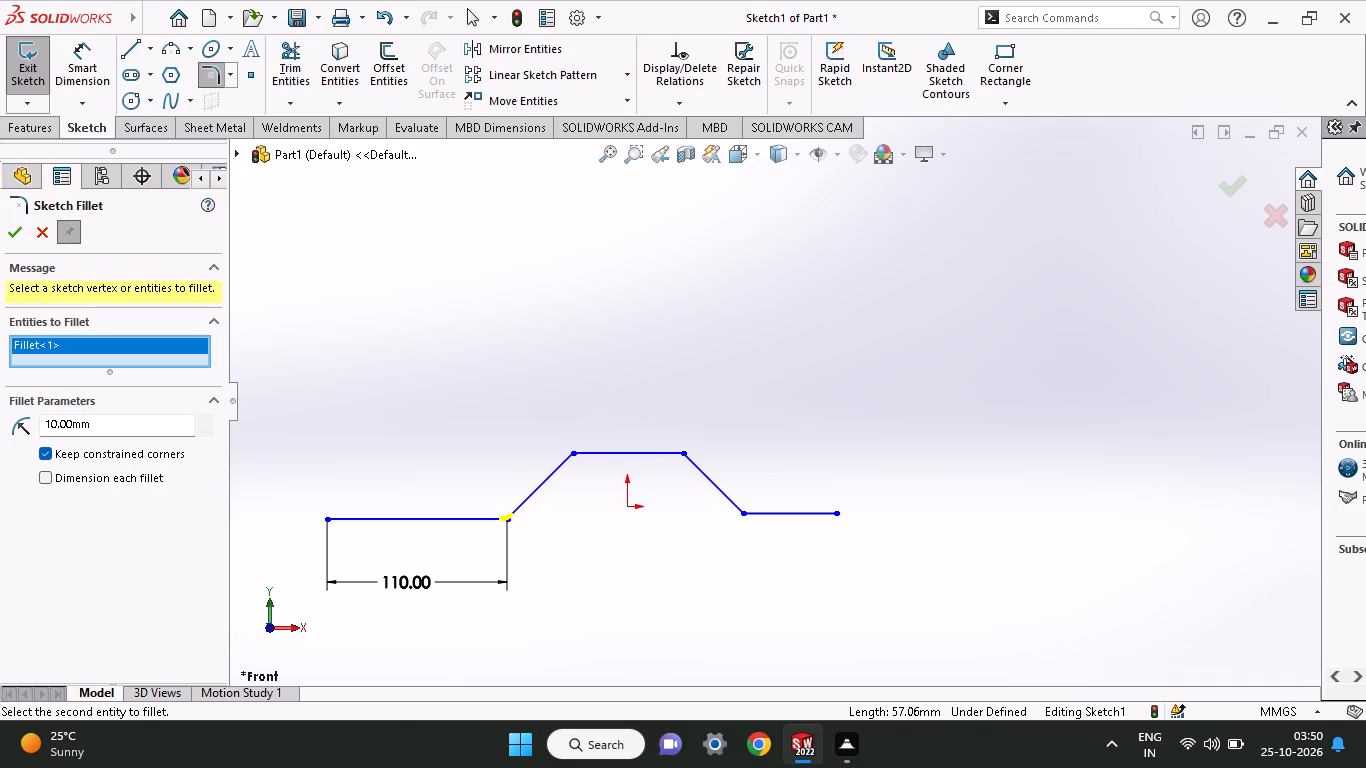
left_click_drag(102, 423, 0, 431)
type("30")
key("Return")
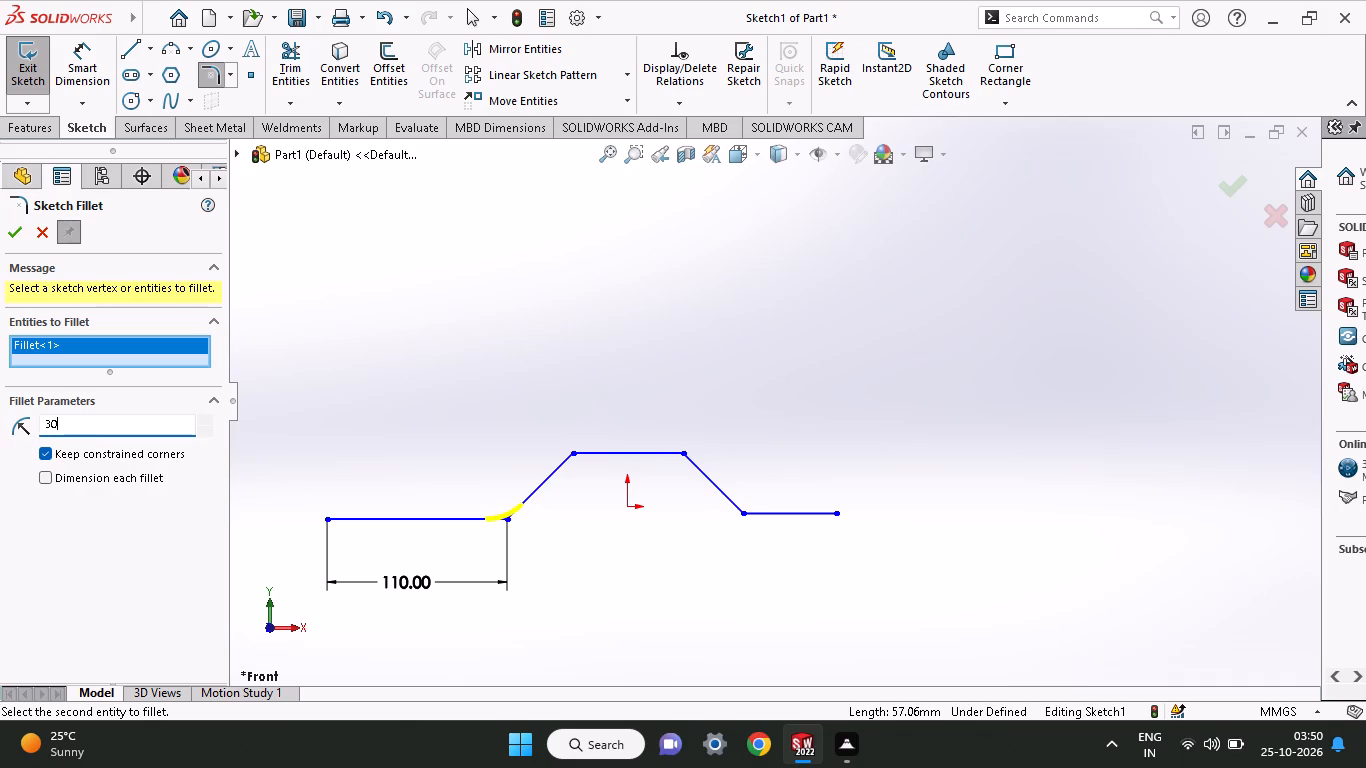
left_click(22, 234)
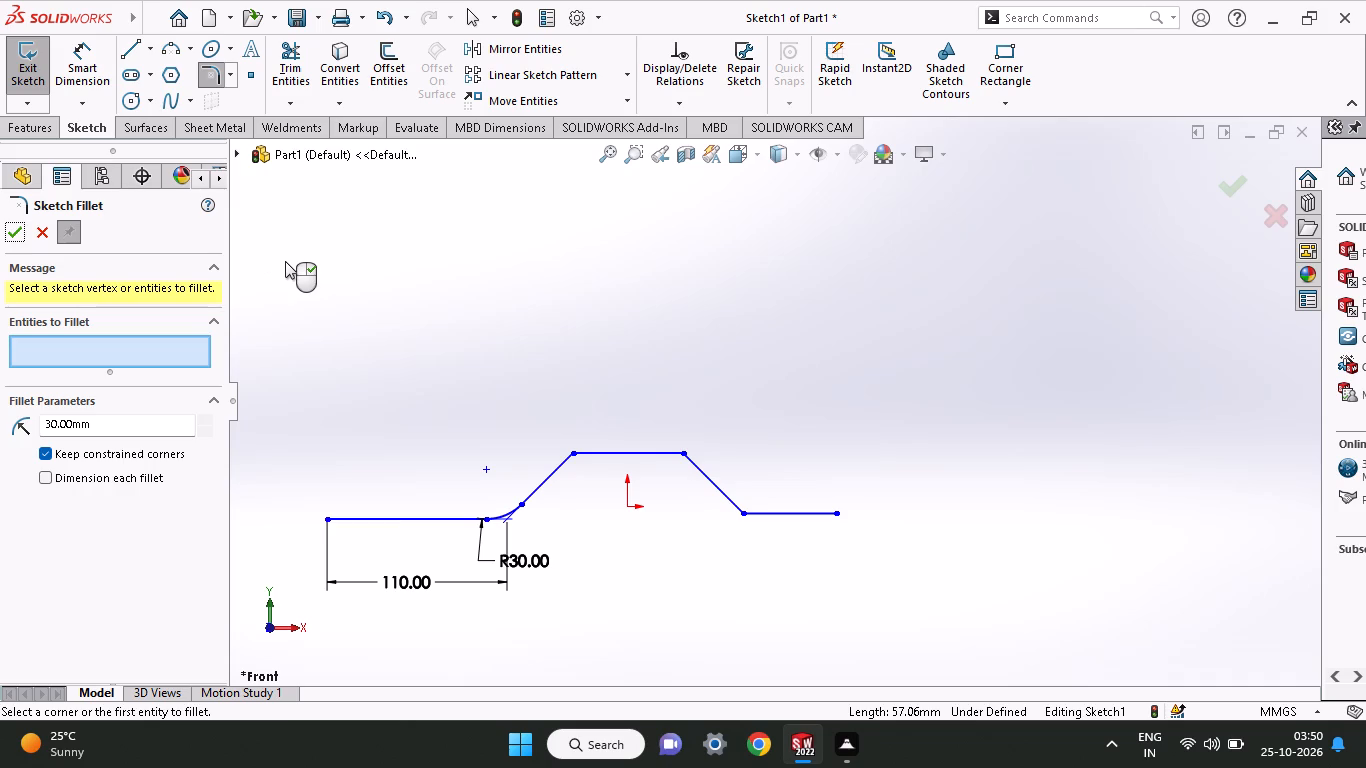
Dimension the overall horizontal distance between the profile's two outer endpoints as 340 mm.
left_click(84, 66)
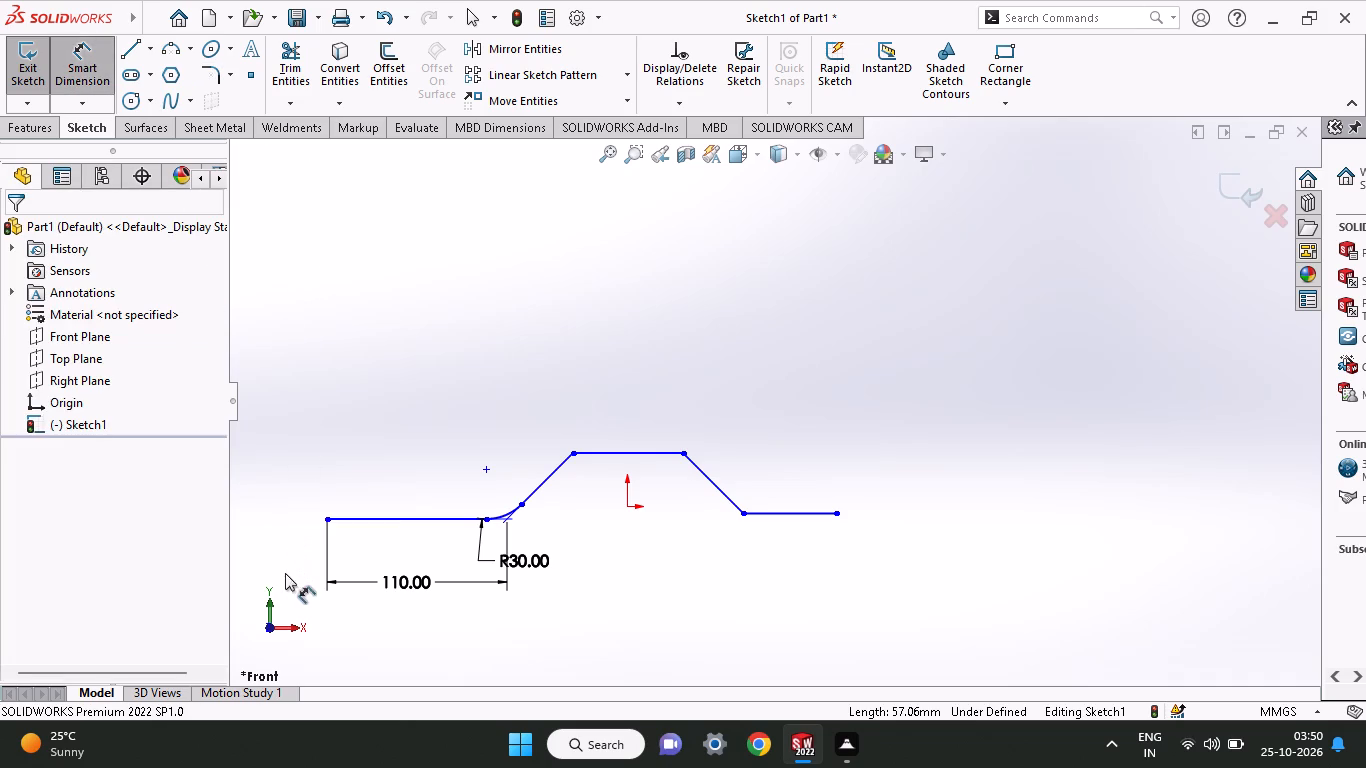
left_click(329, 522)
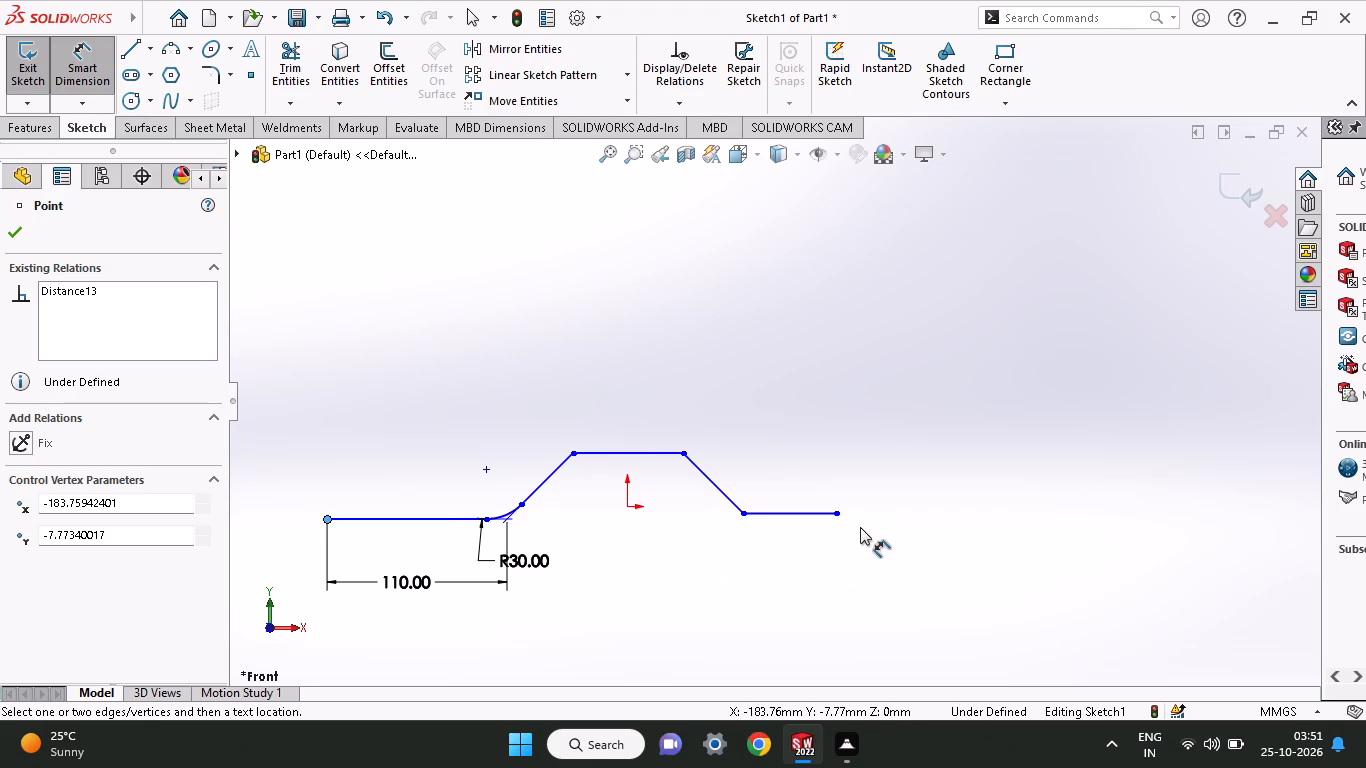
left_click(841, 517)
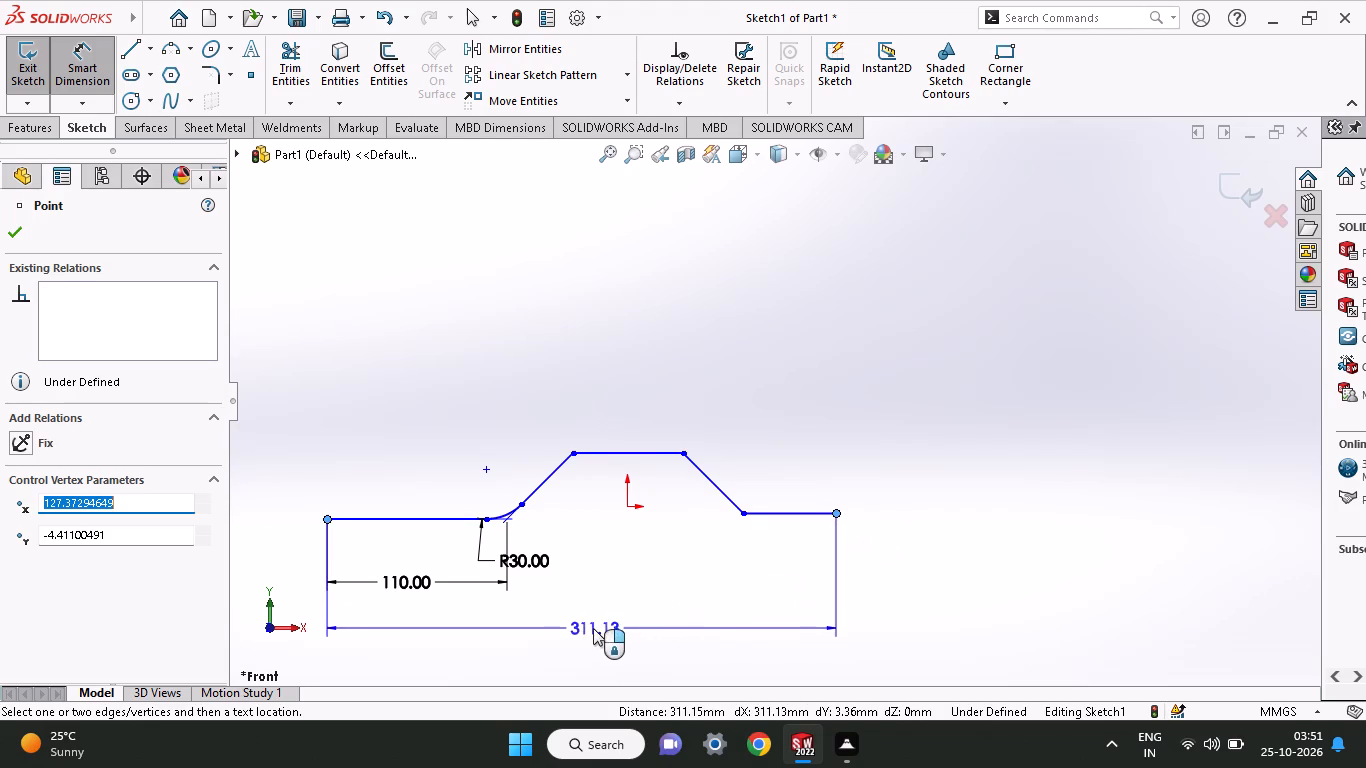
left_click(593, 628)
type("340")
key("Return")
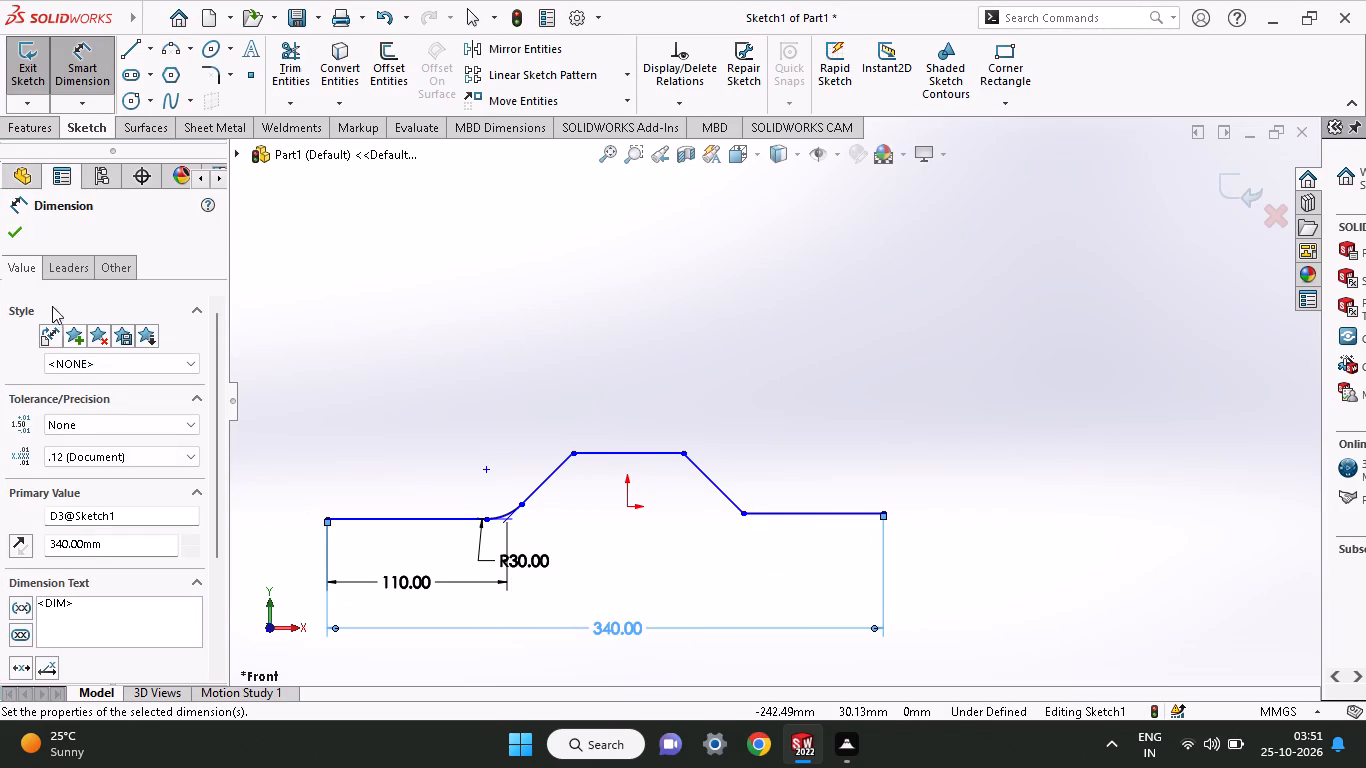
left_click(15, 236)
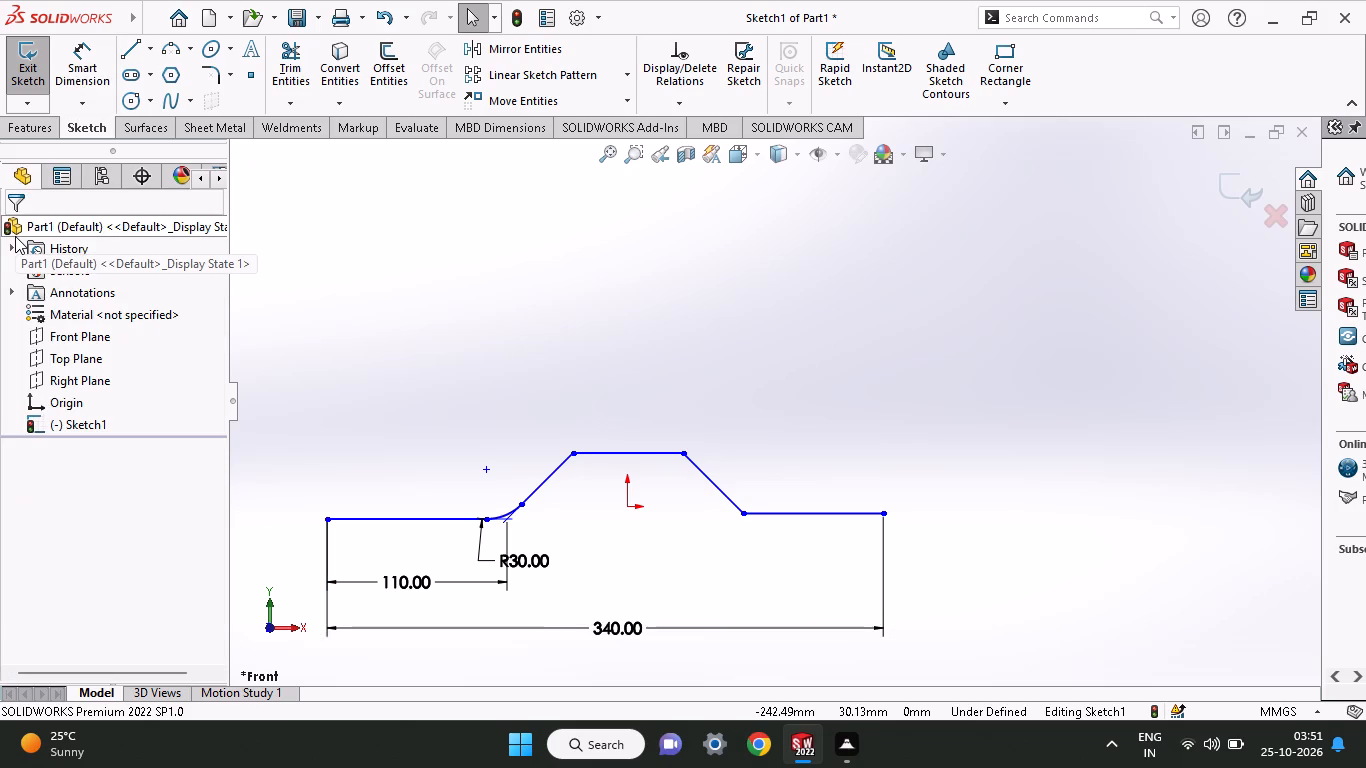
Dimension the angle between the left horizontal line and the rising diagonal as 140°.
left_click(62, 58)
left_click(540, 486)
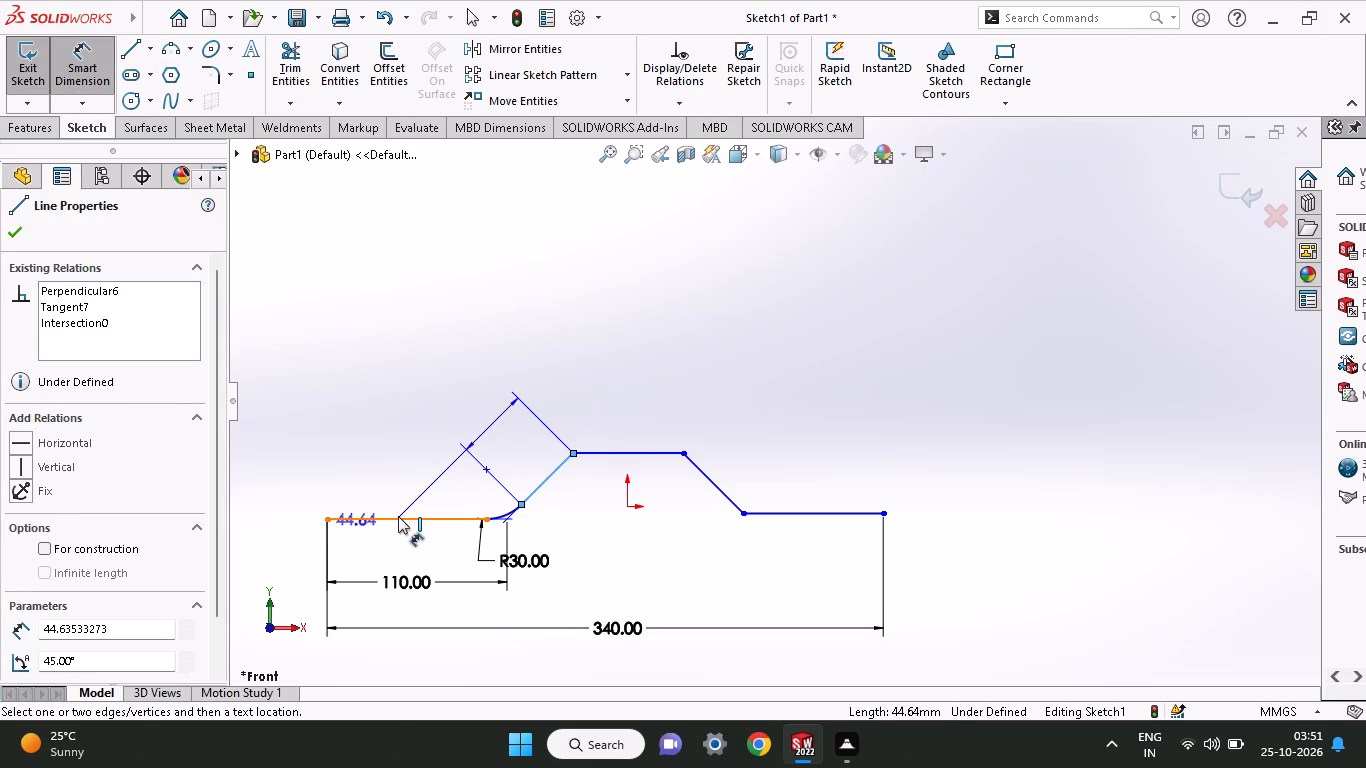
left_click(399, 522)
left_click(392, 481)
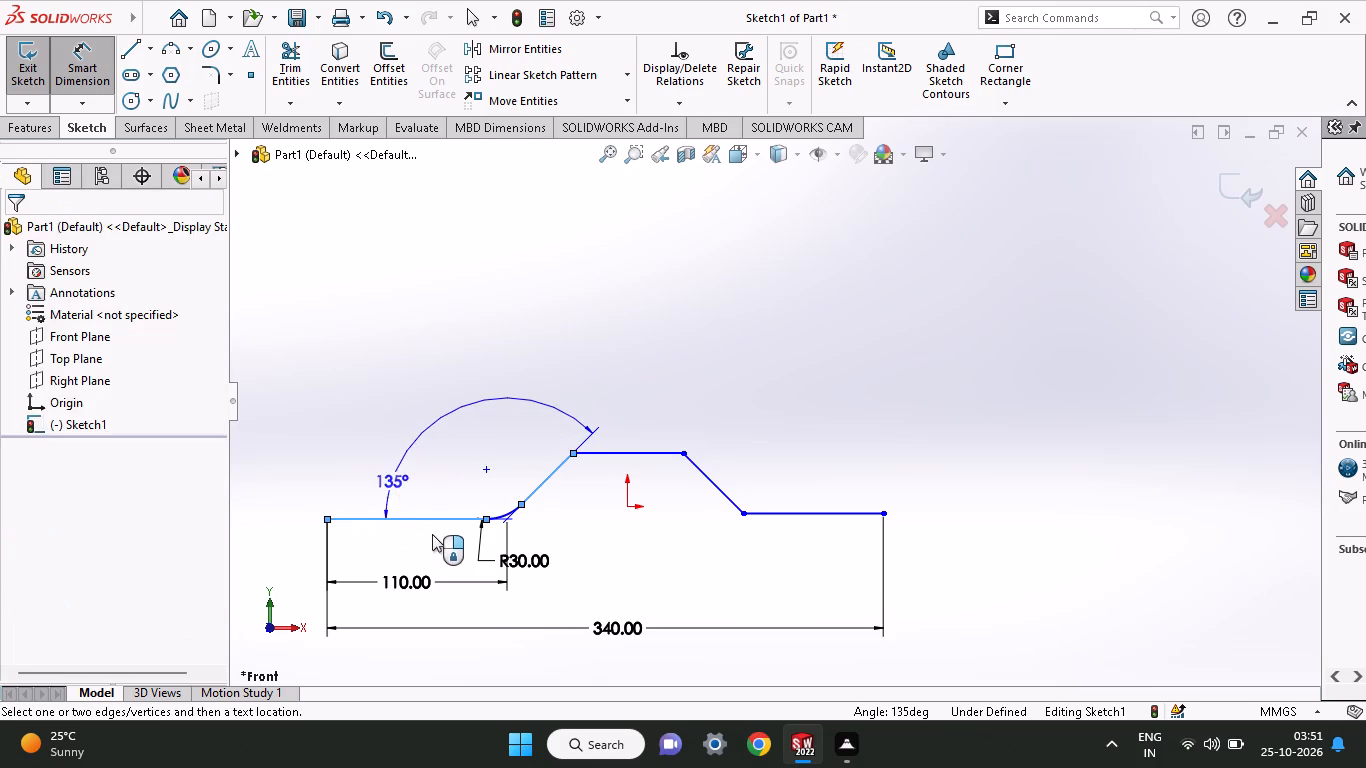
type("140")
key("Return")
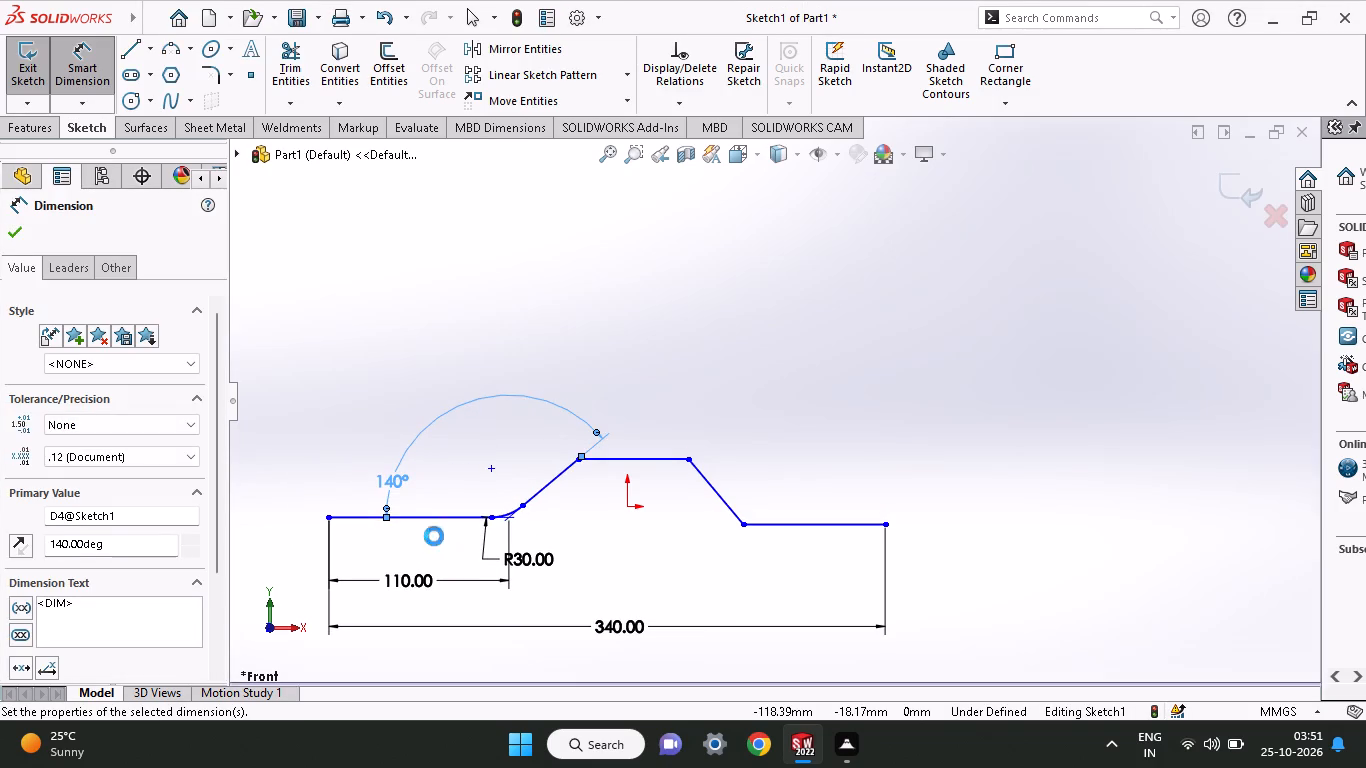
left_click(9, 223)
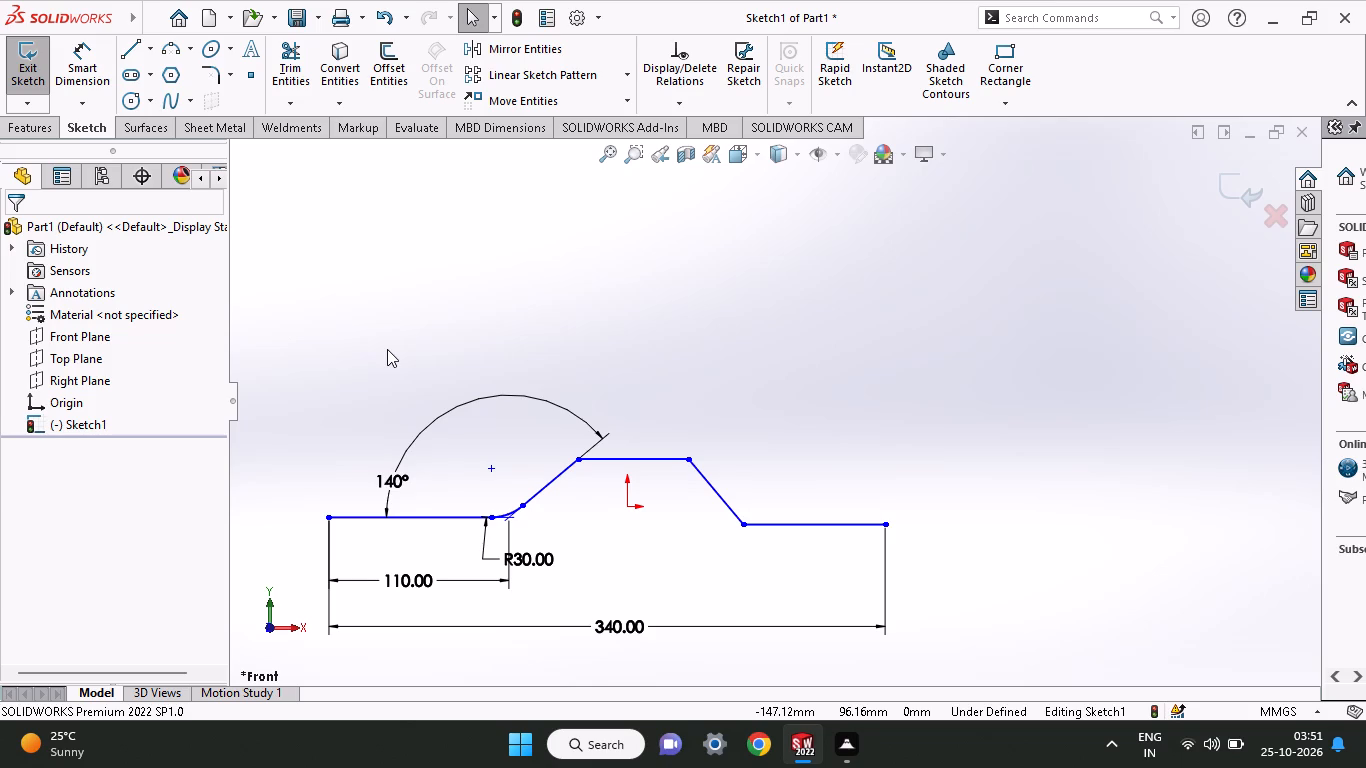
Dimension the vertical height between the left horizontal line's inner end and the top of the rising diagonal as 20 mm.
left_click(85, 59)
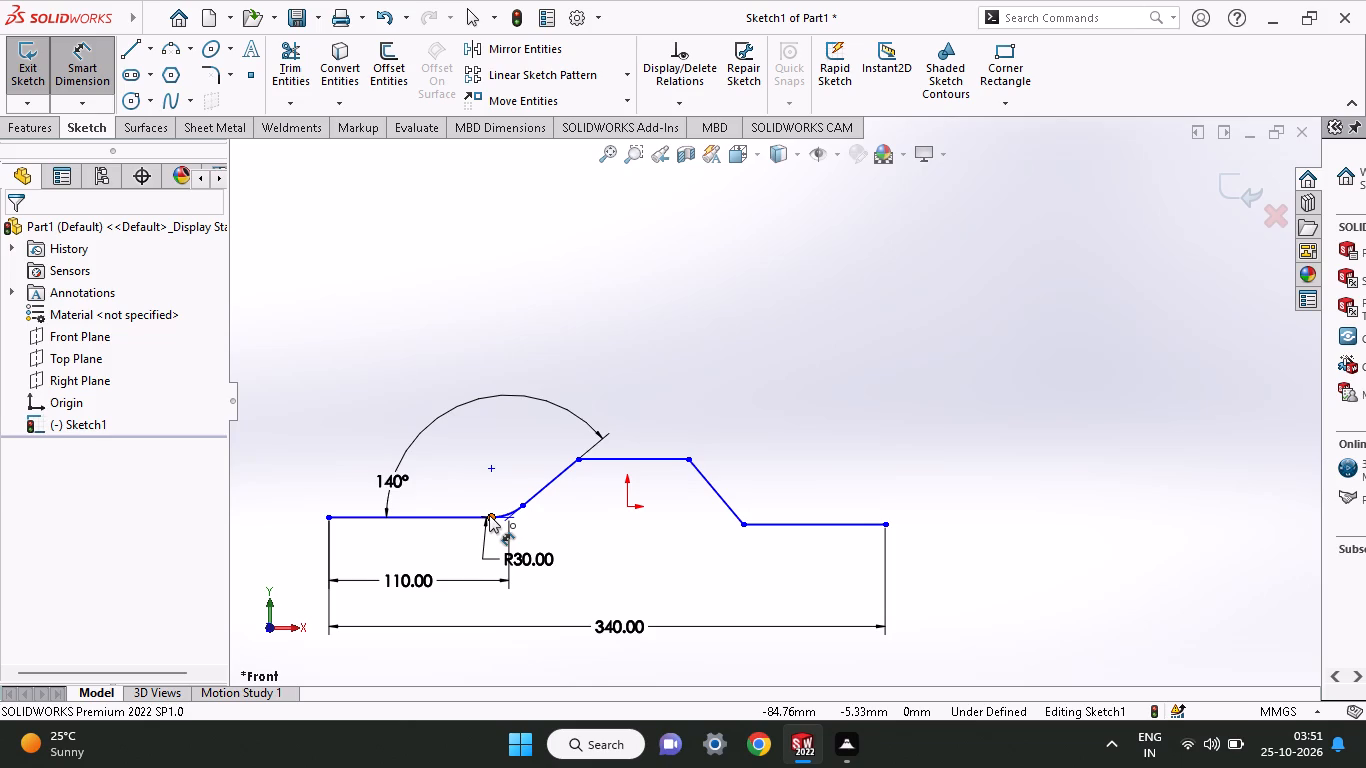
left_click(489, 515)
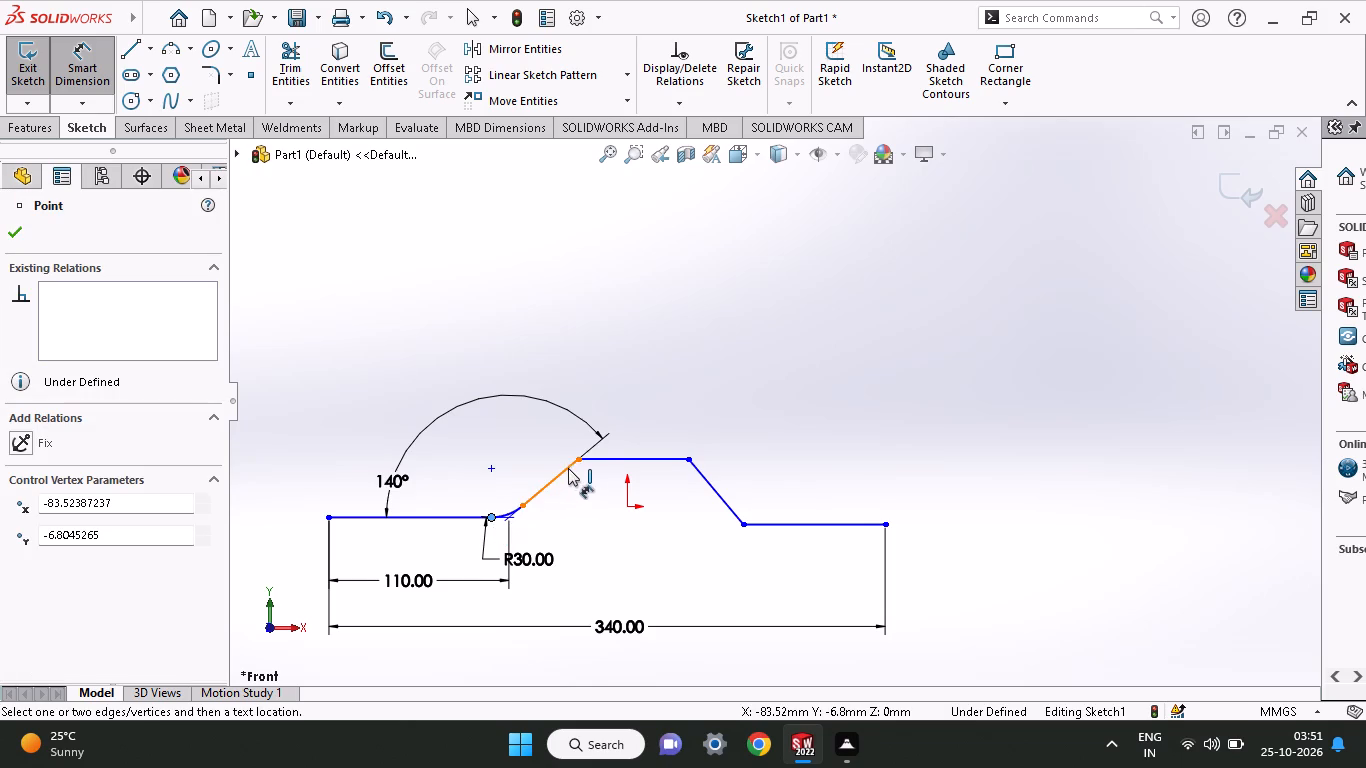
left_click(573, 456)
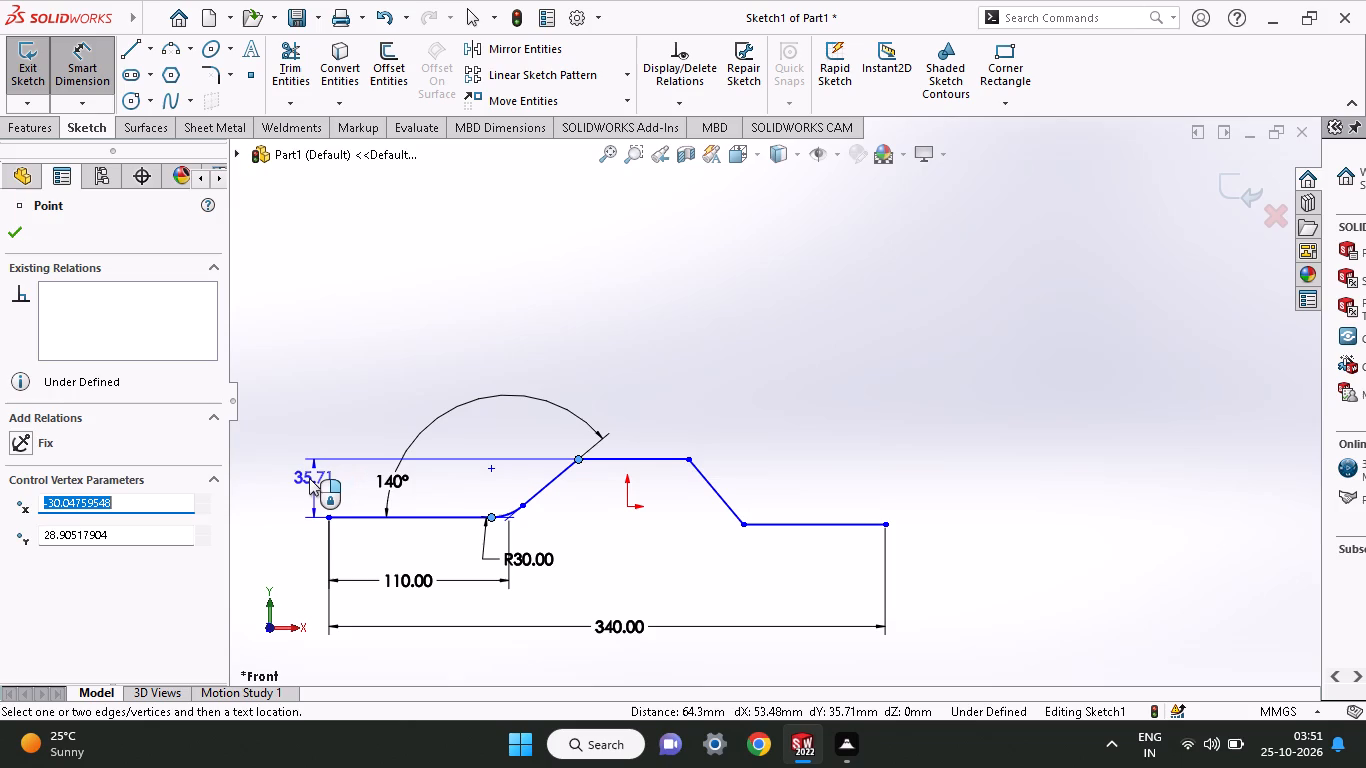
left_click(308, 479)
type("20")
key("Return")
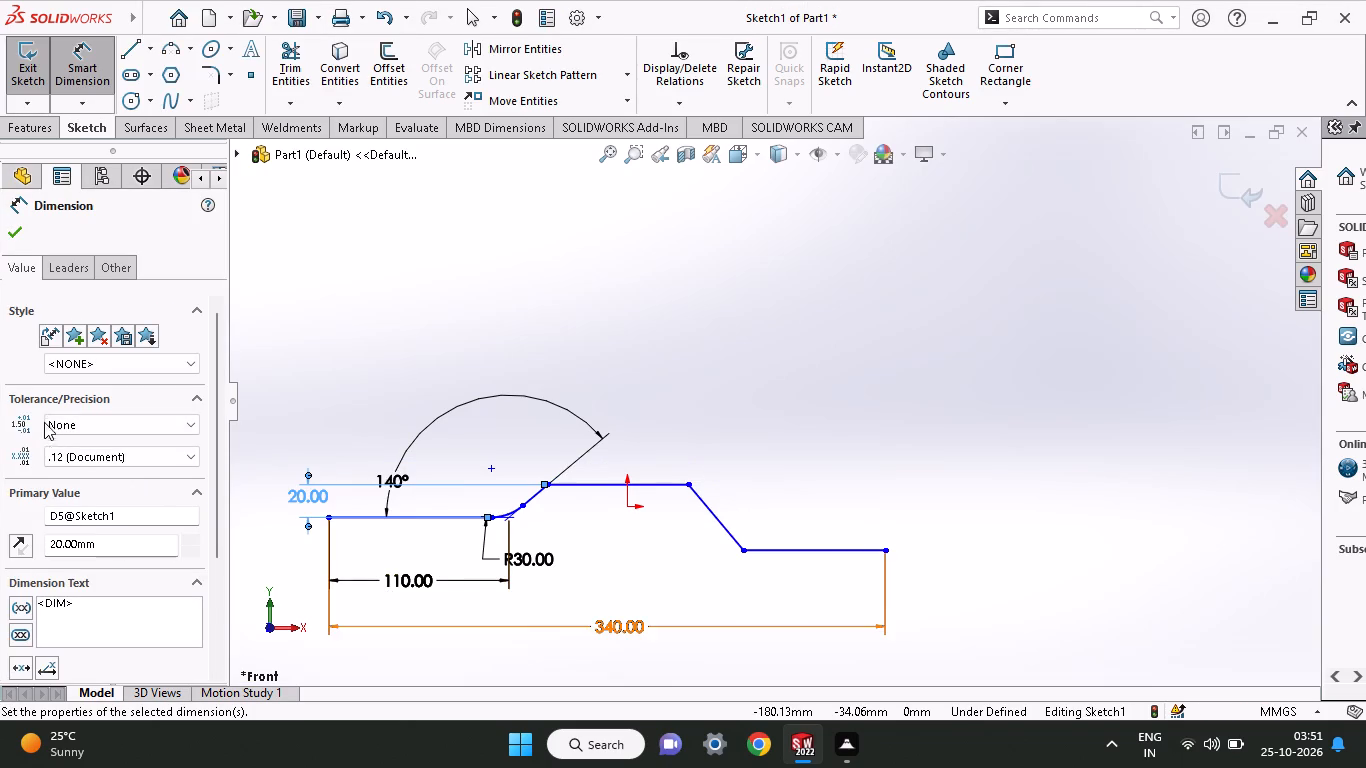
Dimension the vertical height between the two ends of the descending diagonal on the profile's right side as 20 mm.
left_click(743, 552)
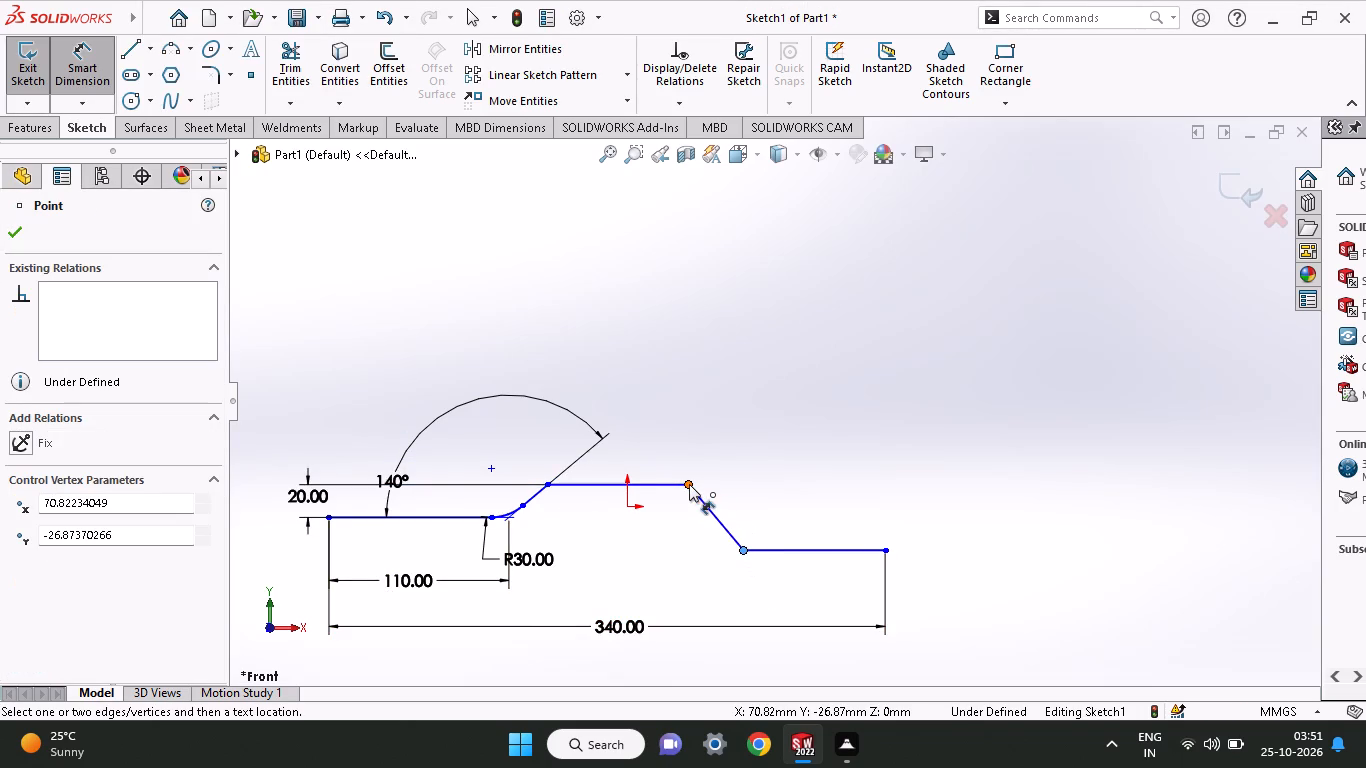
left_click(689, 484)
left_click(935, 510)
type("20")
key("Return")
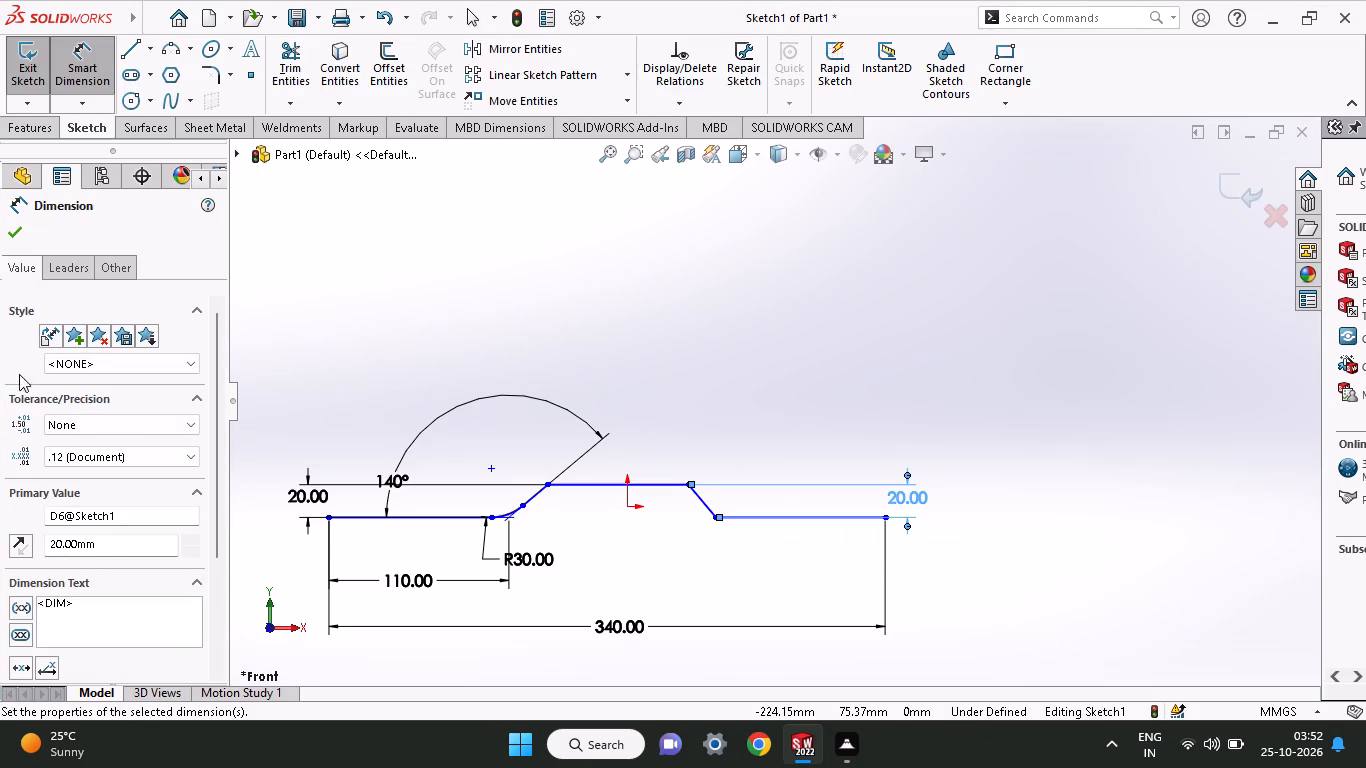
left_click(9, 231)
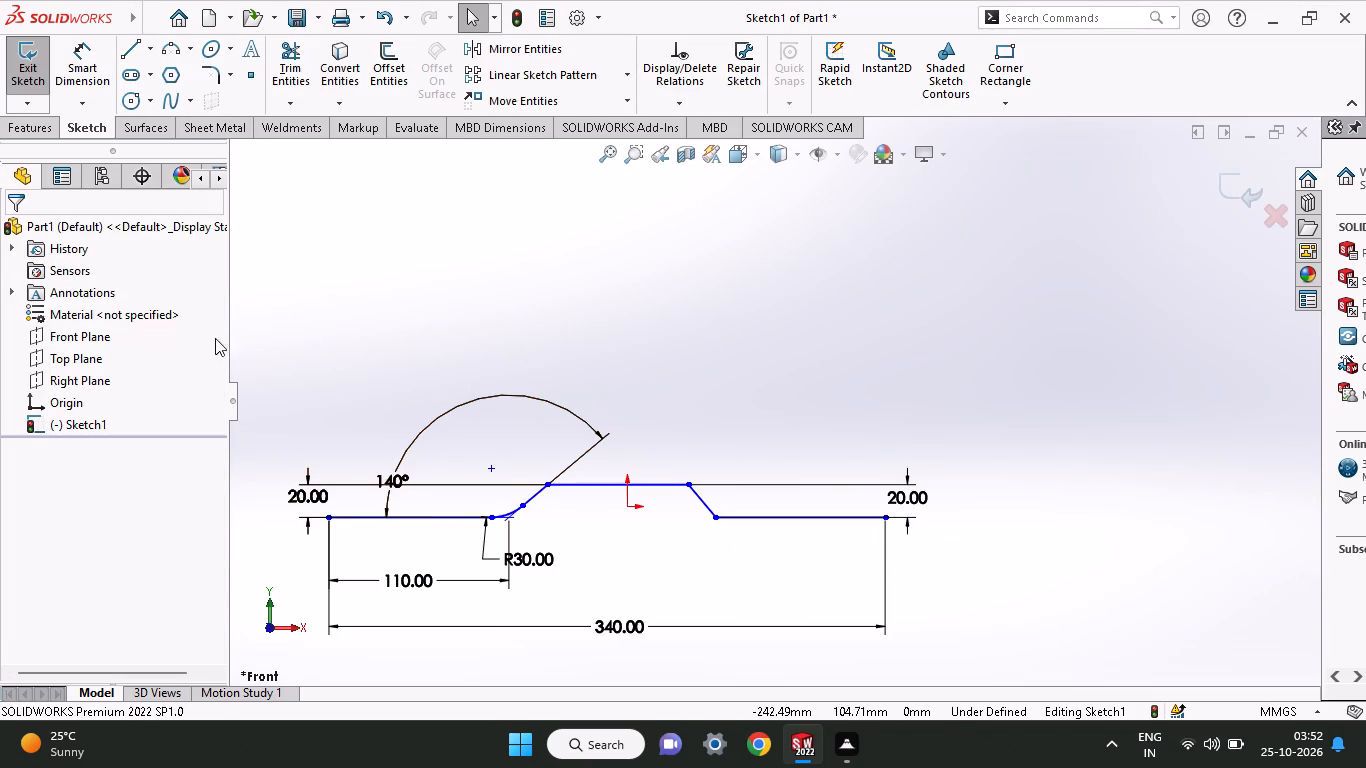
Add a 40 mm radius sketch fillet between the rising diagonal and the raised top horizontal line.
left_click(219, 76)
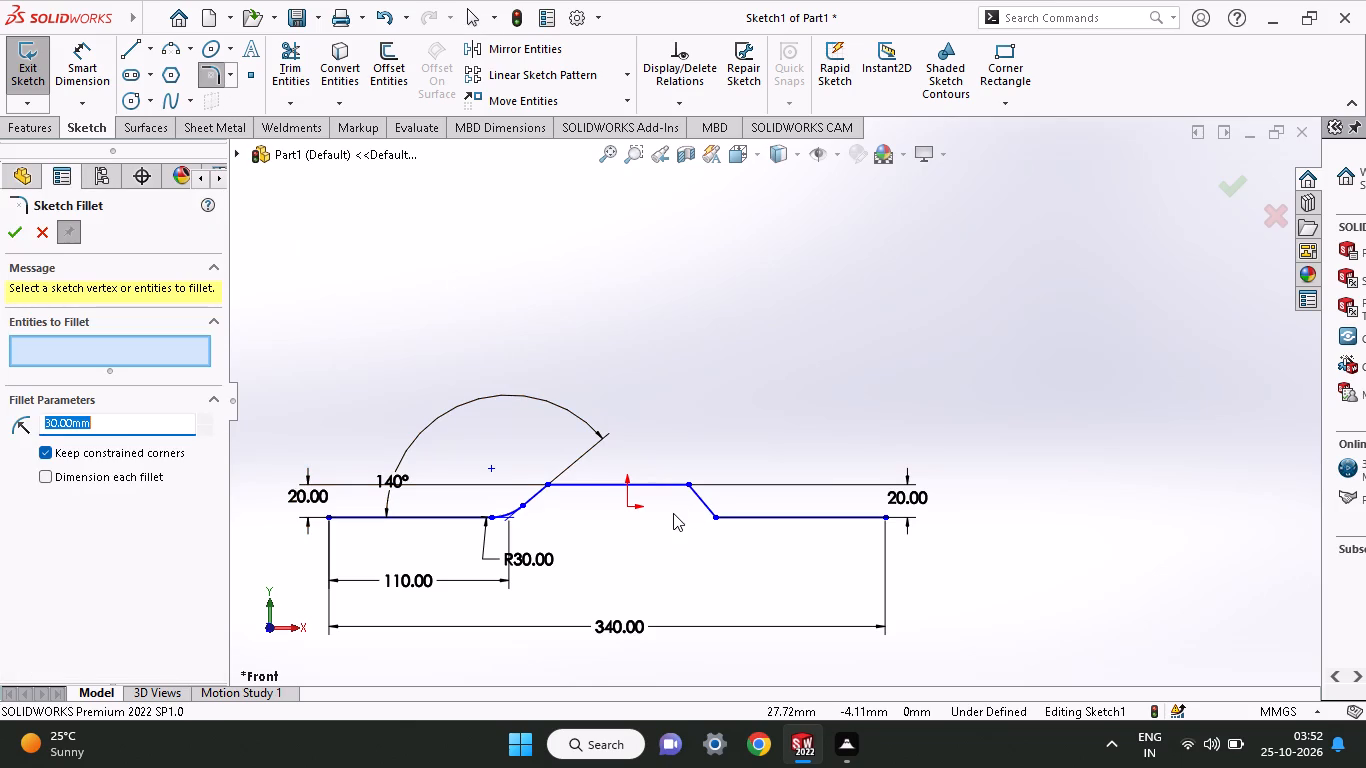
left_click(535, 490)
left_click(568, 485)
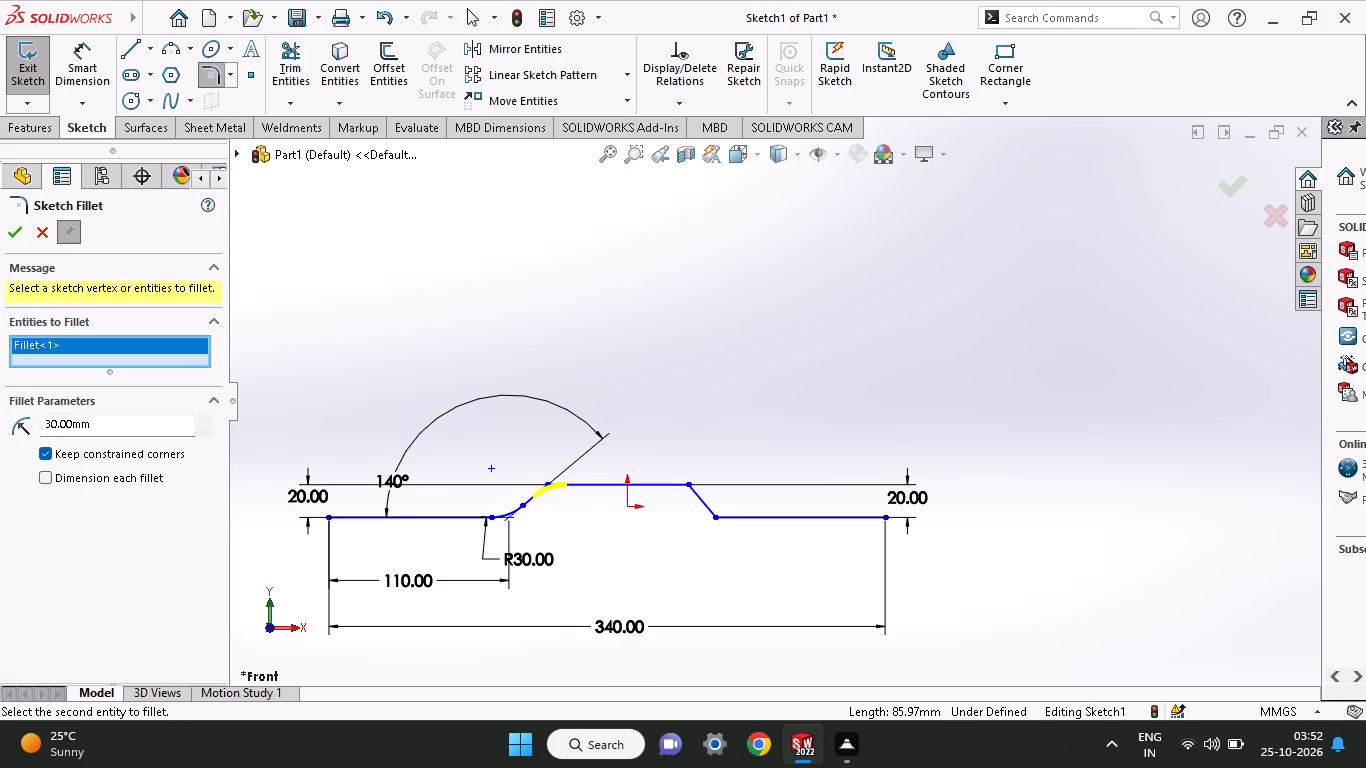
left_click_drag(113, 432, 0, 429)
type("40")
key("Return")
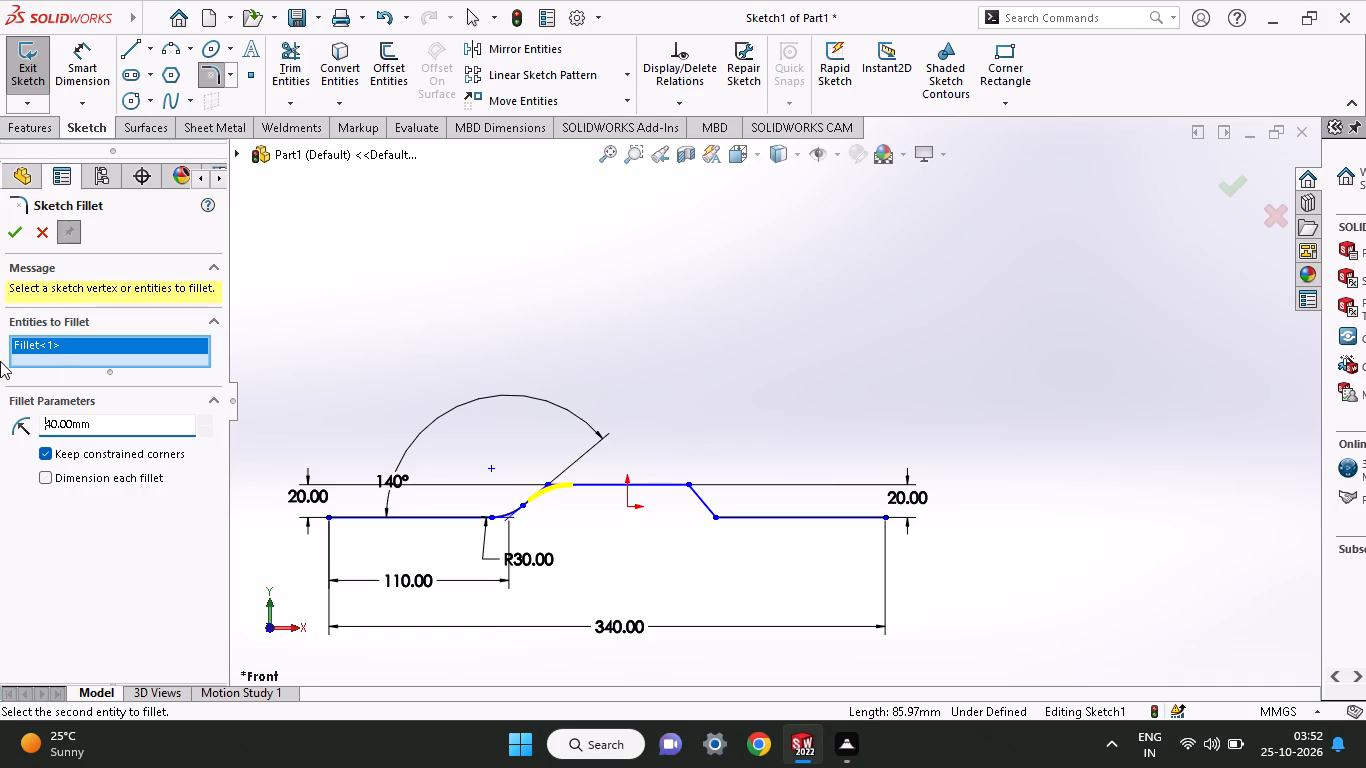
left_click(24, 237)
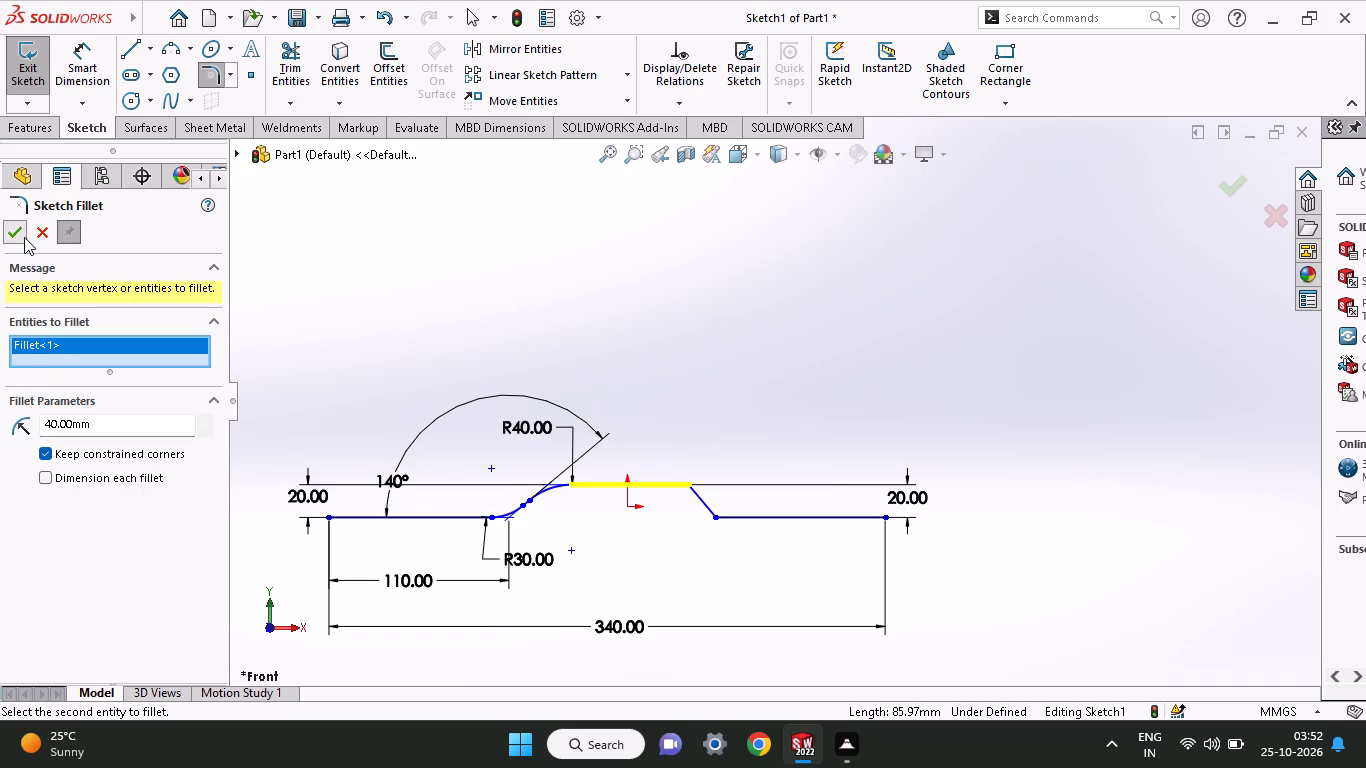
left_click(24, 237)
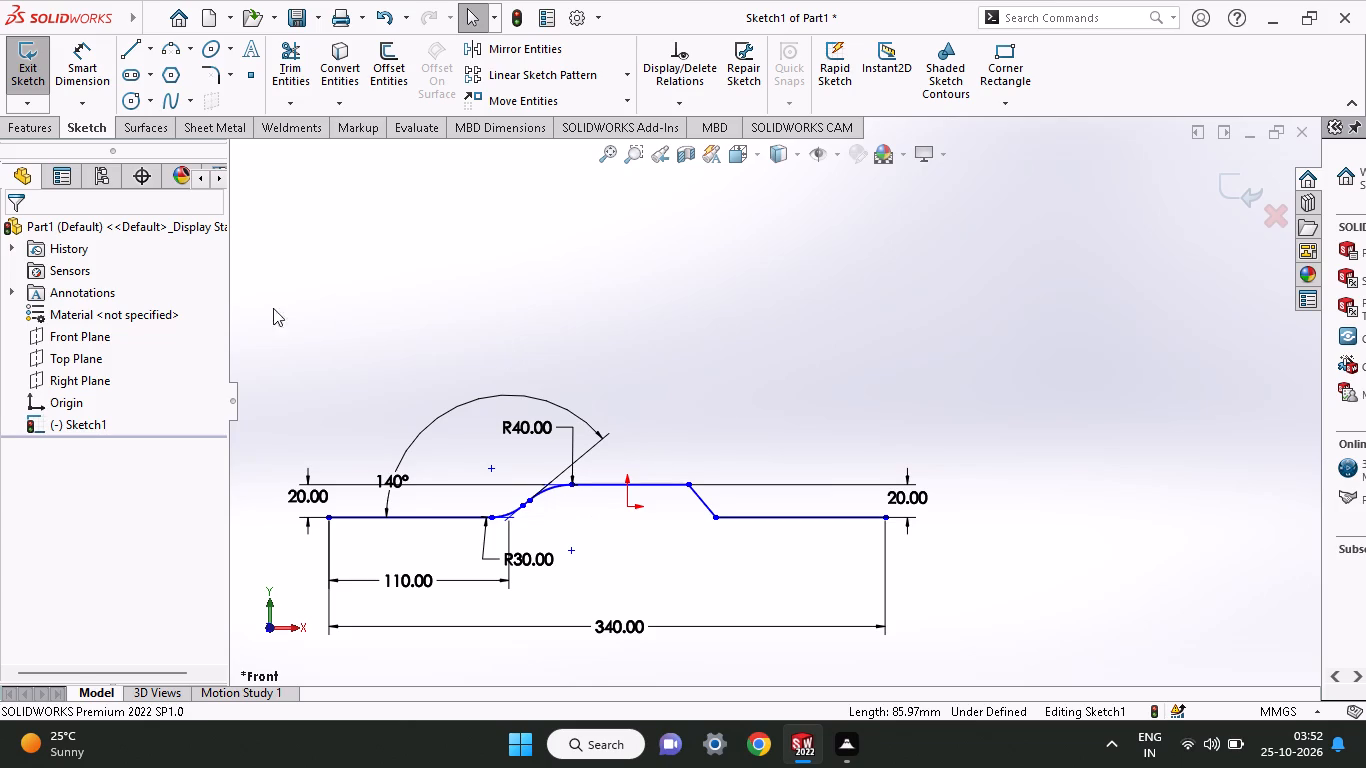
Sketch a vertical line upward from near the middle of the raised top horizontal line.
left_click(126, 51)
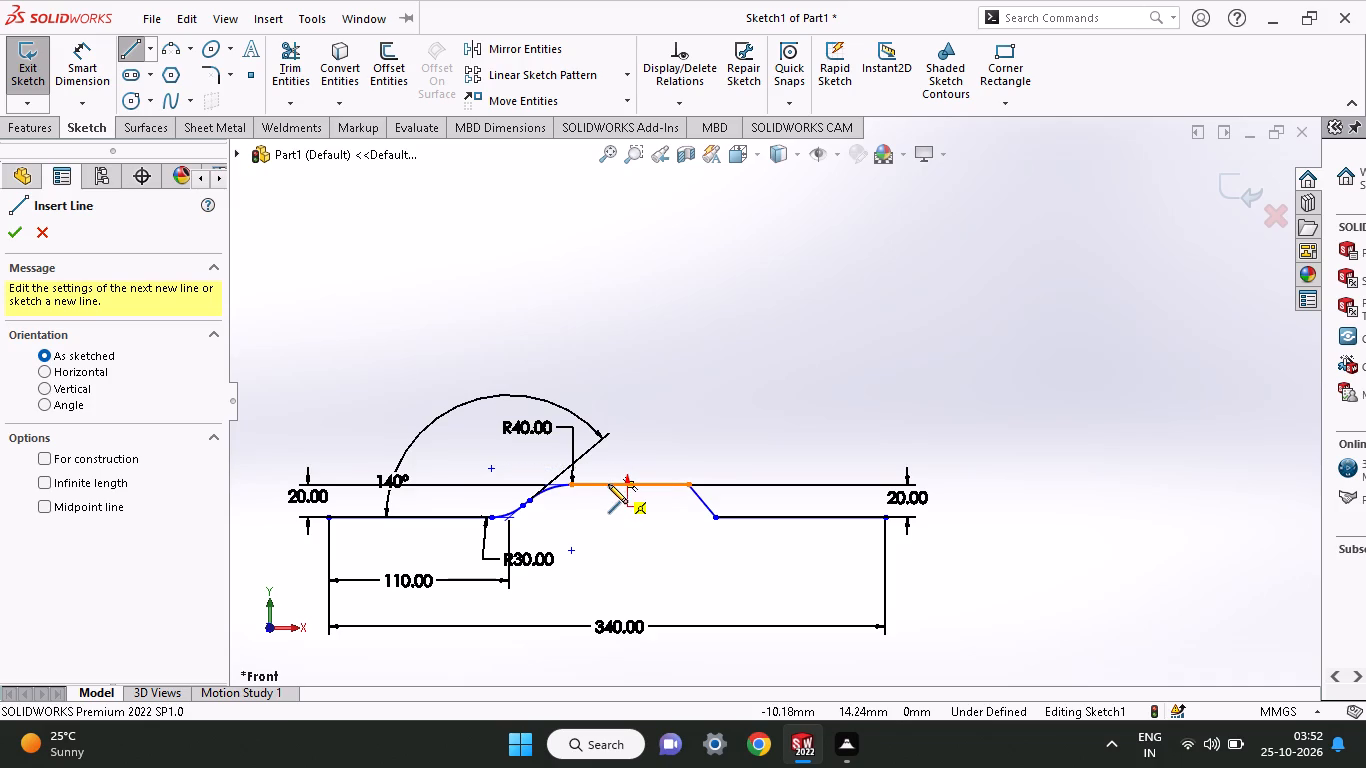
left_click(608, 484)
left_click(609, 340)
right_click(638, 329)
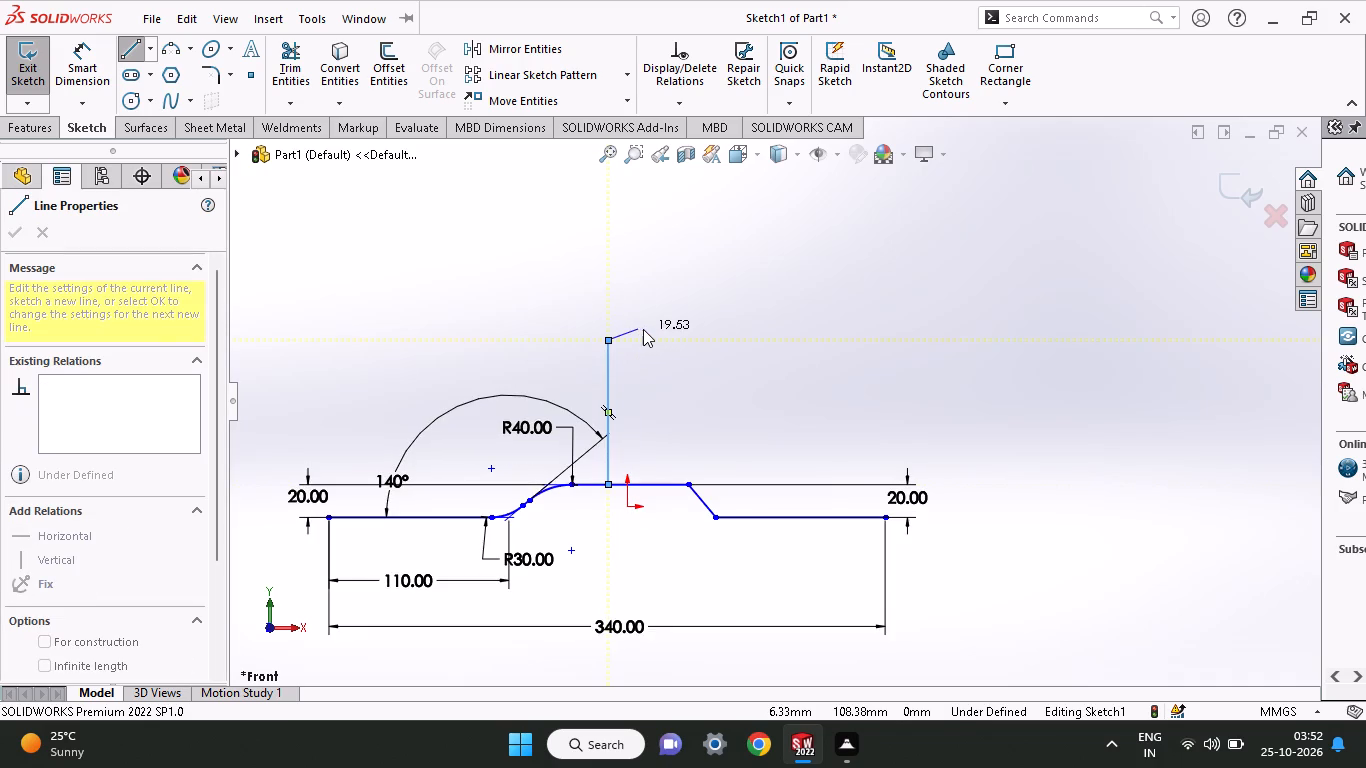
left_click(643, 329)
right_click(659, 340)
left_click(667, 346)
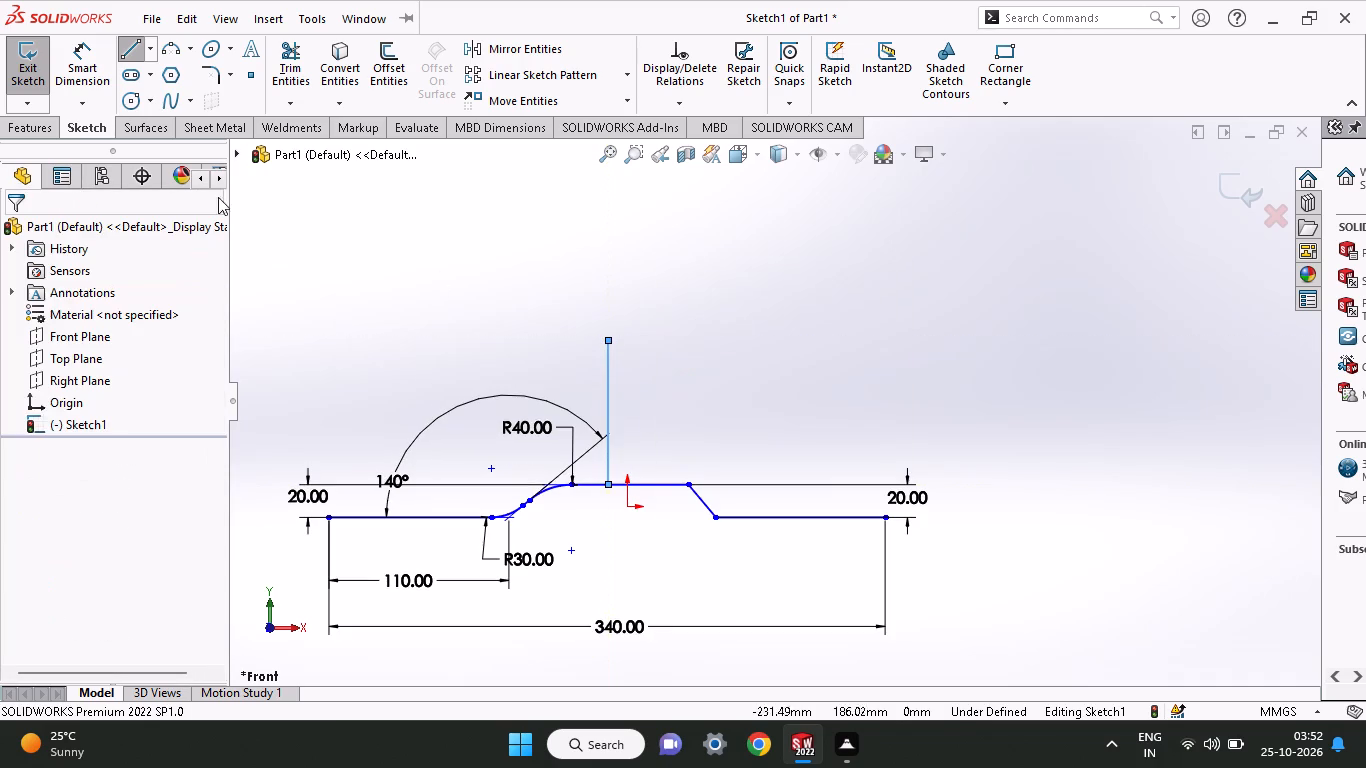
Dimension the horizontal distance from the profile's left endpoint to the base of the vertical line as 170 mm.
left_click(65, 64)
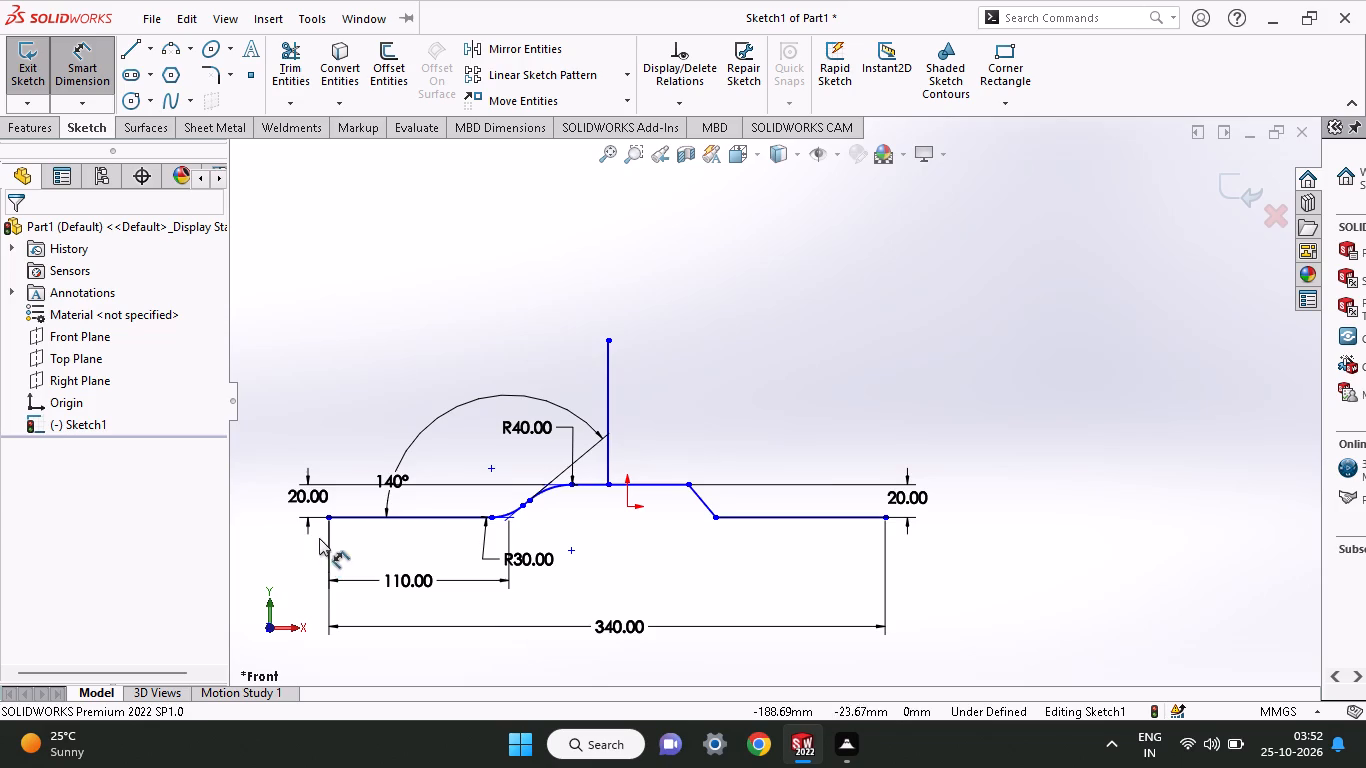
left_click(323, 516)
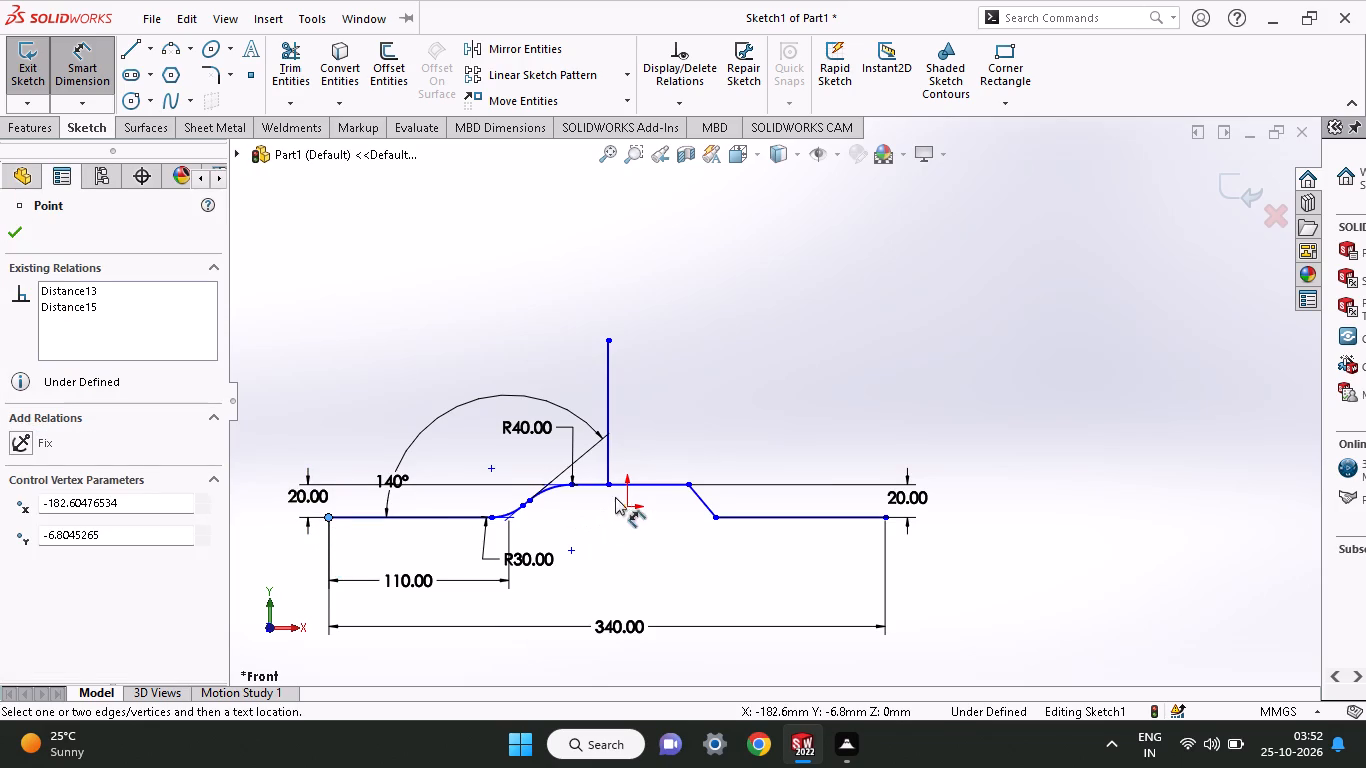
left_click(607, 487)
left_click(522, 656)
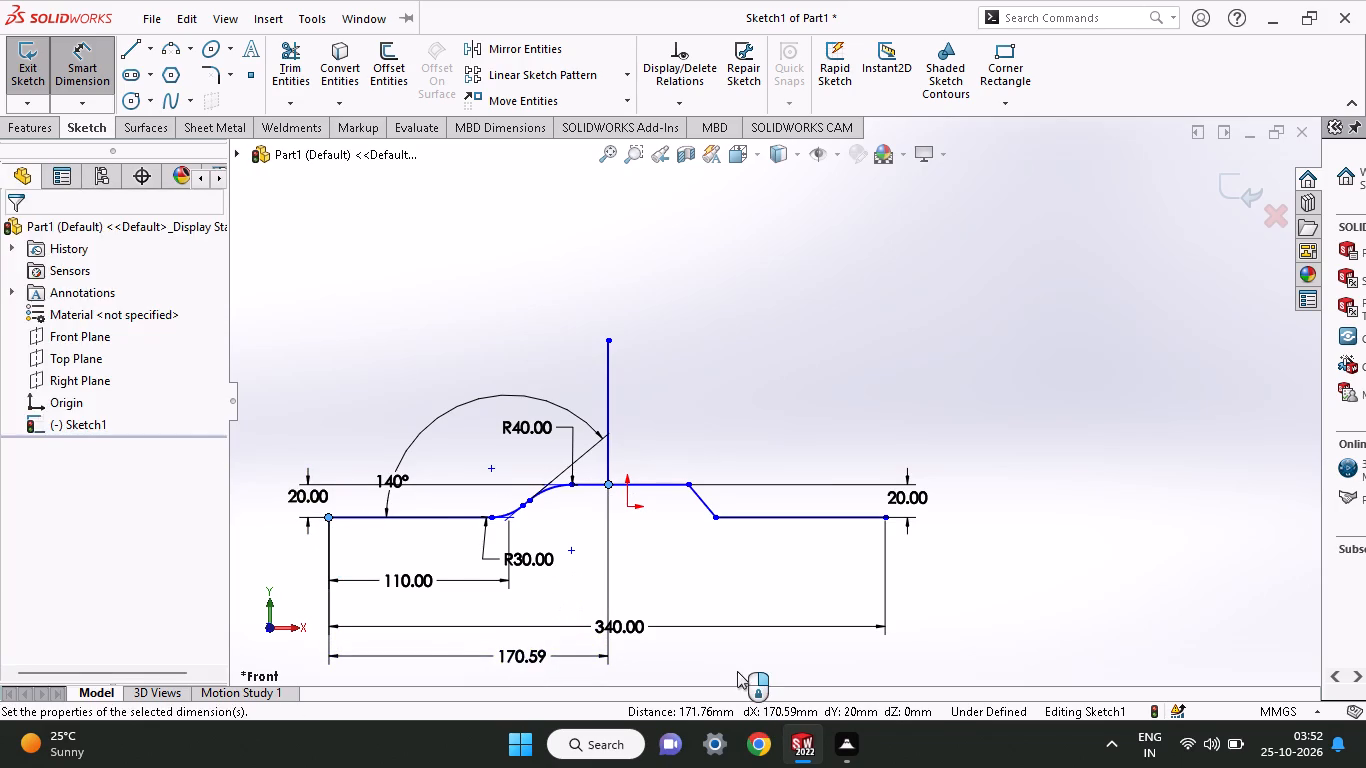
type("170")
key("Return")
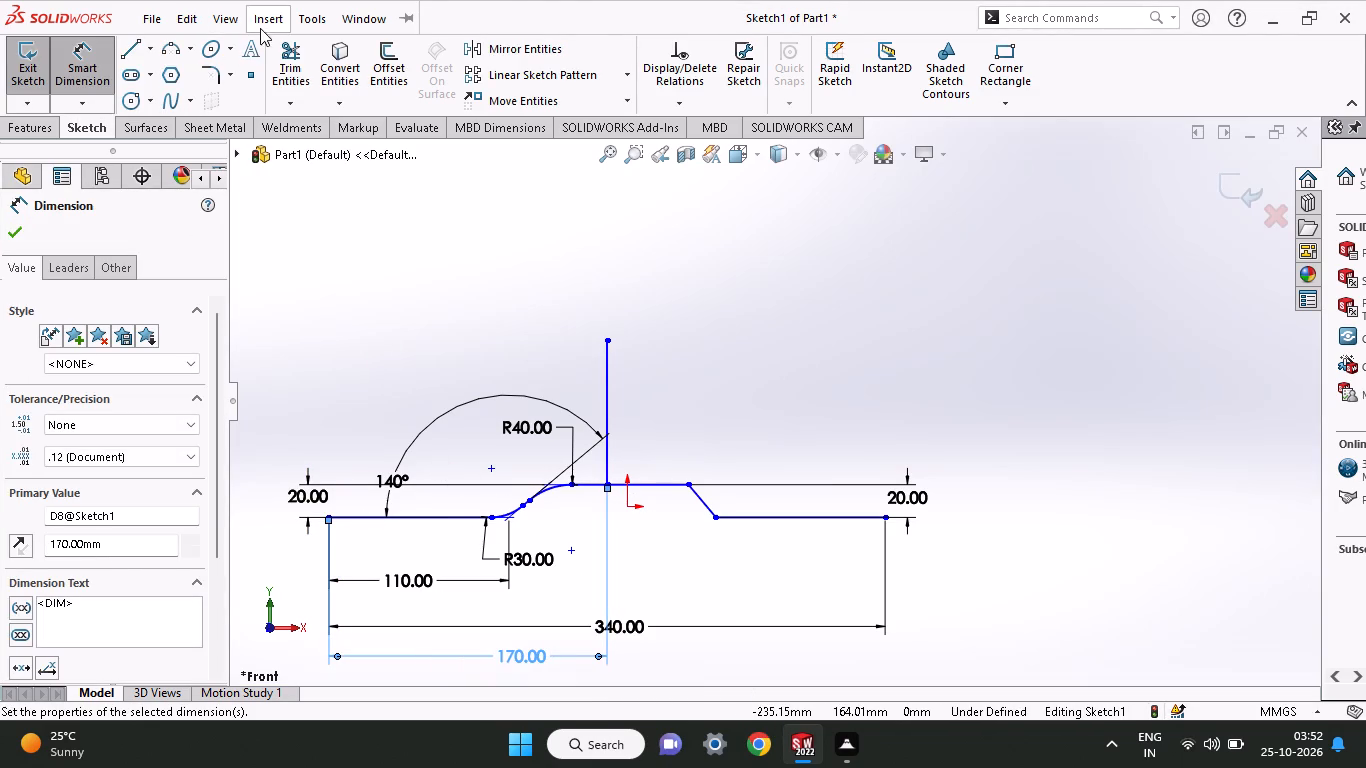
Power trim the profile's right half beyond the vertical line, plus the vertical line itself, leaving only the left half.
left_click(282, 66)
left_click_drag(651, 399, 821, 465)
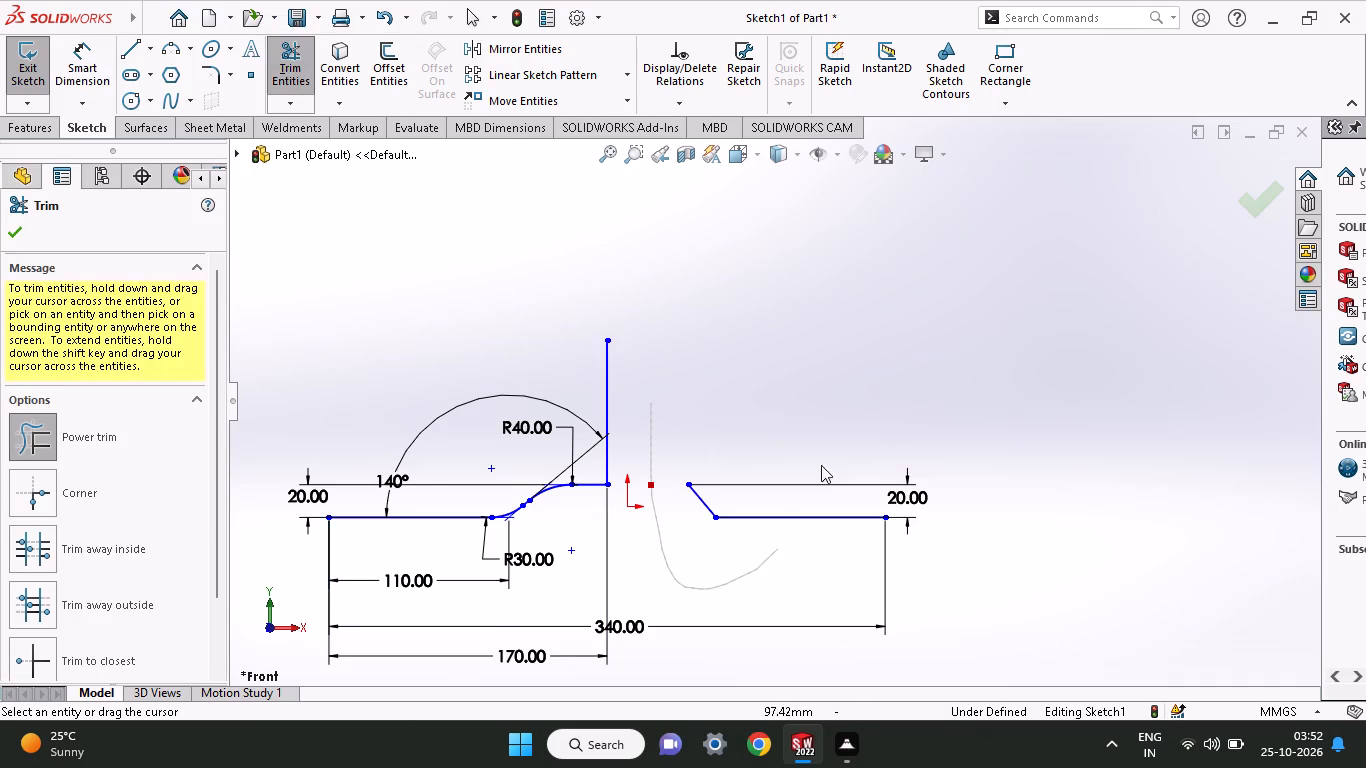
left_click_drag(821, 465, 829, 563)
left_click_drag(631, 404, 597, 392)
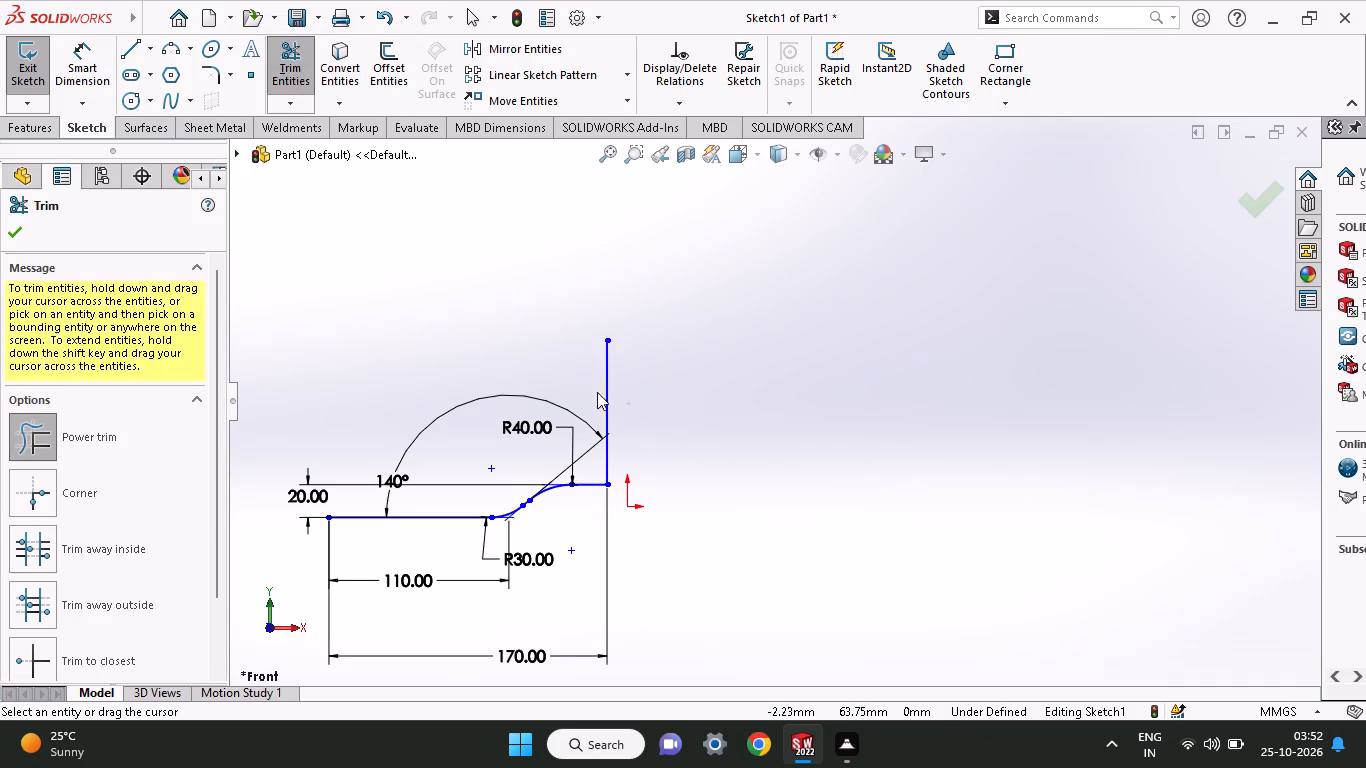
left_click_drag(597, 392, 521, 363)
scroll(502, 558, "down", 1, "ctrl")
scroll(552, 491, "down", 2, "ctrl")
scroll(552, 491, "left", 1)
scroll(552, 491, "right", 1)
scroll(552, 491, "up", 1)
scroll(552, 491, "down", 4, "ctrl")
scroll(552, 491, "up", 3, "ctrl")
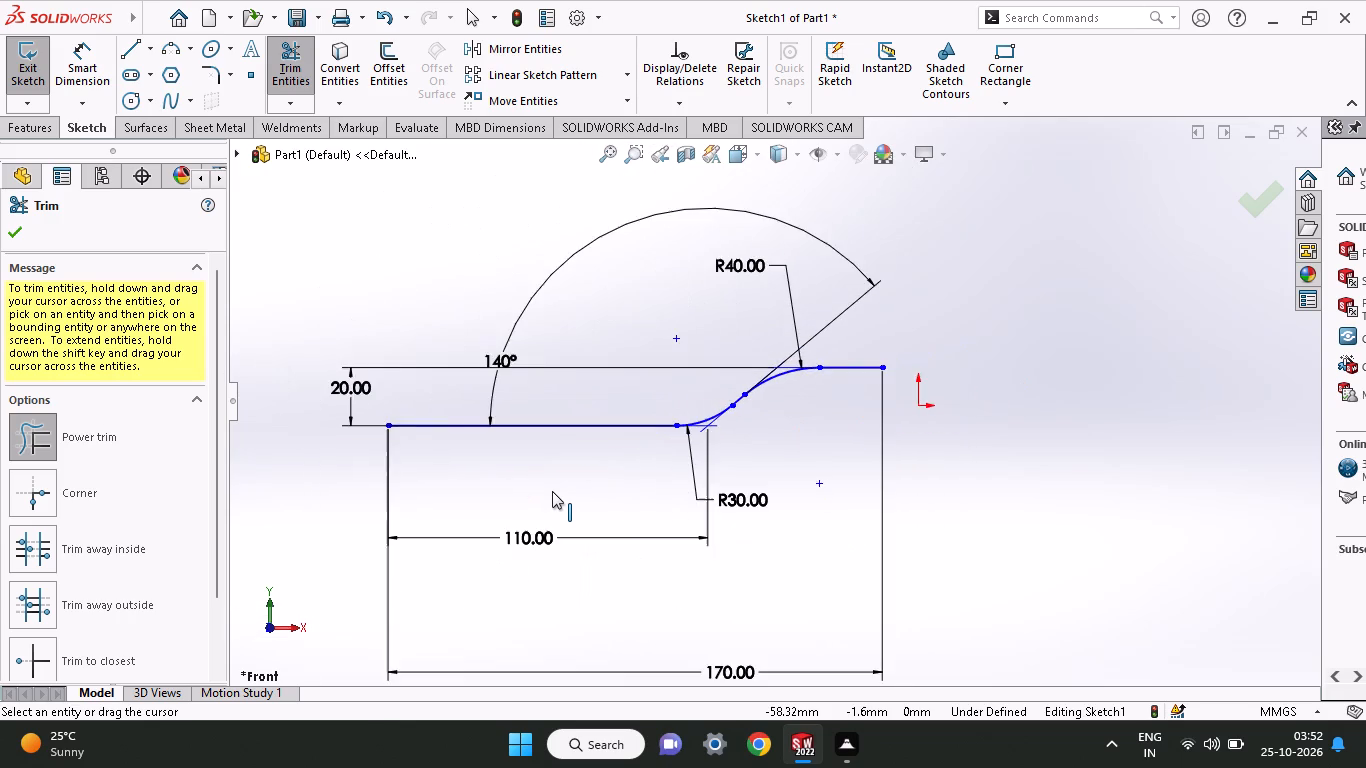
scroll(552, 491, "up", 1, "ctrl")
scroll(710, 396, "down", 3, "ctrl")
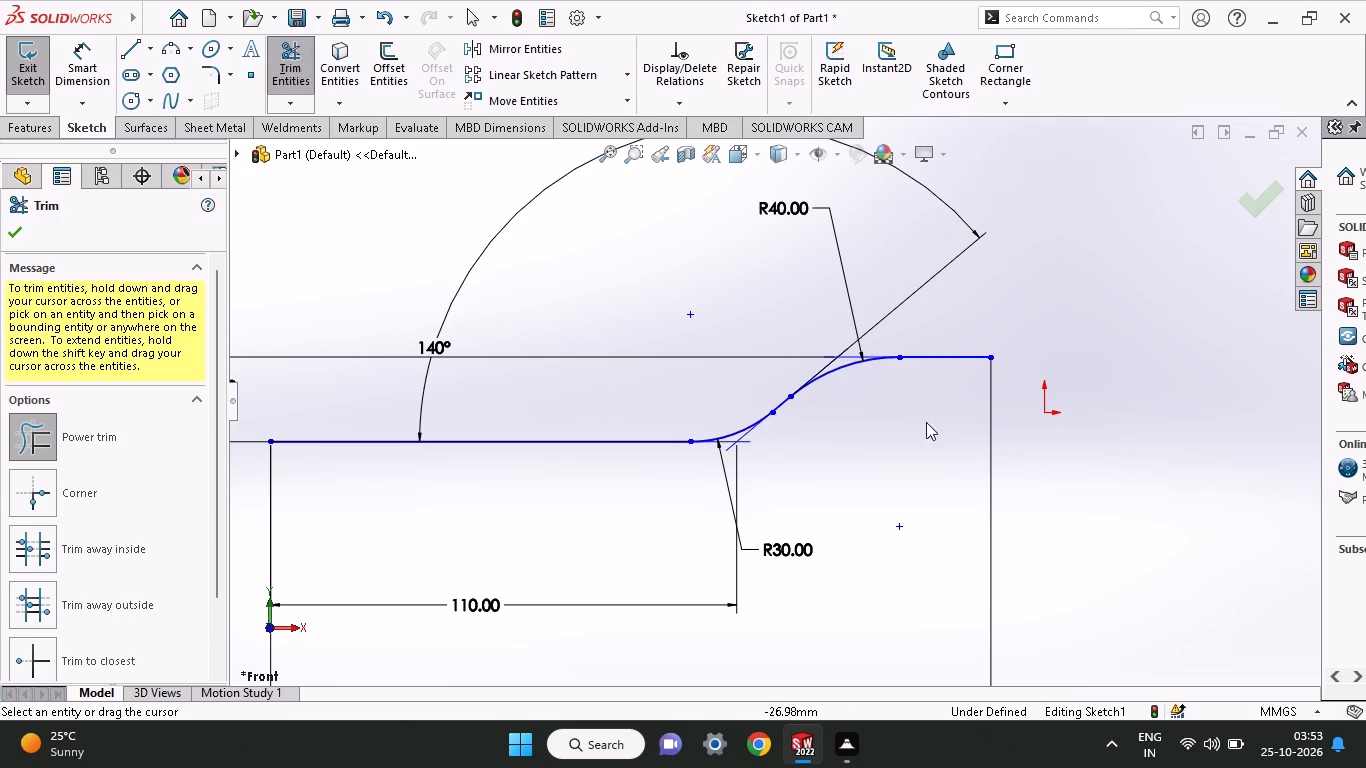
left_click(16, 238)
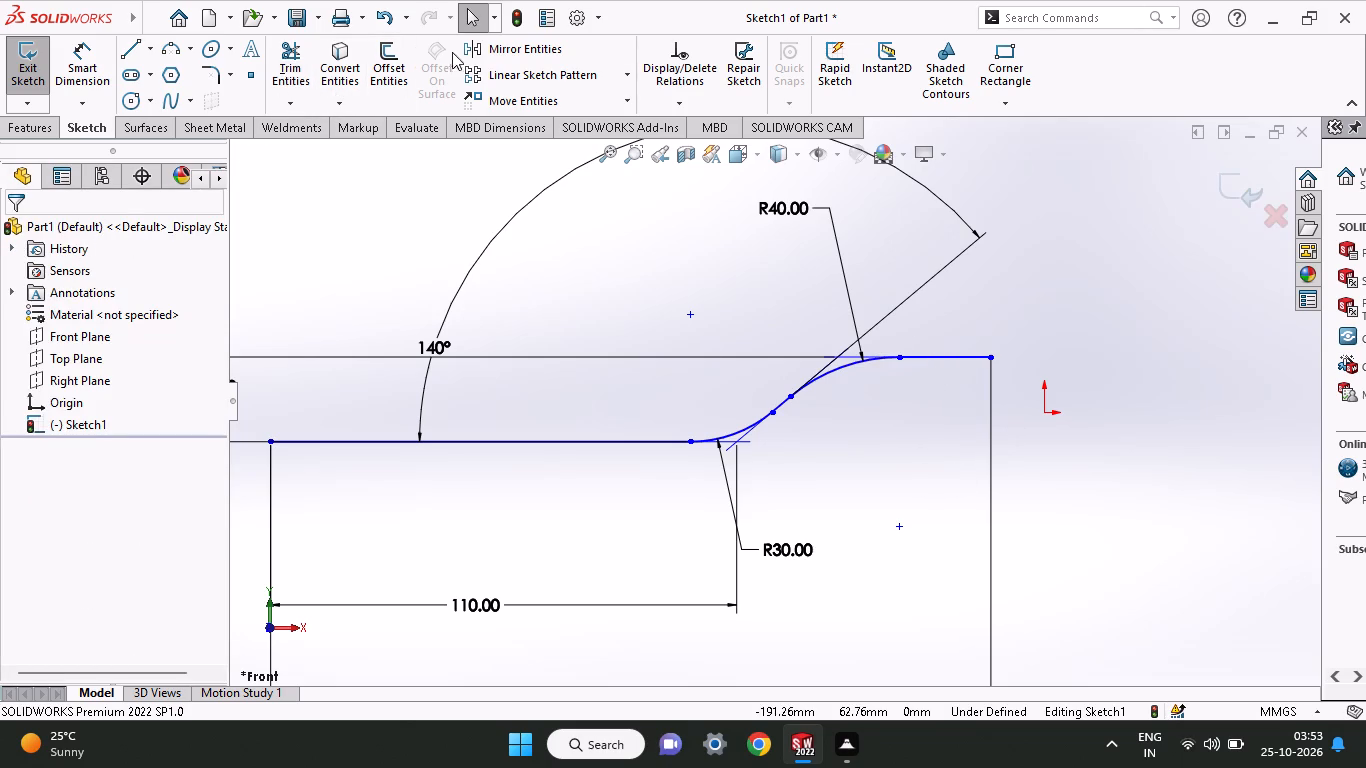
Sketch a vertical line downward from the right end of the raised top horizontal line.
left_click(489, 50)
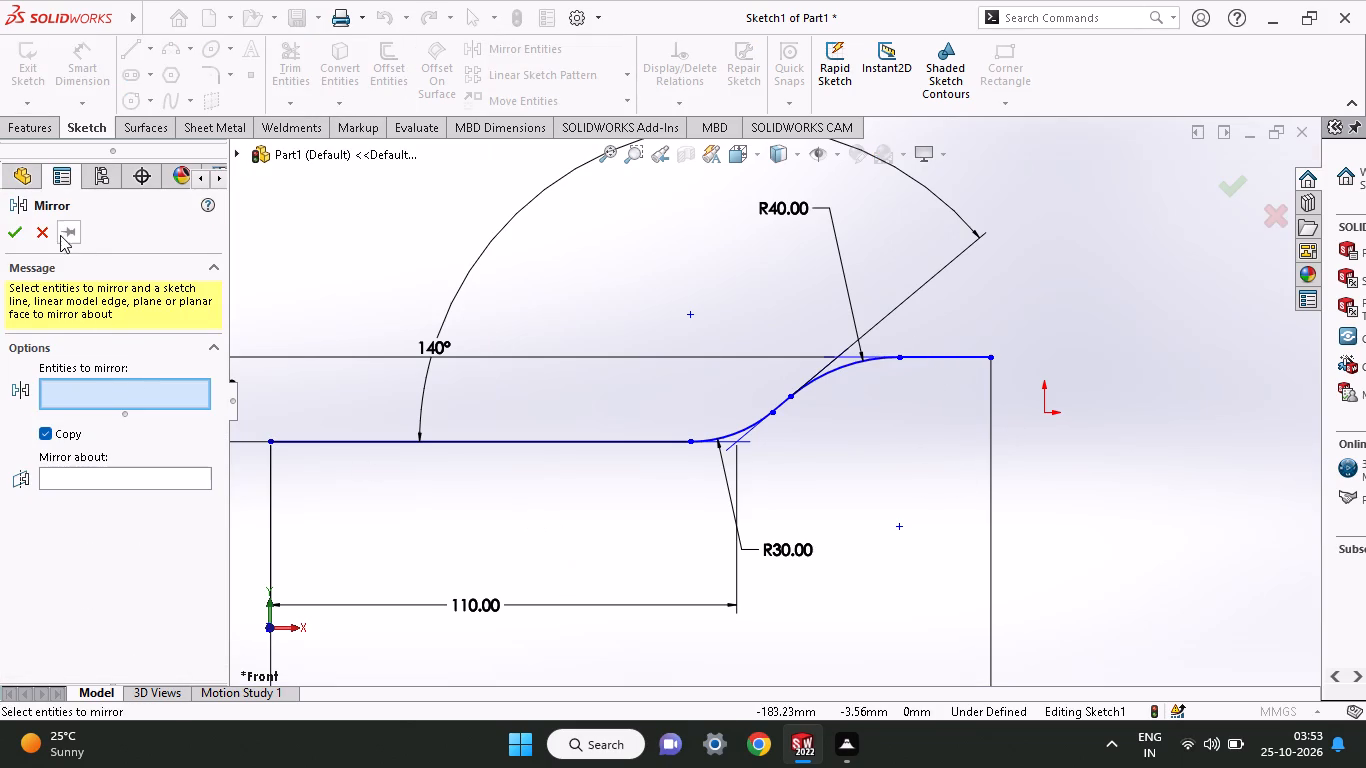
left_click(46, 233)
left_click(125, 51)
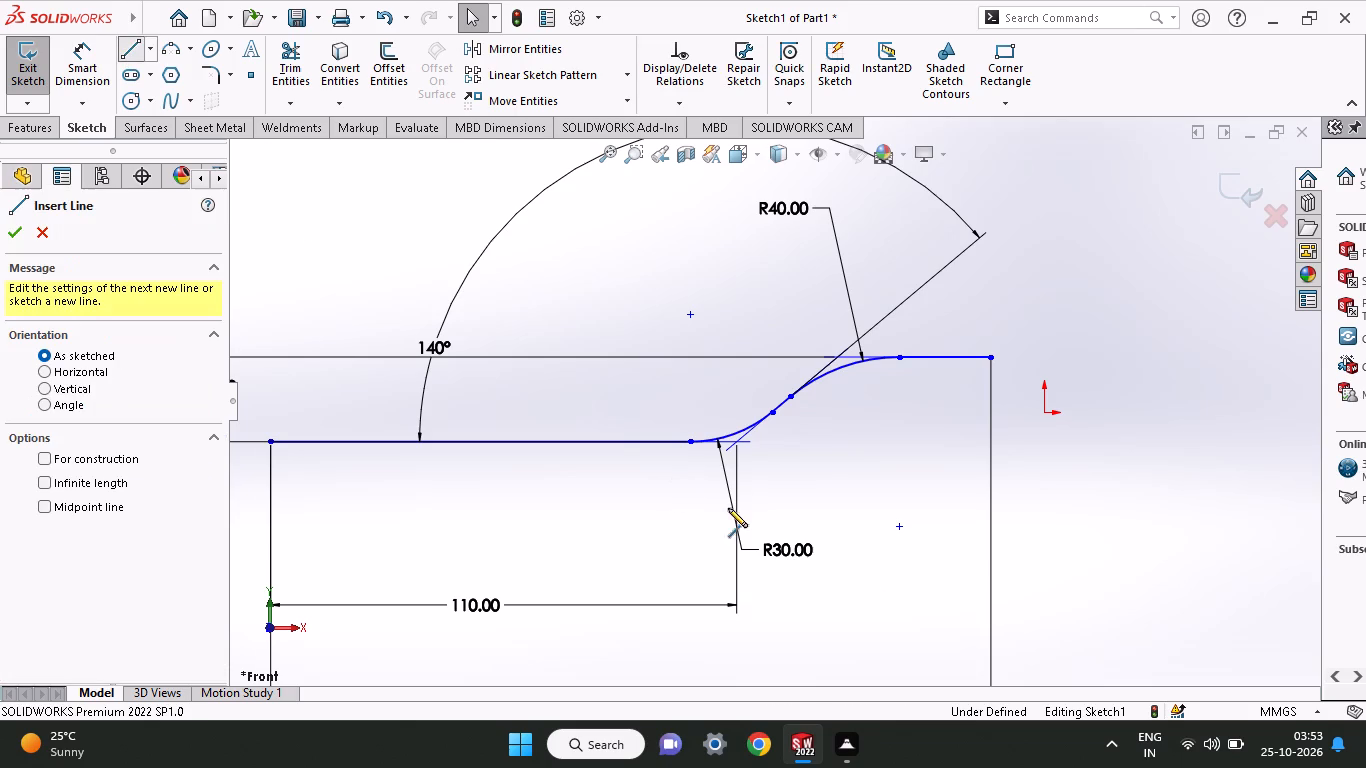
left_click(993, 356)
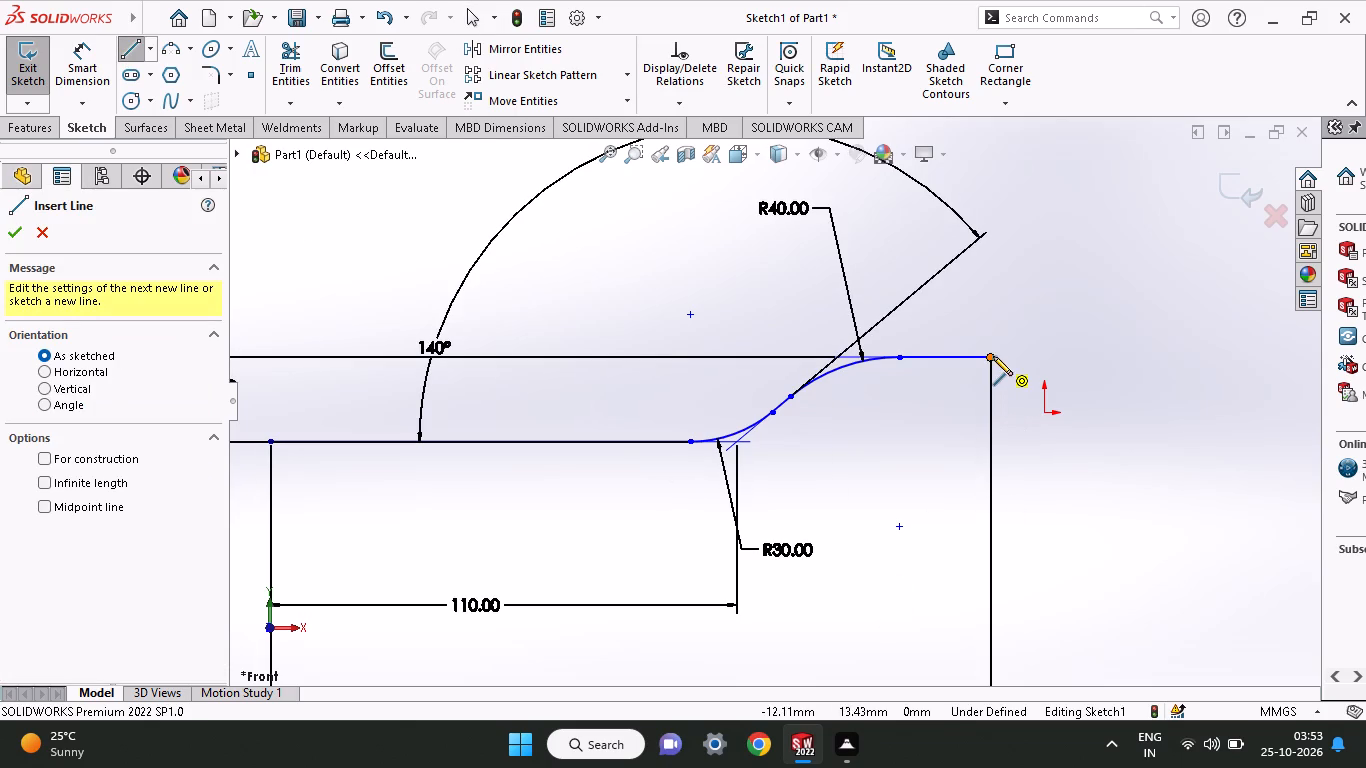
left_click(991, 482)
right_click(895, 508)
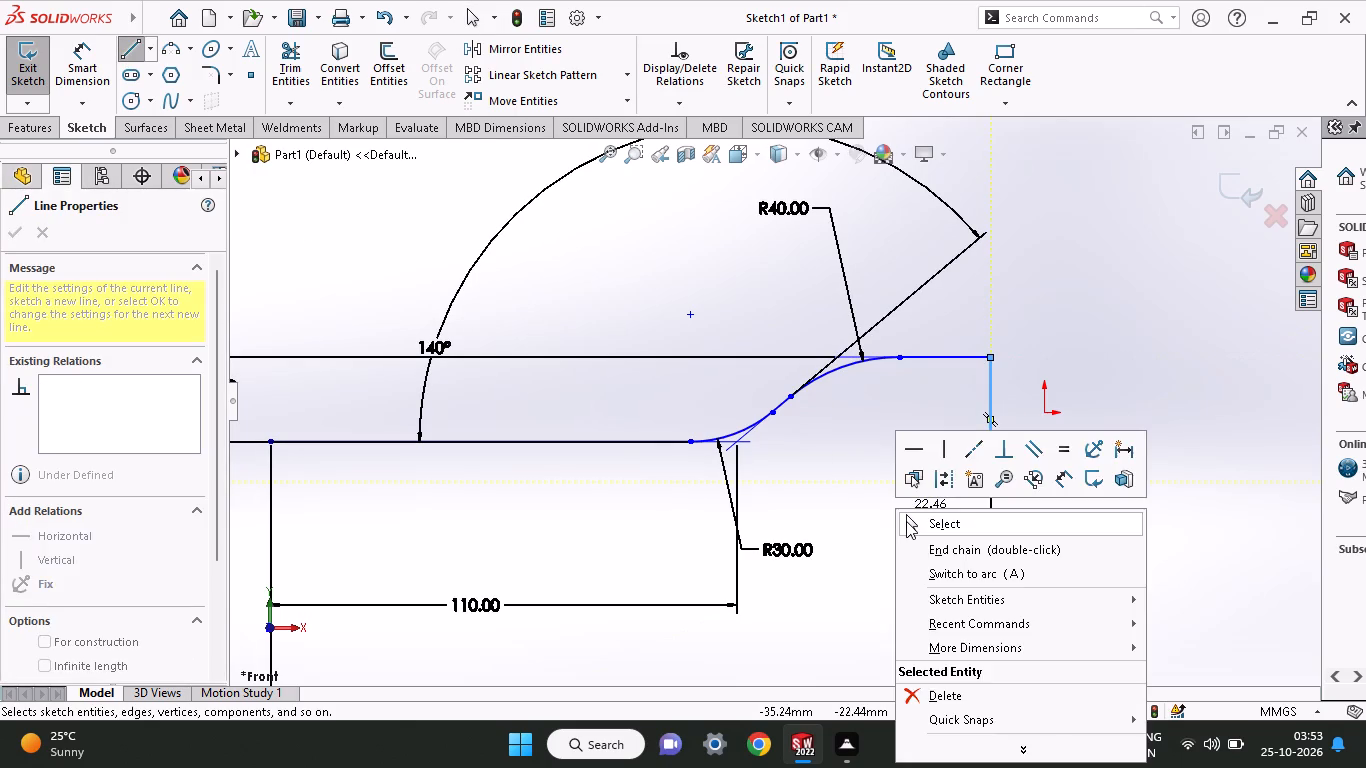
left_click(906, 521)
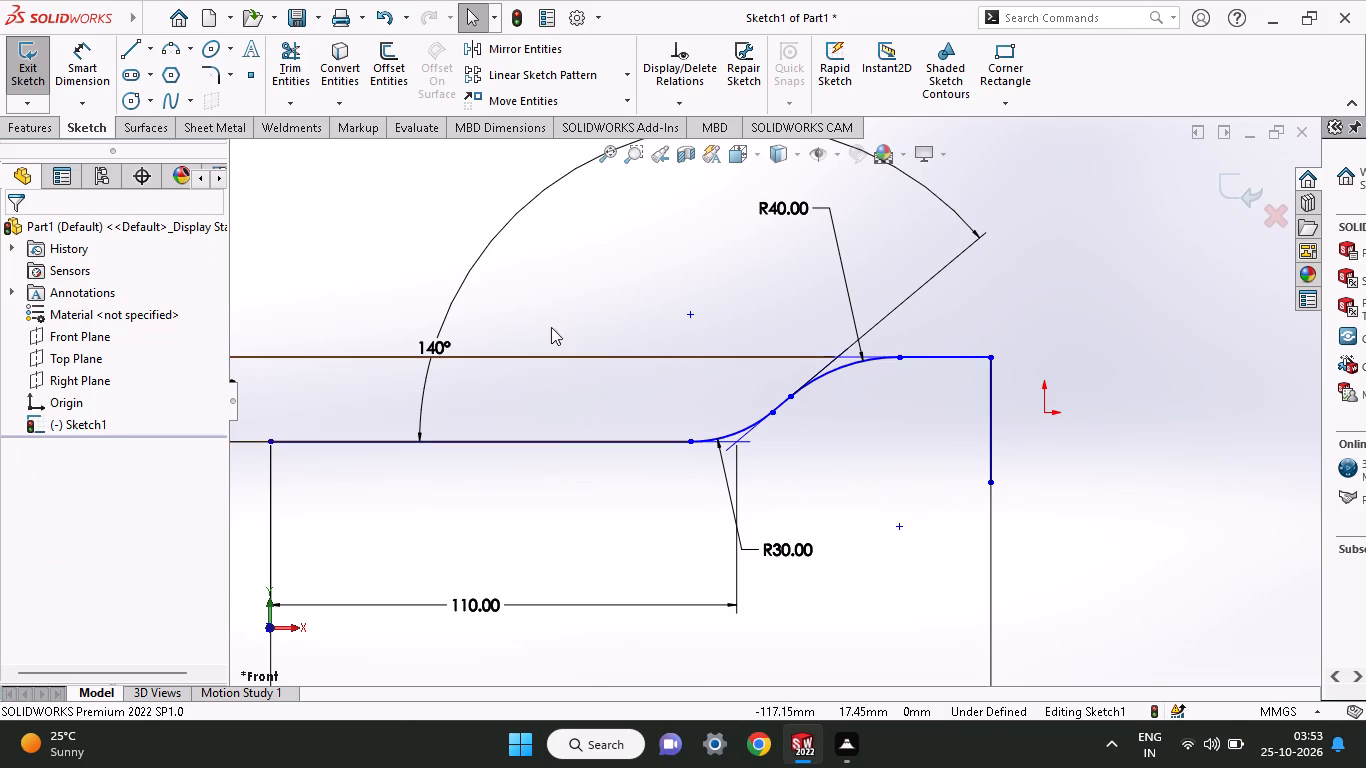
Mirror the left half's two horizontal lines, diagonal and both fillet arcs about the short vertical line, keeping the originals.
left_click(506, 49)
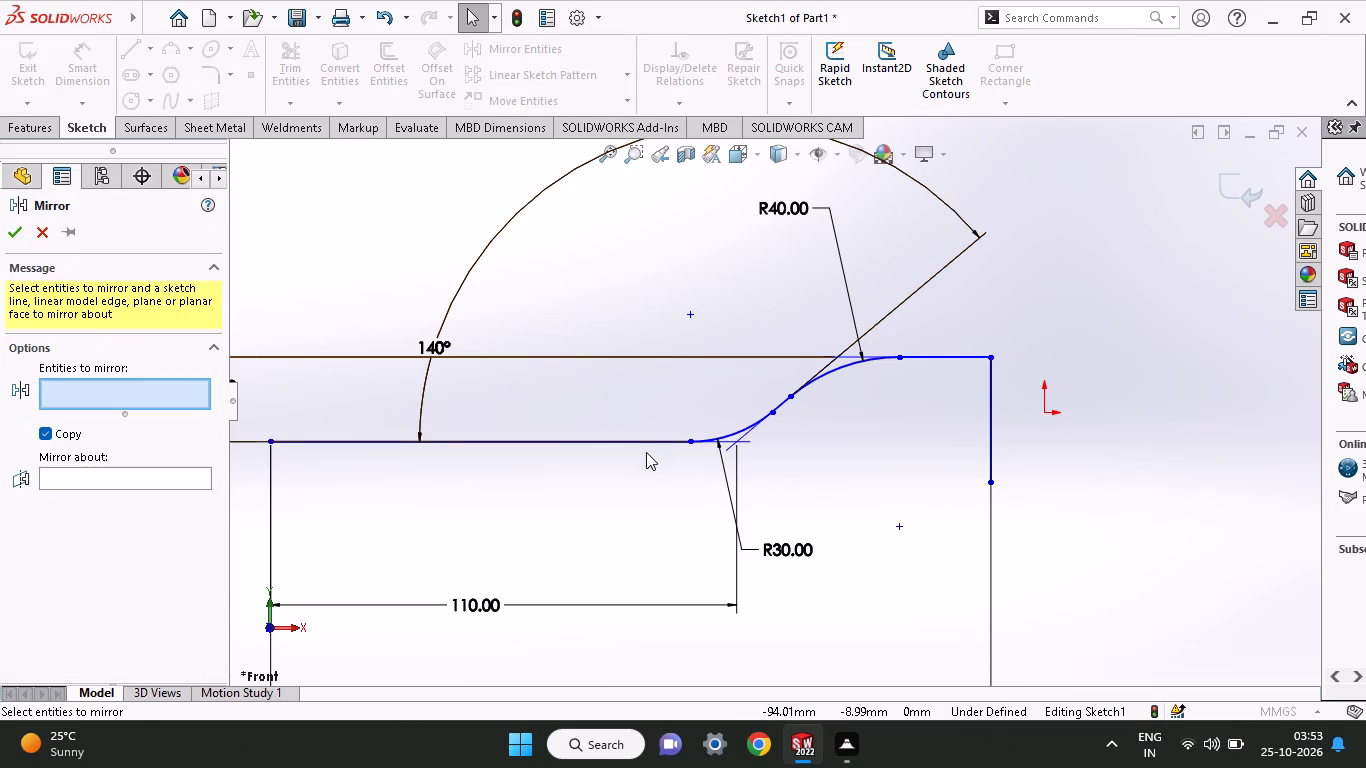
left_click(613, 446)
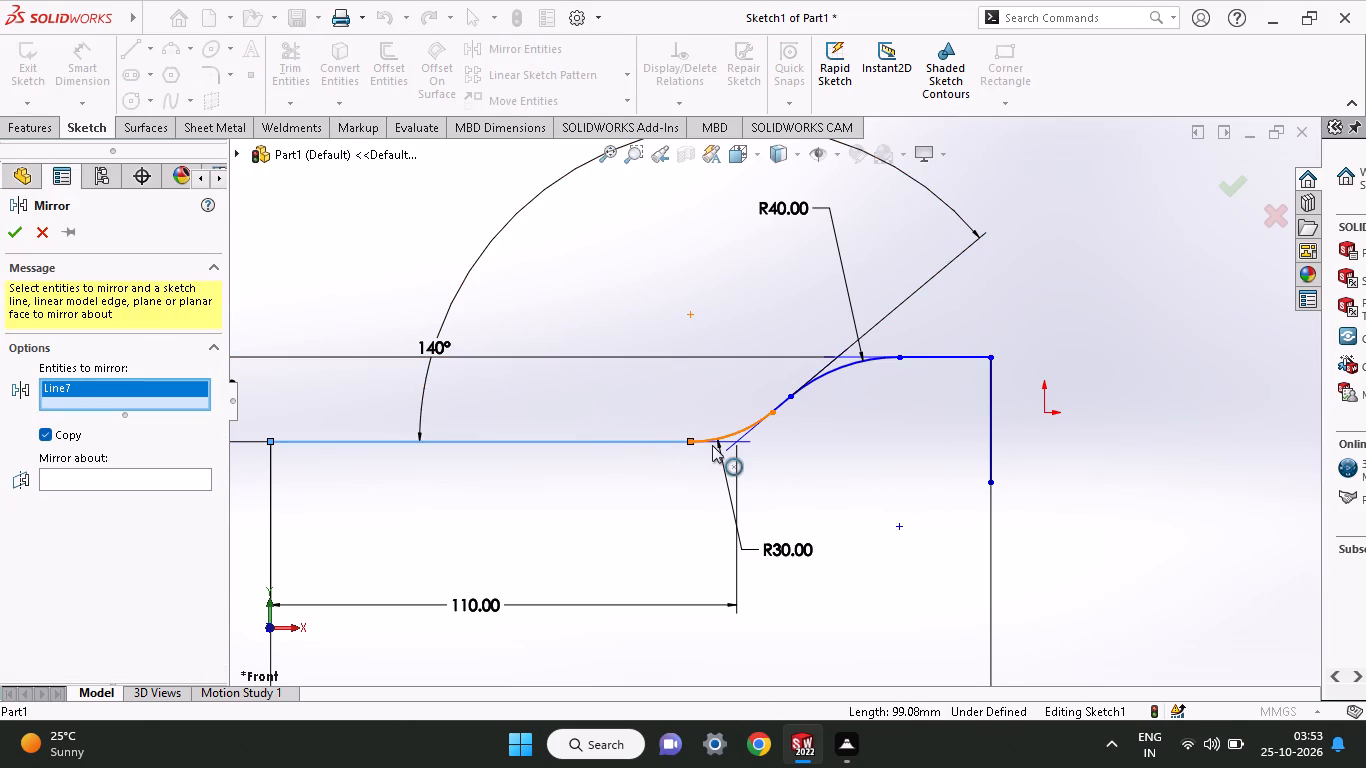
left_click(712, 445)
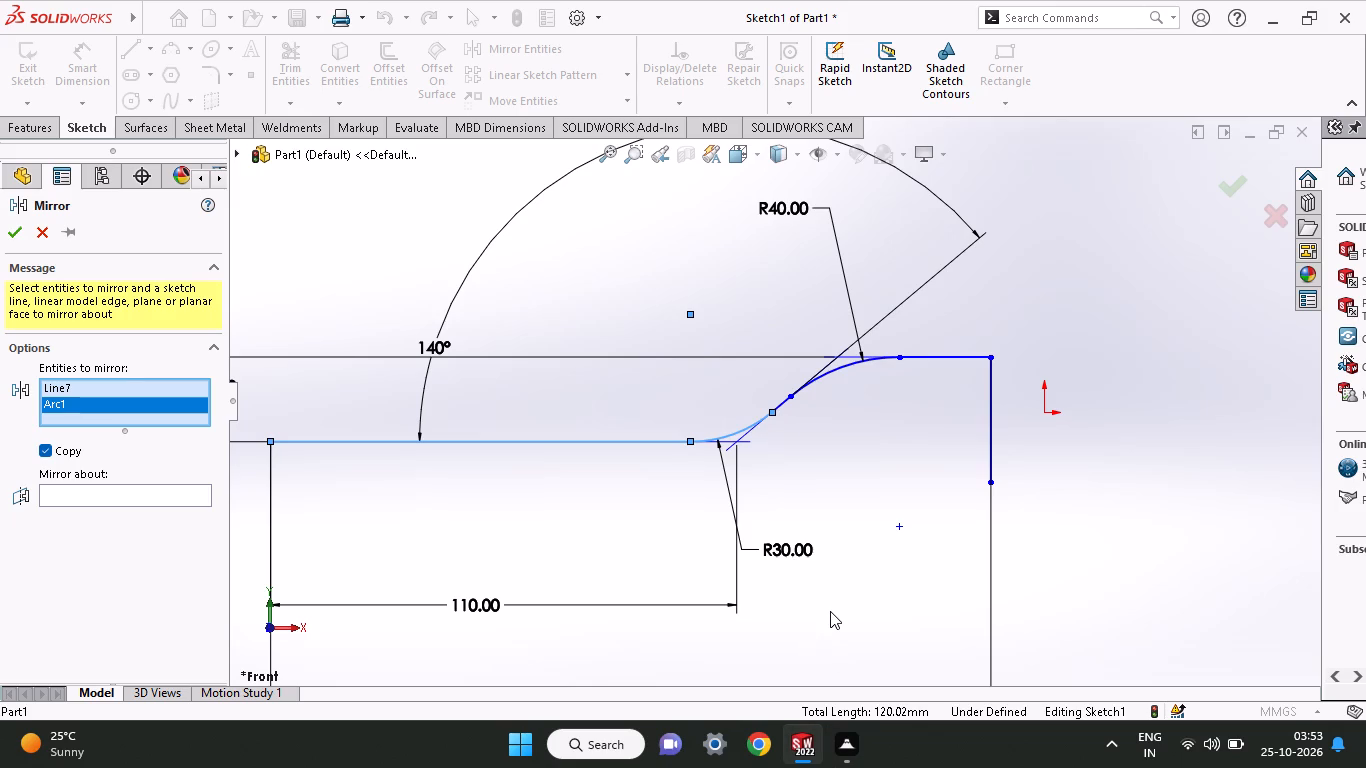
left_click(779, 404)
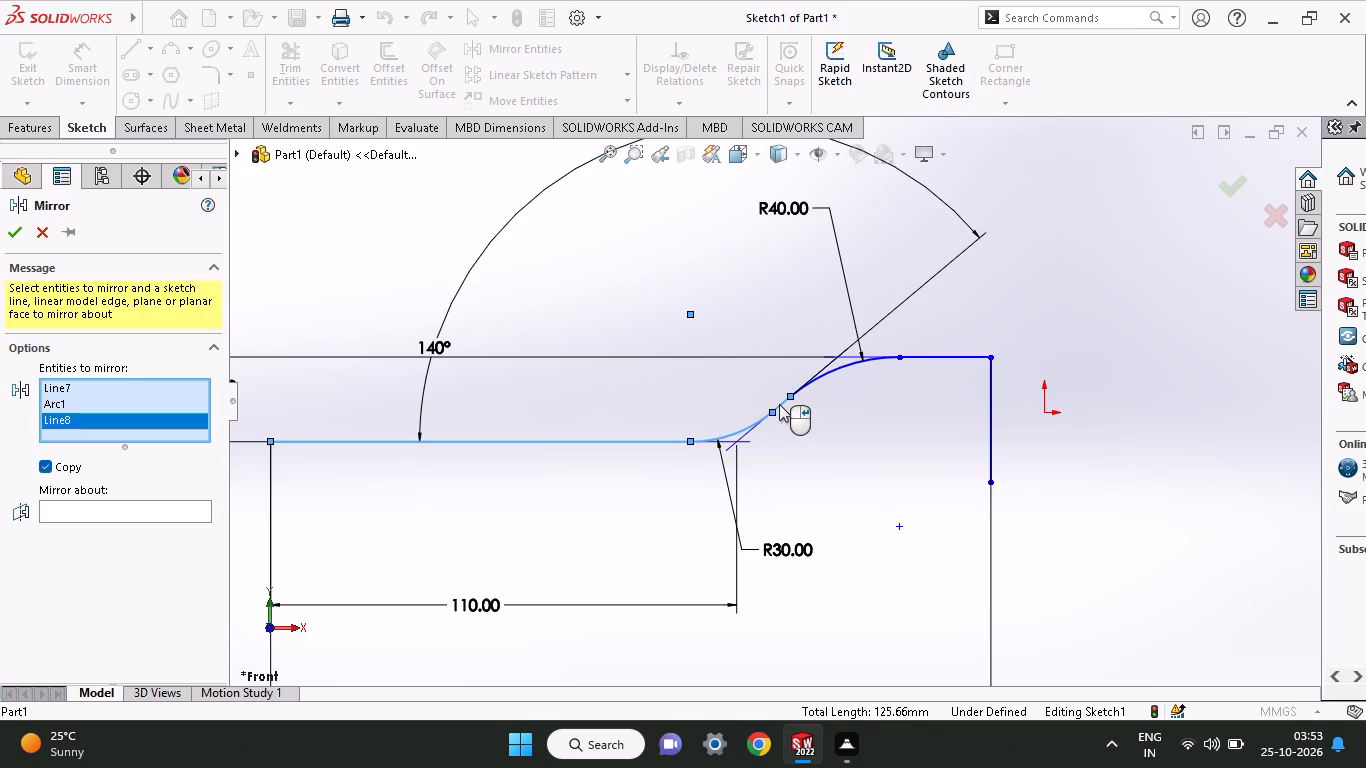
left_click(816, 382)
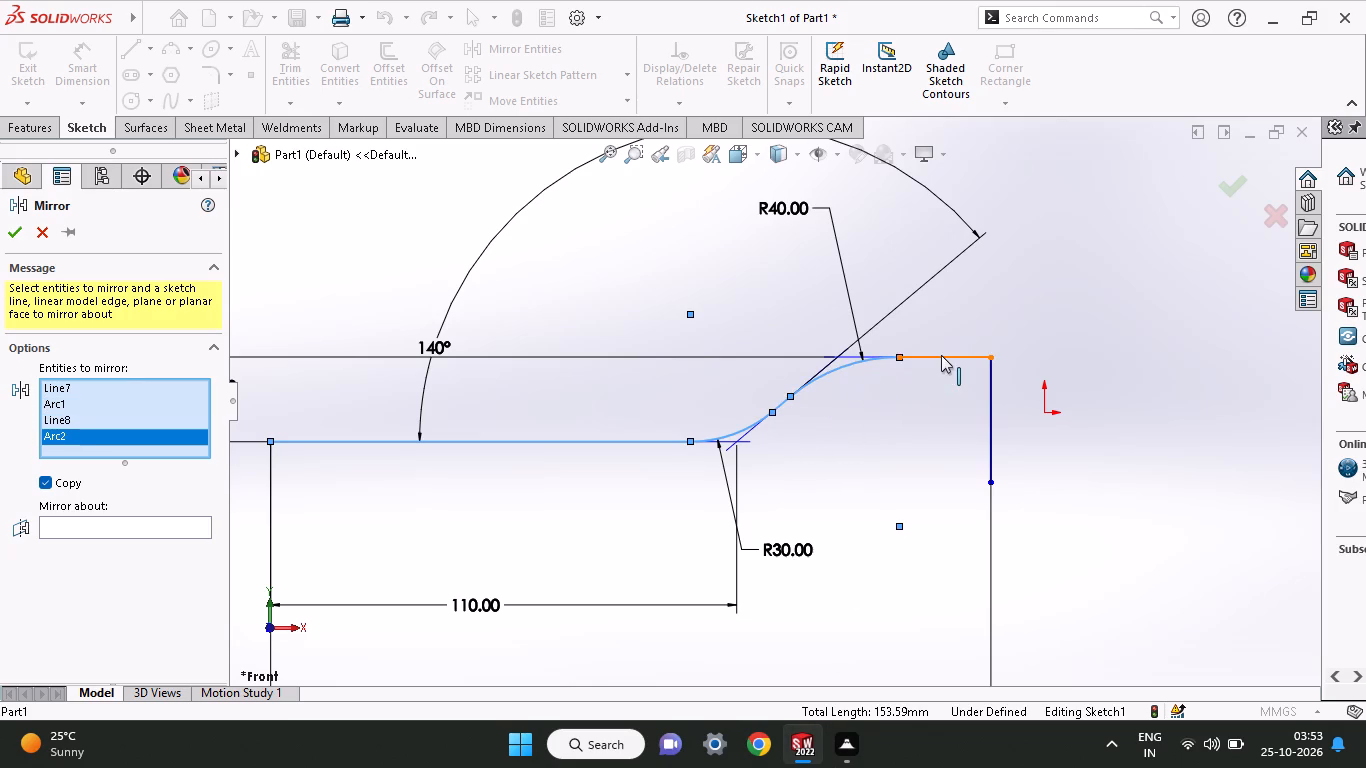
left_click(941, 355)
left_click(69, 535)
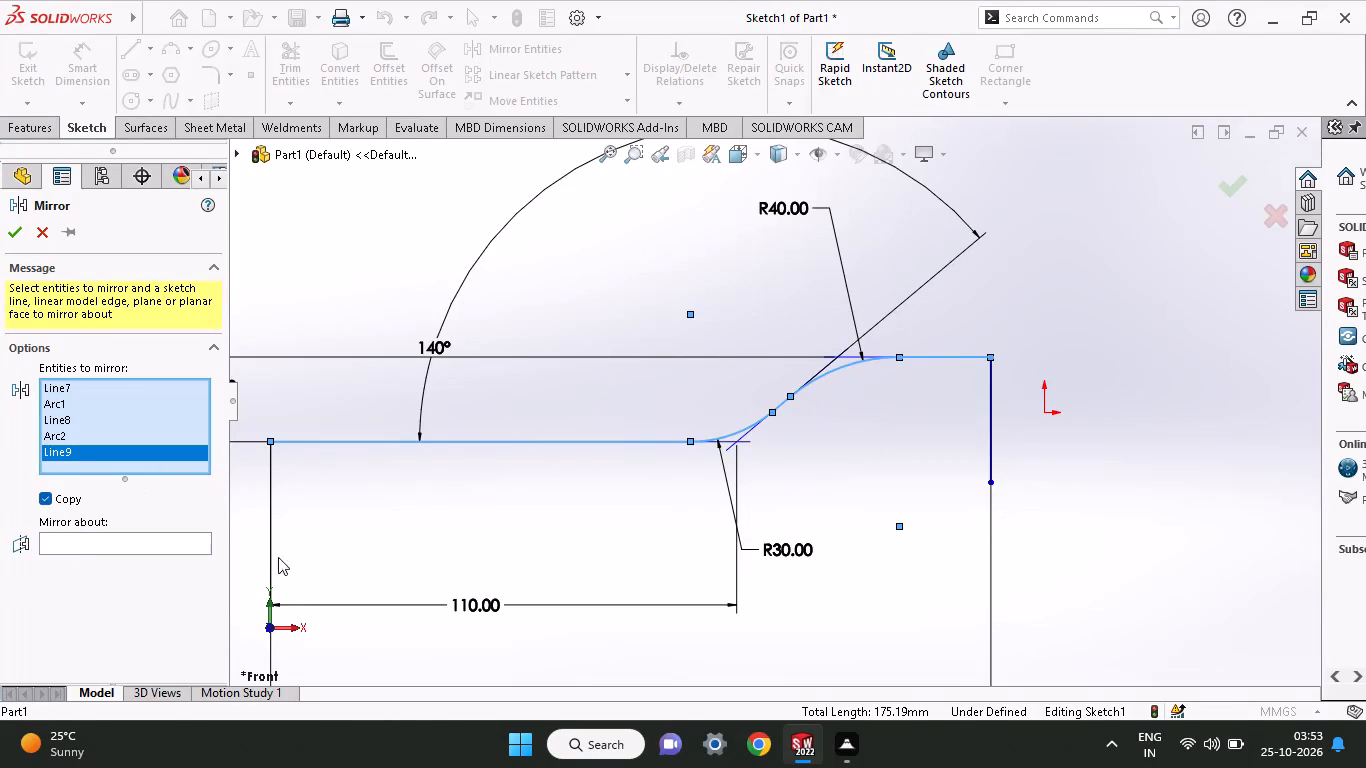
left_click(990, 403)
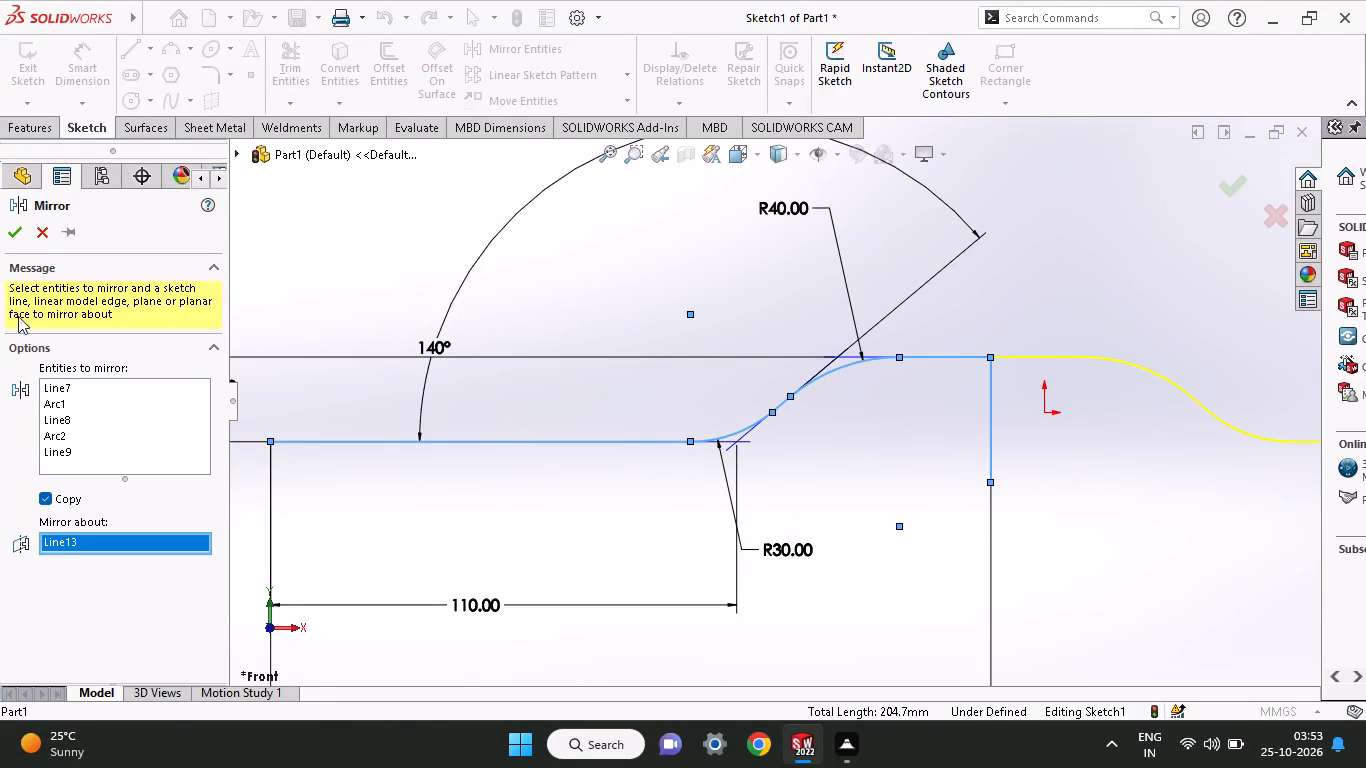
left_click(14, 222)
left_click(11, 222)
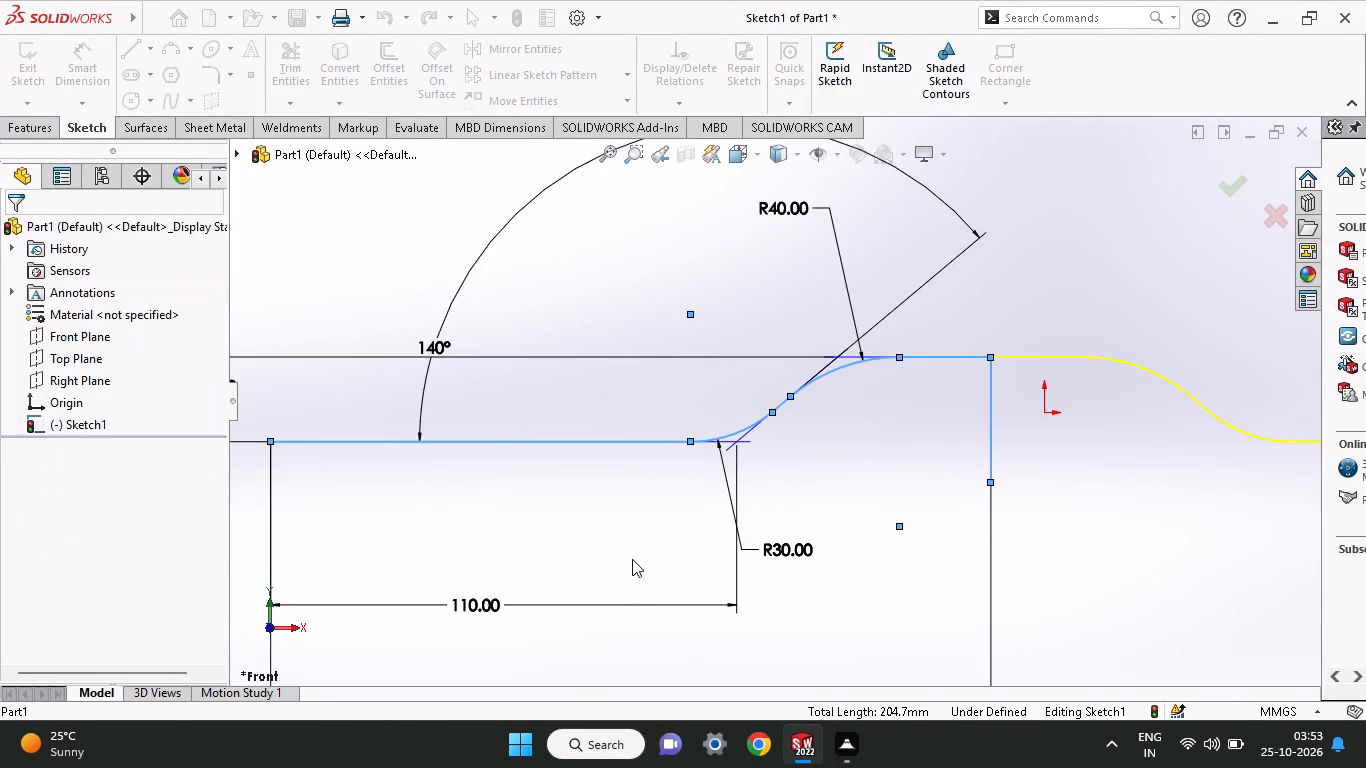
Delete the vertical line used as the mirror axis at the middle of the raised top.
left_click(985, 435)
right_click(985, 435)
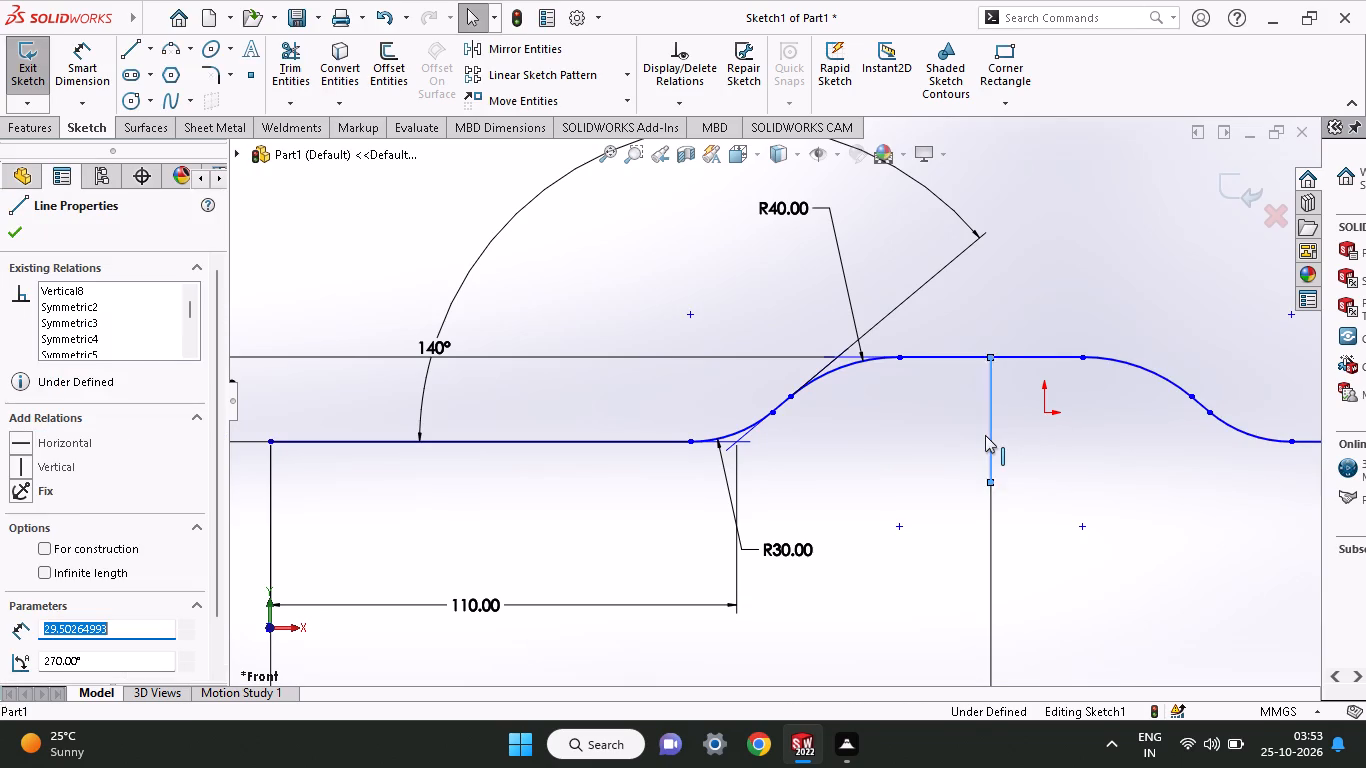
left_click(1000, 669)
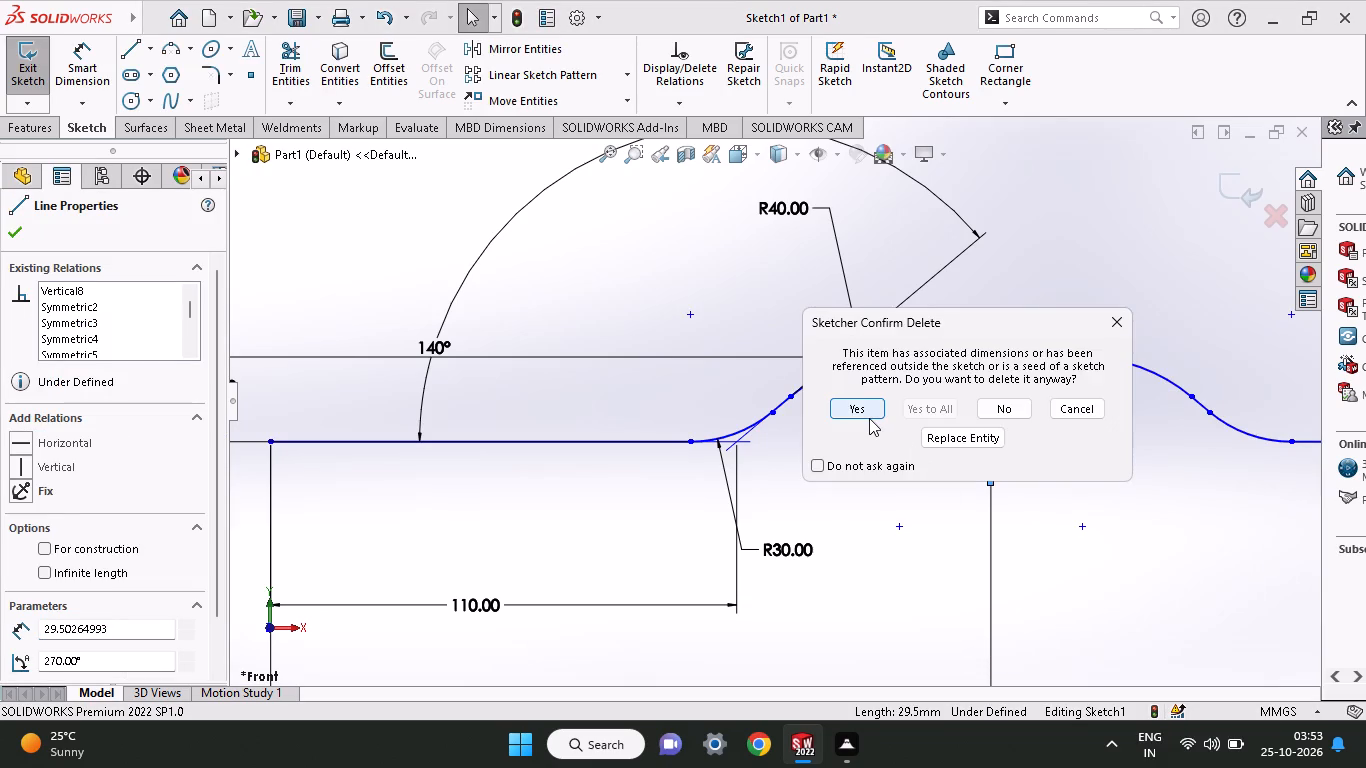
left_click(869, 418)
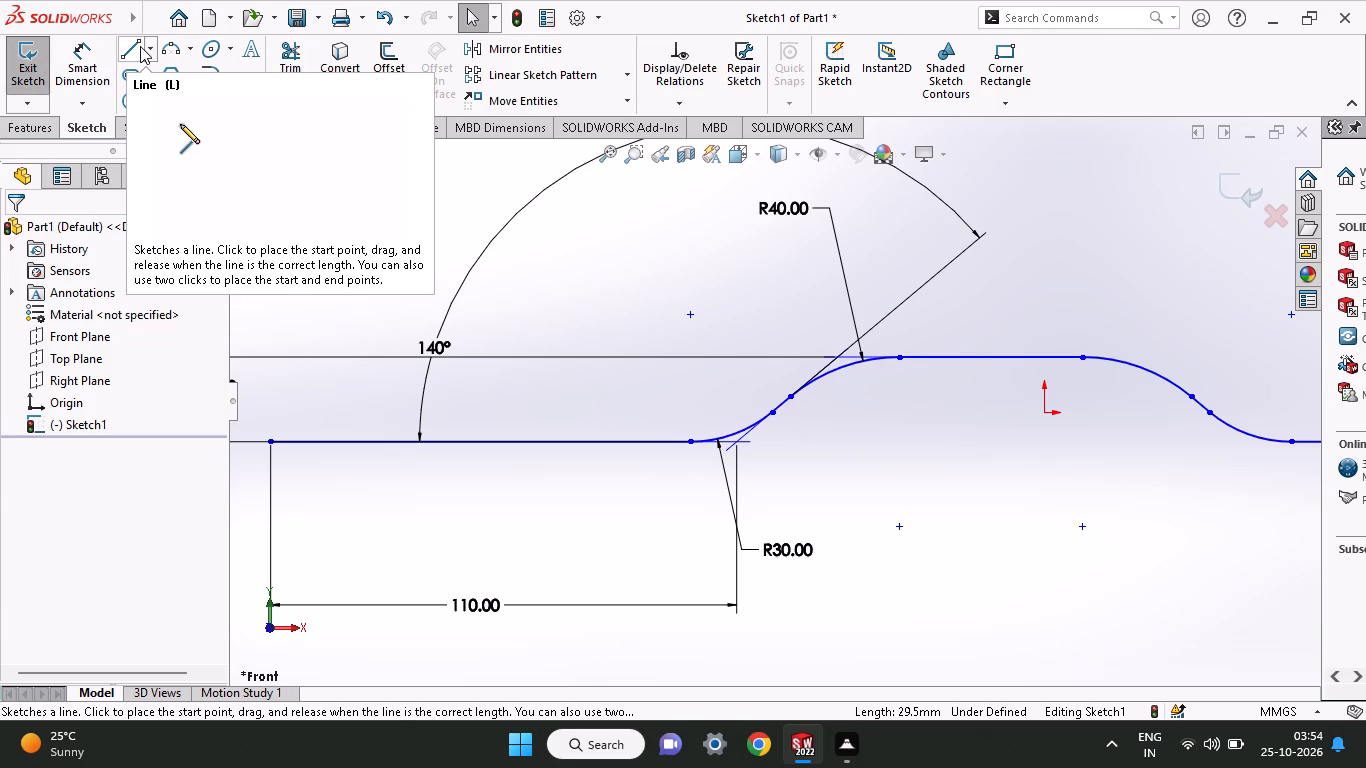
Offset the whole profile chain 2 mm to its lower side, with the offset dimension added.
left_click(401, 66)
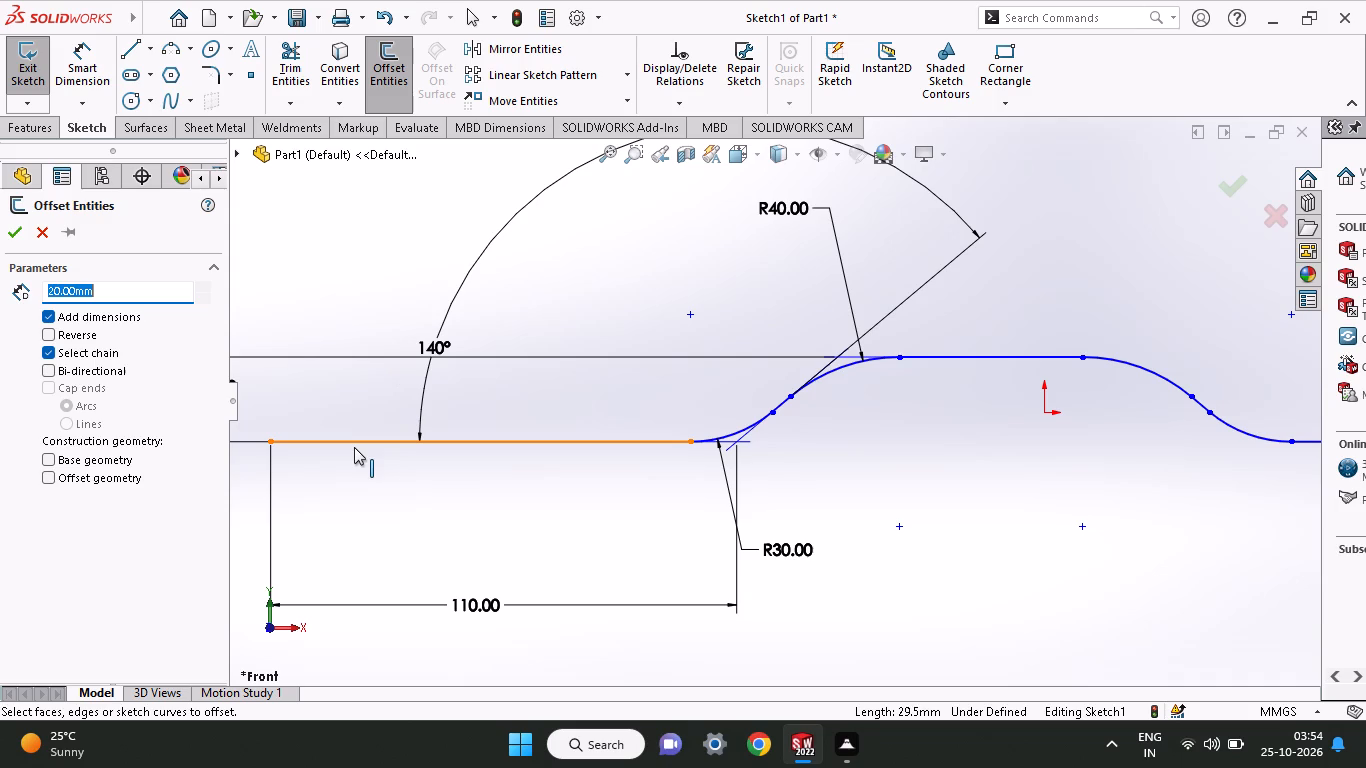
left_click(354, 447)
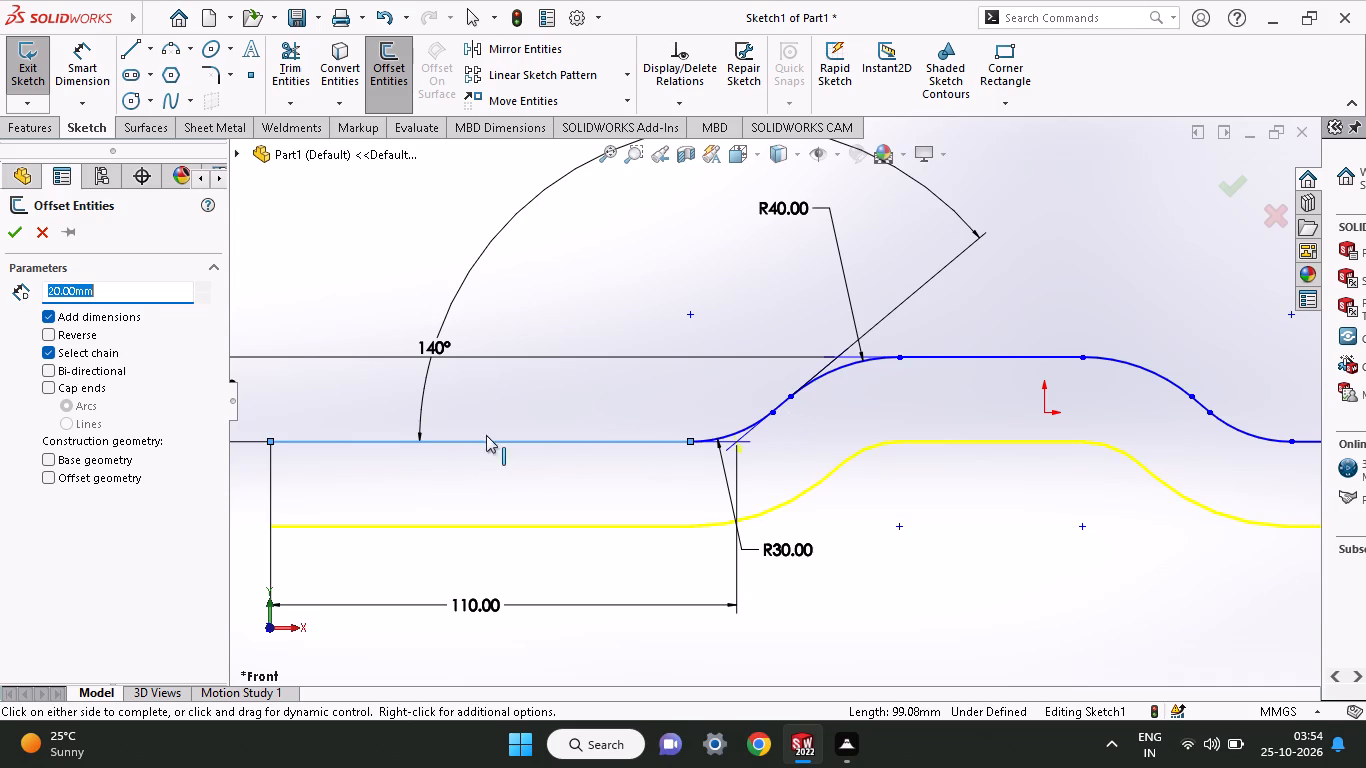
left_click_drag(119, 299, 0, 293)
type("0.50")
key("Return")
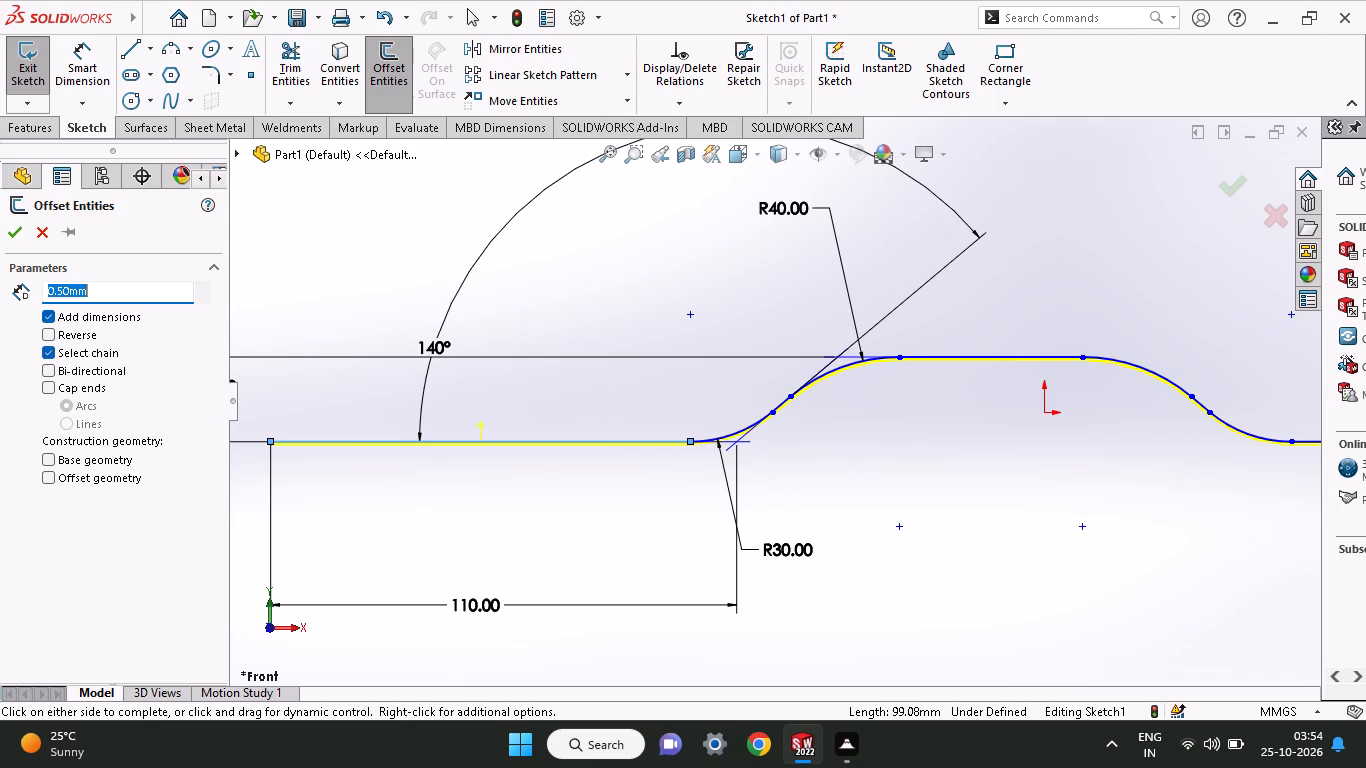
key("2")
key("Return")
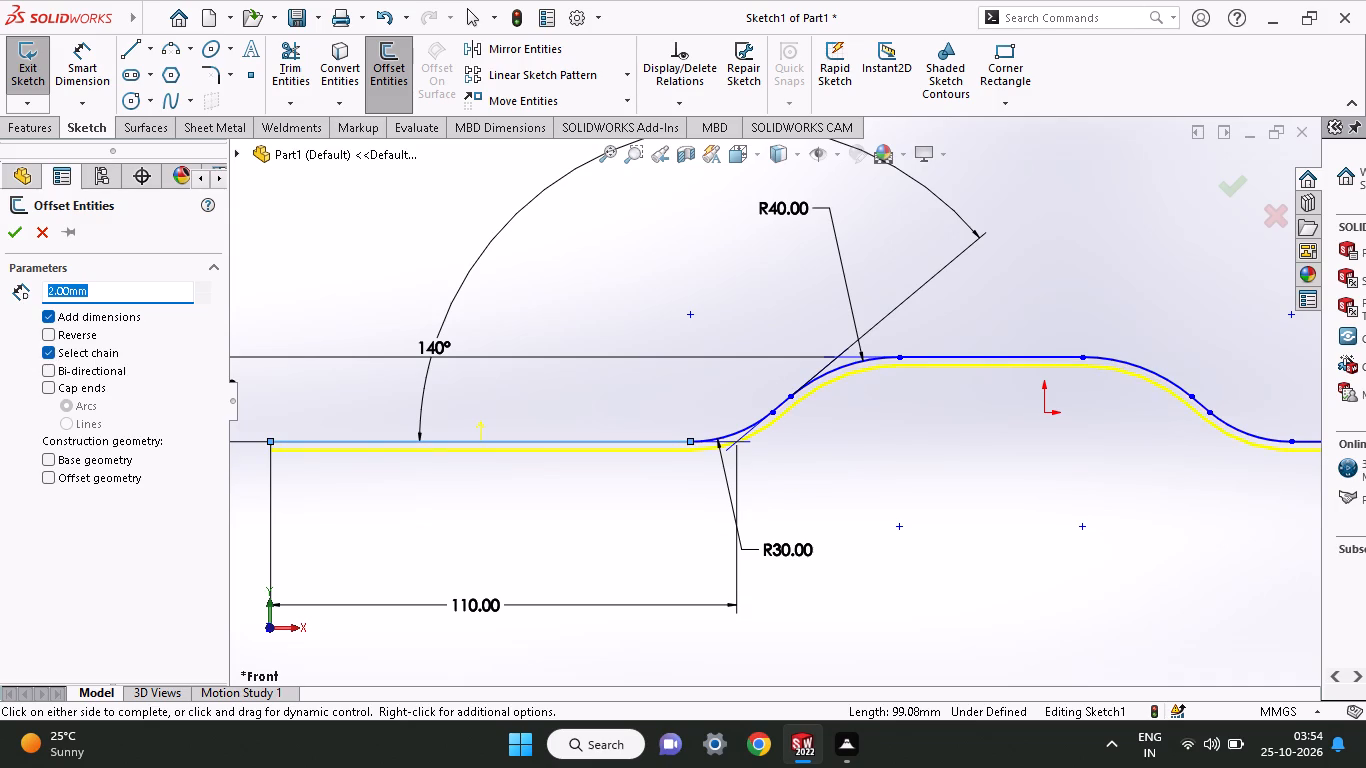
left_click(19, 232)
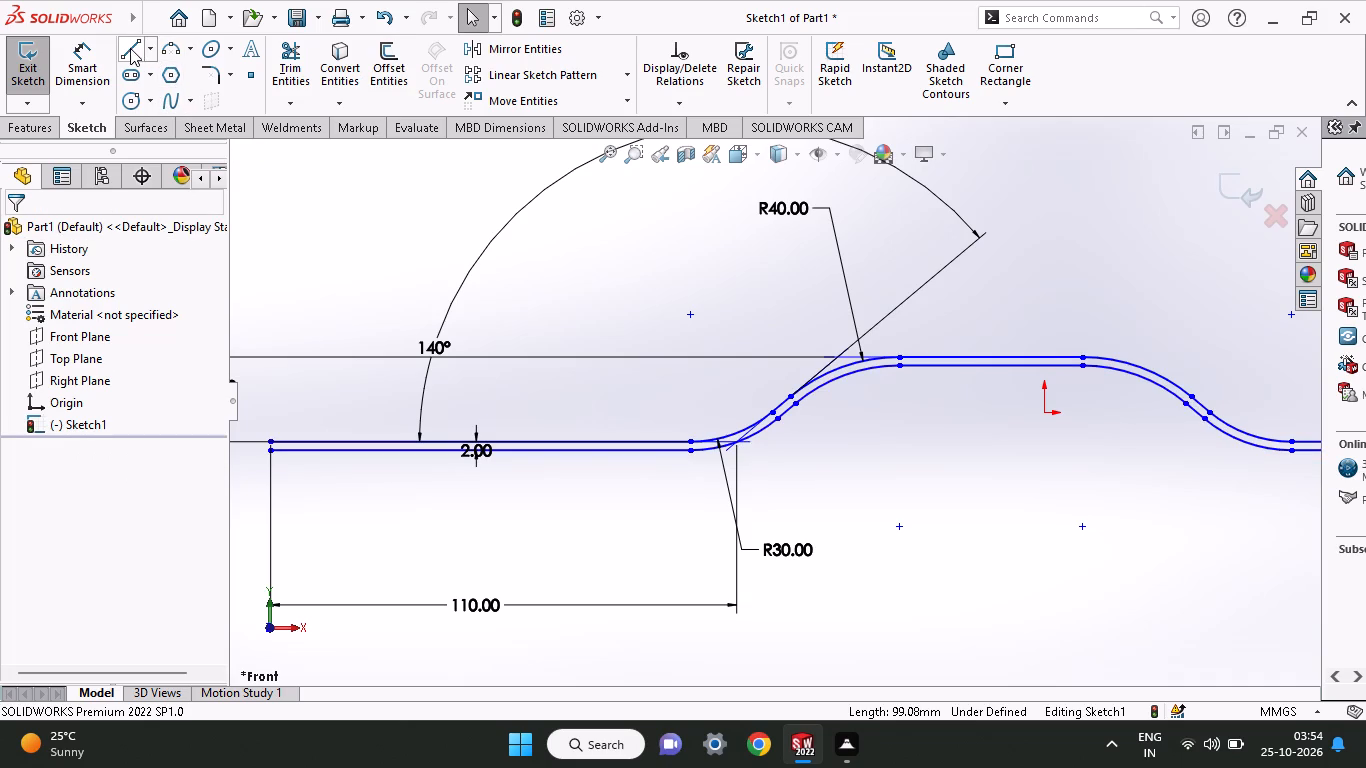
Close the profile's left end with a vertical line joining the endpoints of the original and offset lines.
left_click(130, 48)
left_click(270, 439)
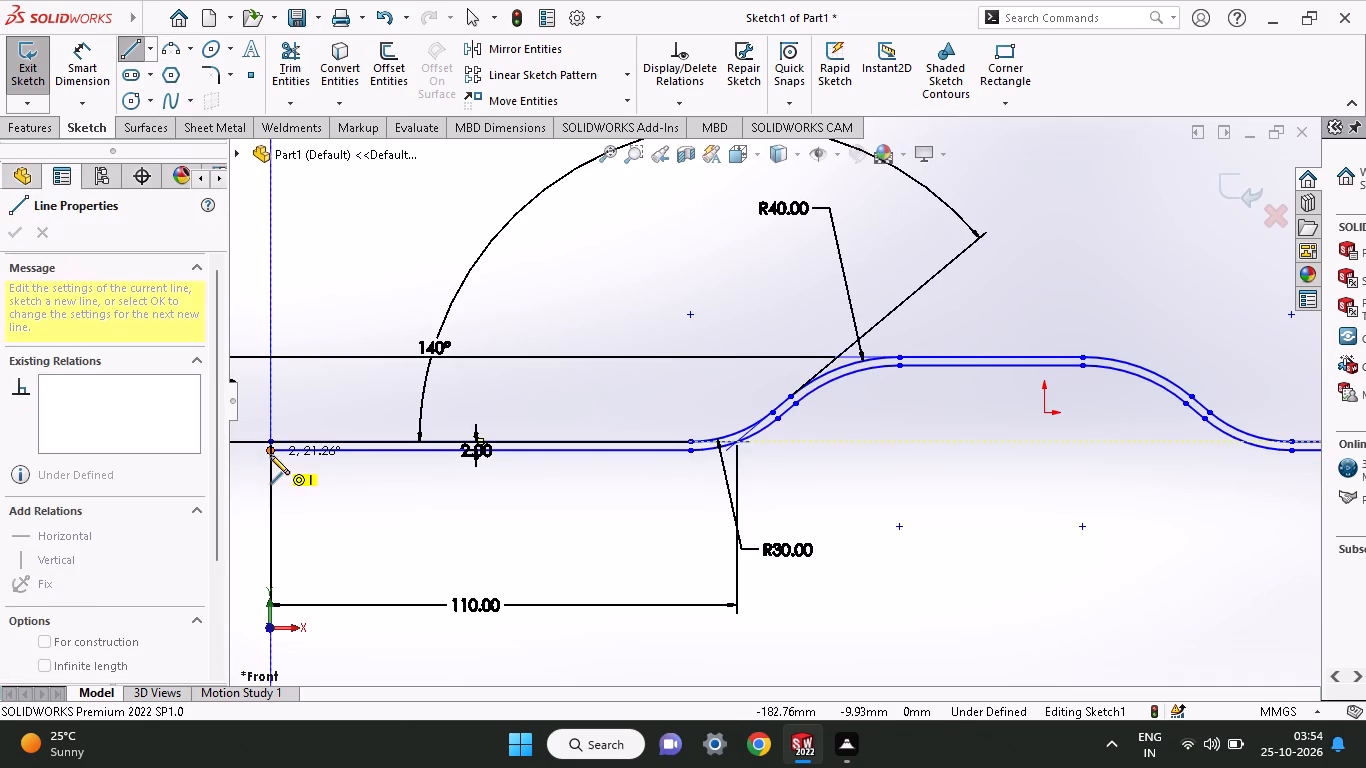
left_click(270, 455)
right_click(284, 396)
left_click(300, 407)
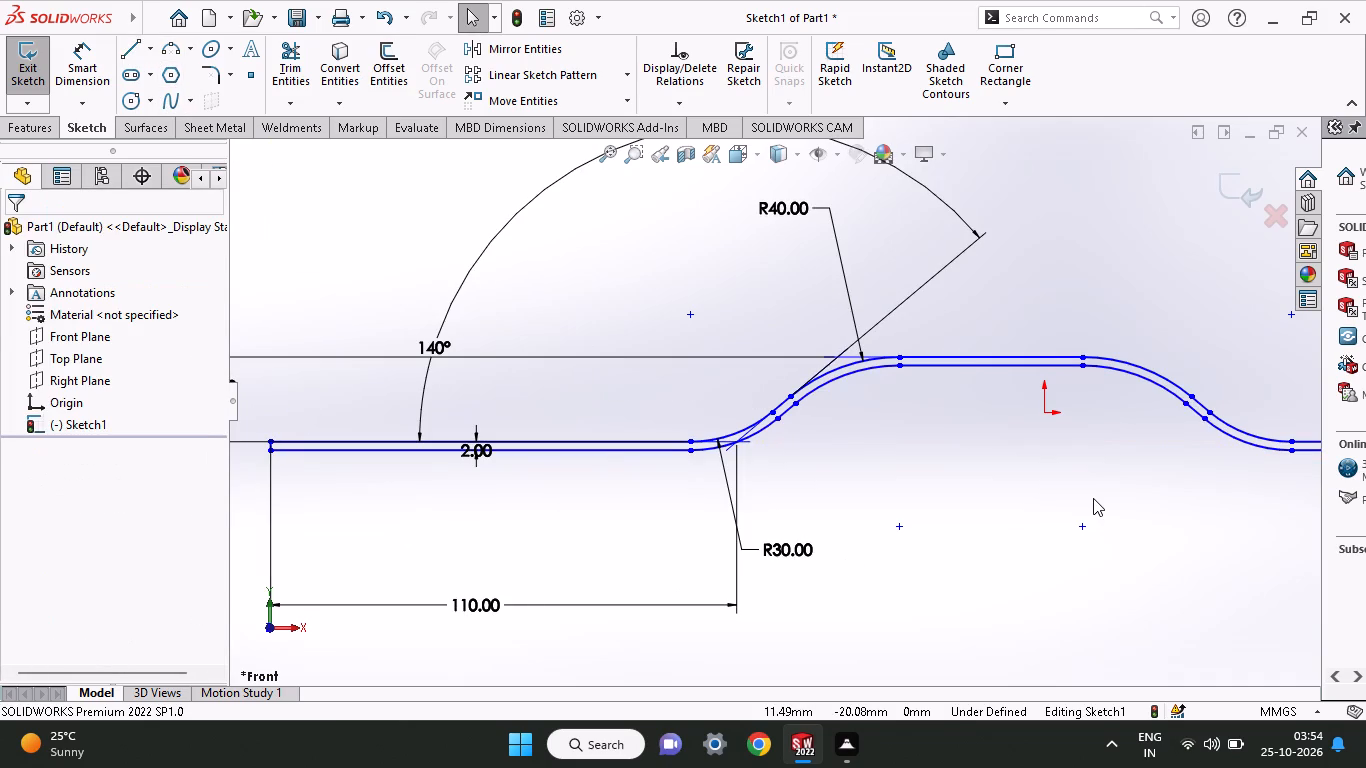
Close the profile's right end with a vertical line joining the endpoints of the original and offset lines.
scroll(1093, 498, "up", 2, "ctrl")
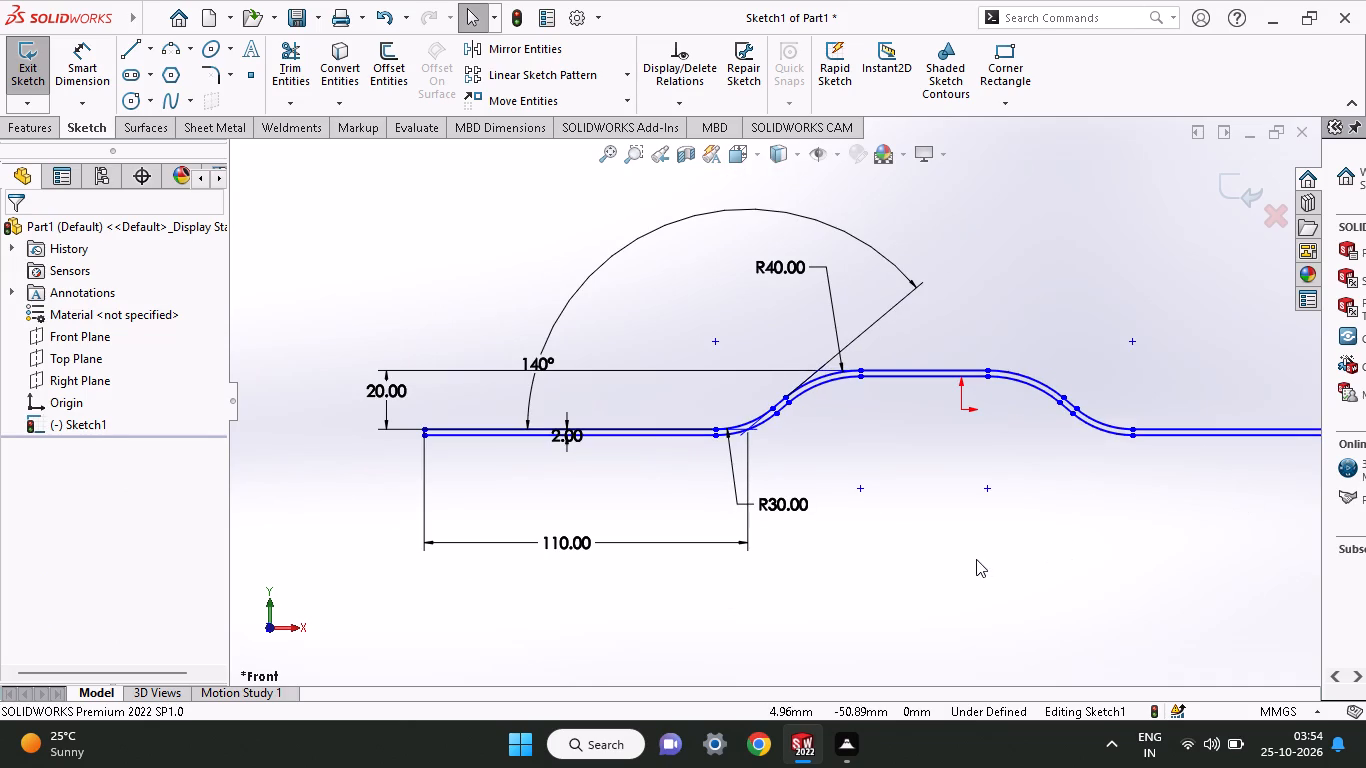
scroll(970, 460, "up", 3, "ctrl")
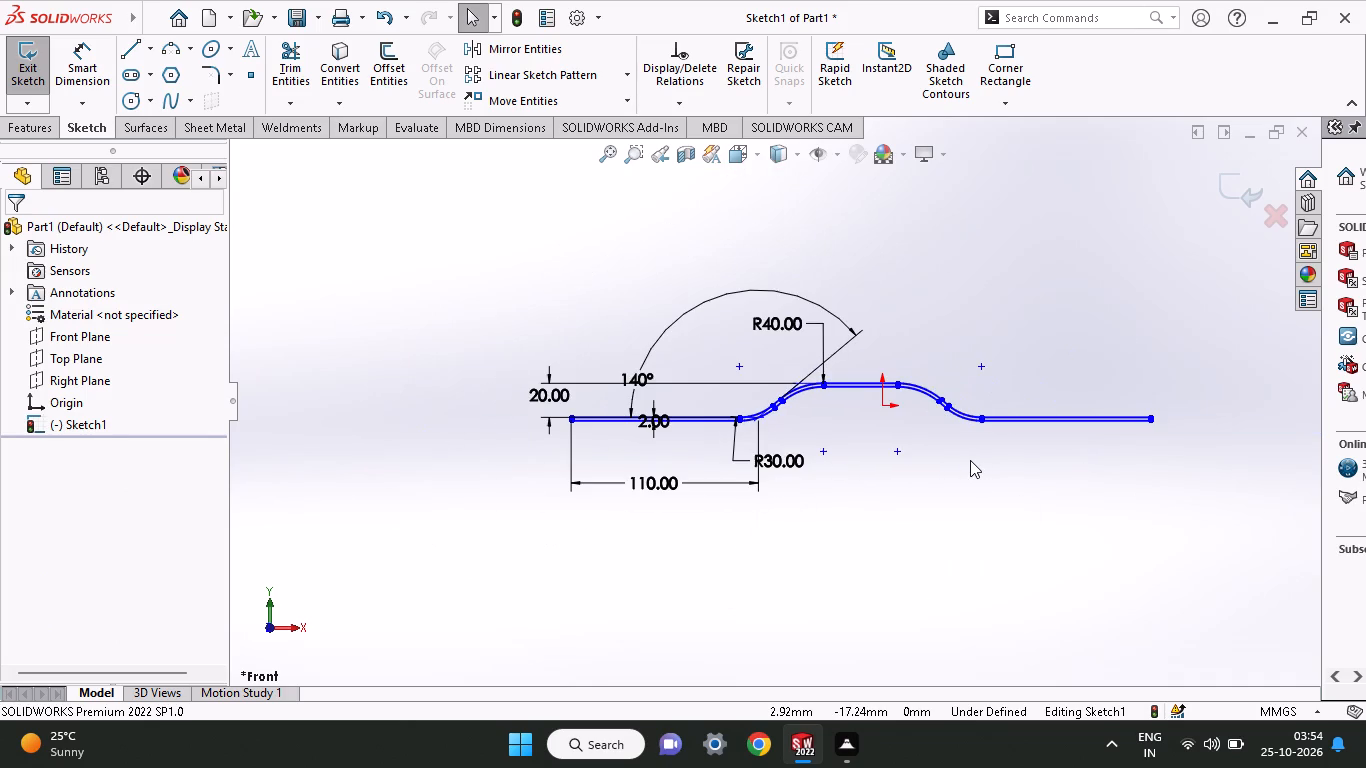
scroll(970, 460, "up", 3, "ctrl")
scroll(1015, 410, "down", 4, "ctrl")
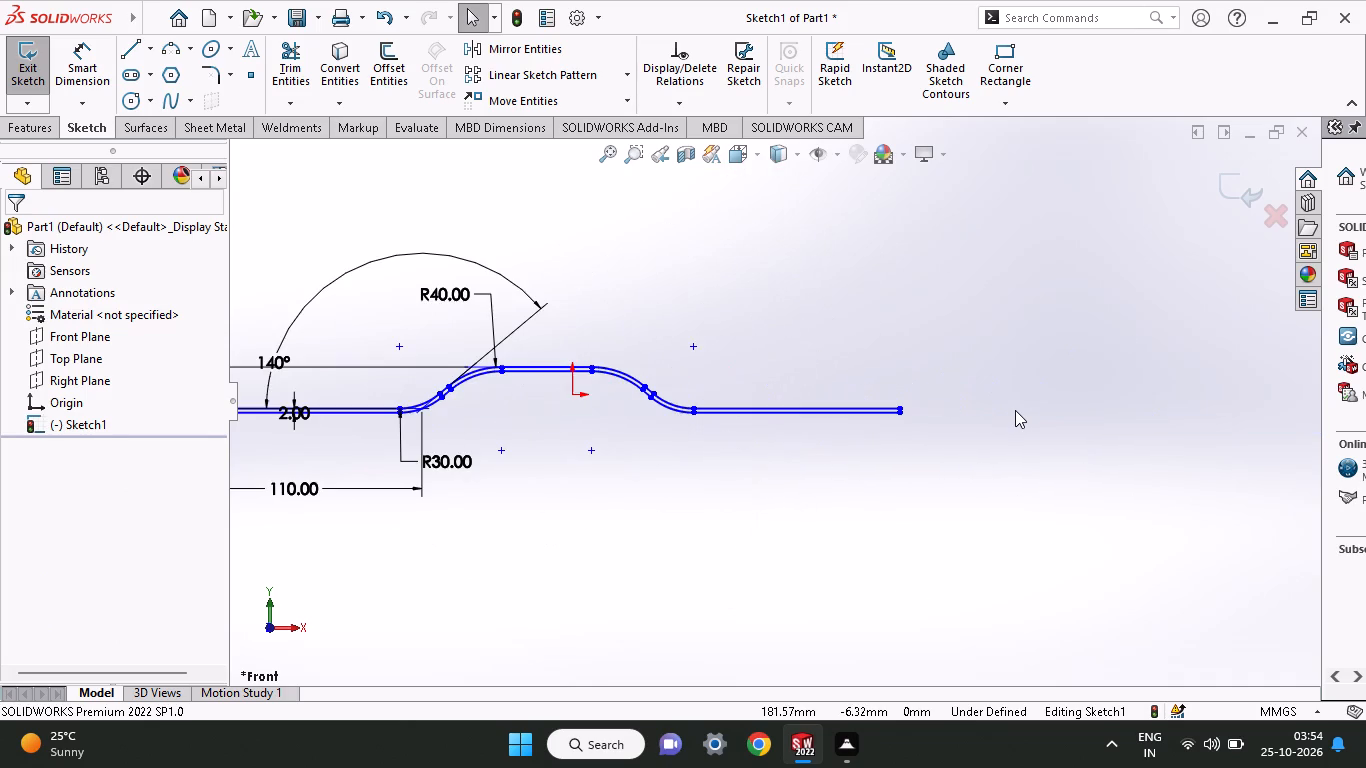
scroll(914, 402, "down", 6, "ctrl")
scroll(713, 483, "down", 3, "ctrl")
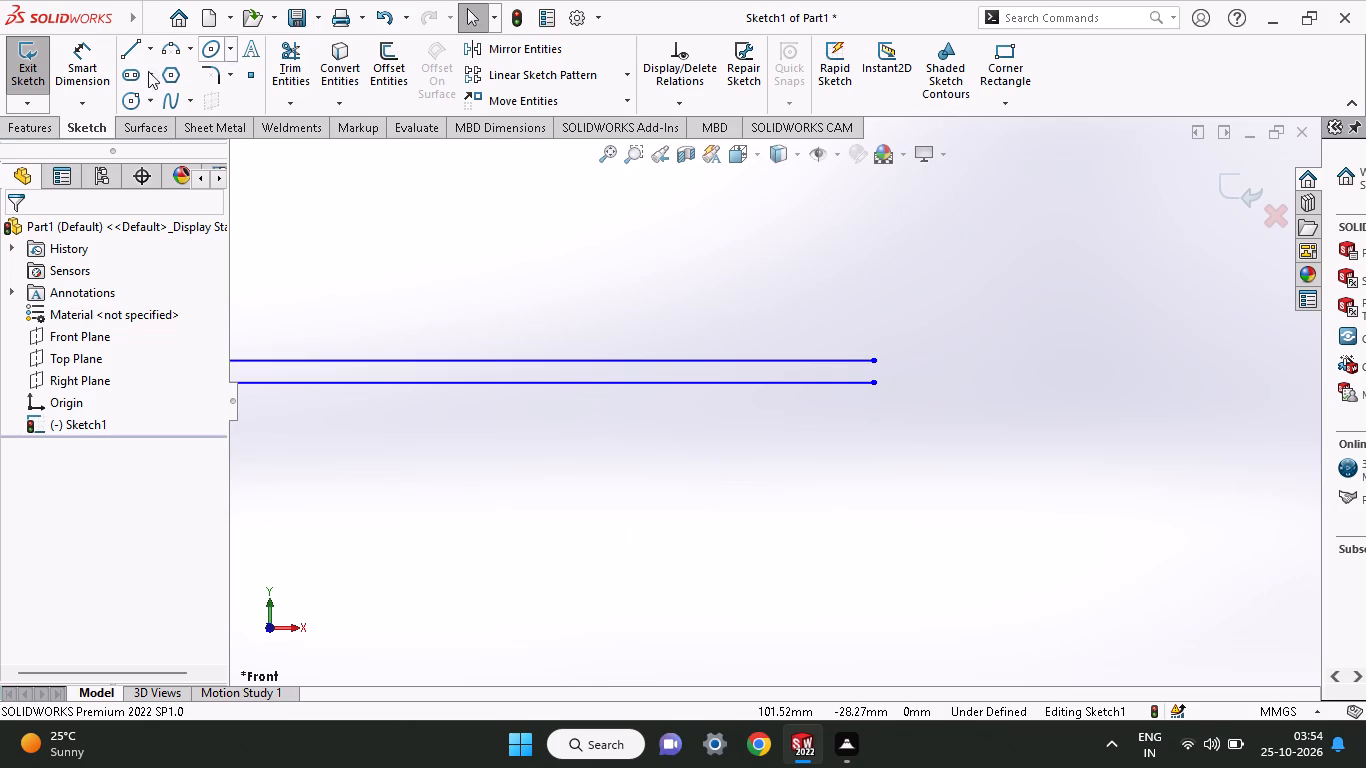
left_click(130, 51)
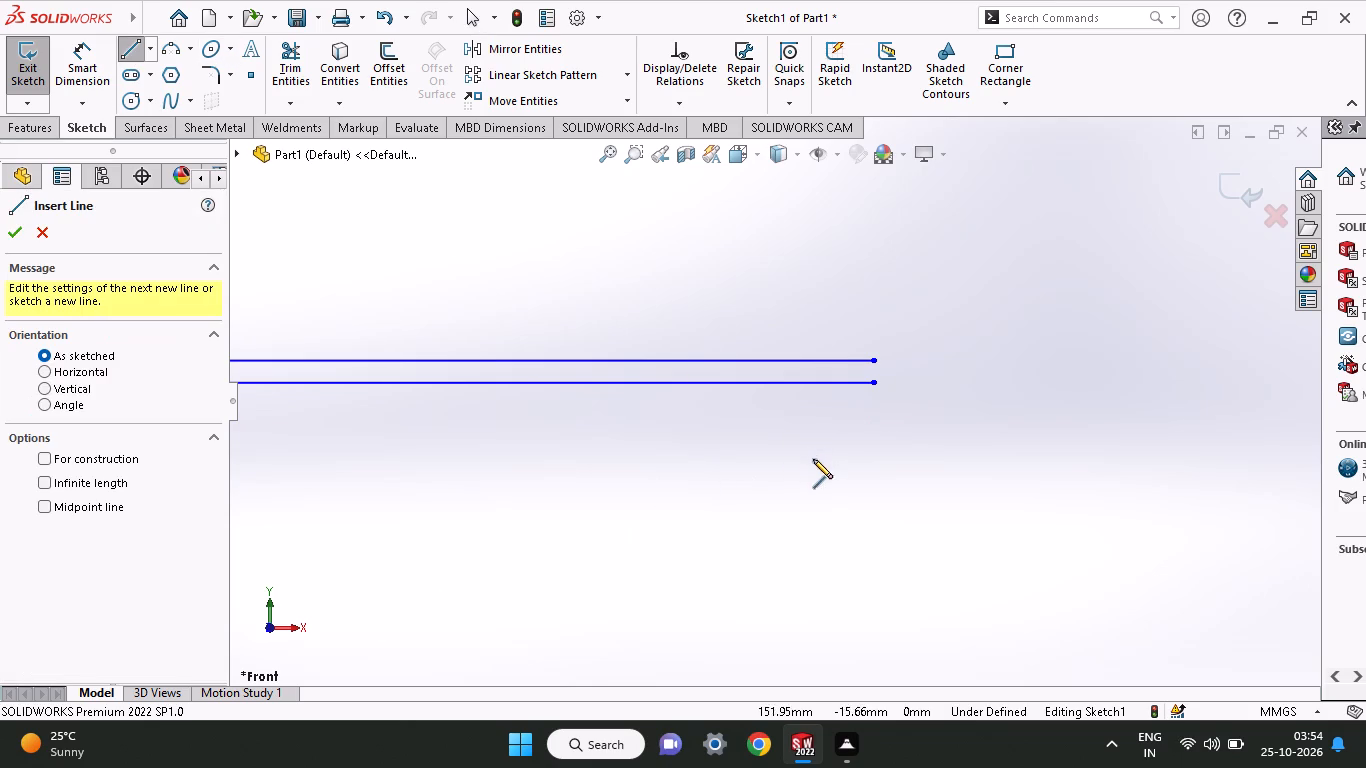
left_click(870, 366)
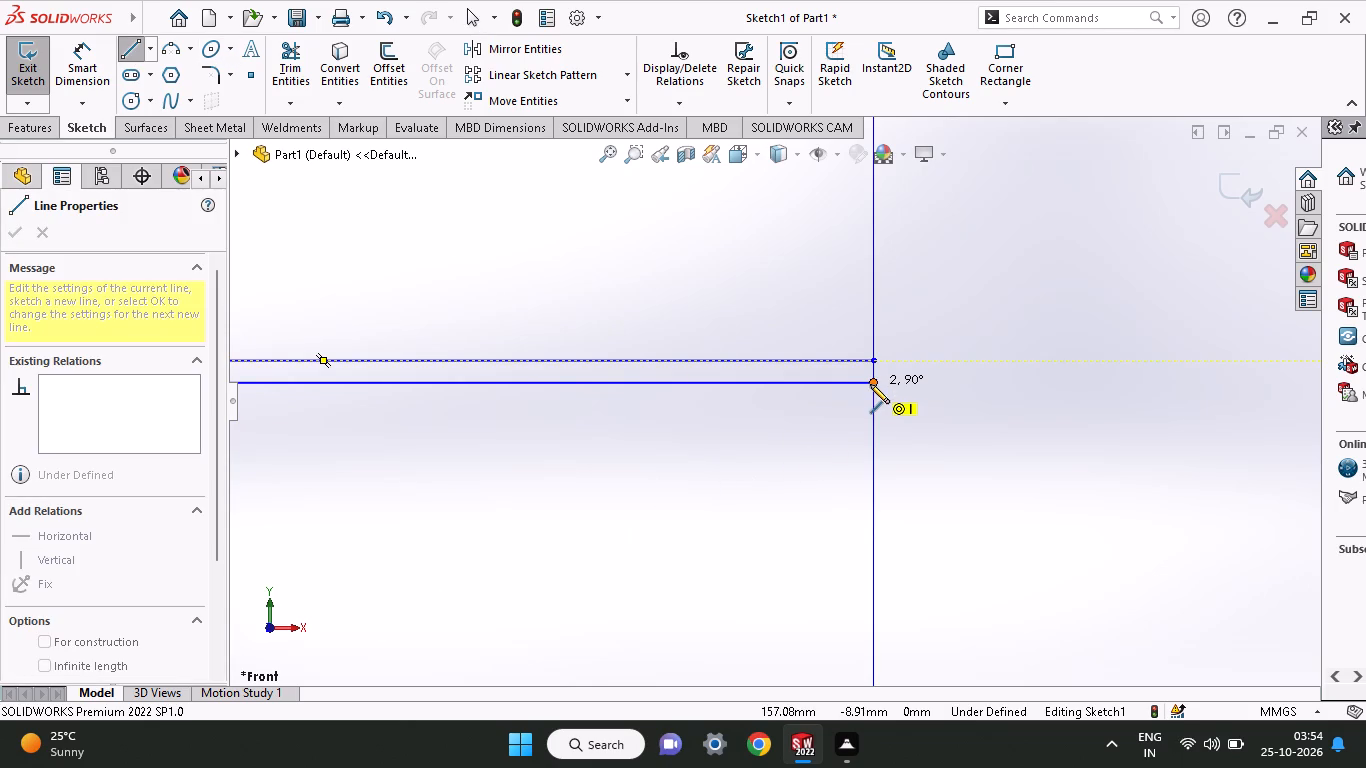
left_click(870, 384)
right_click(844, 429)
left_click(858, 436)
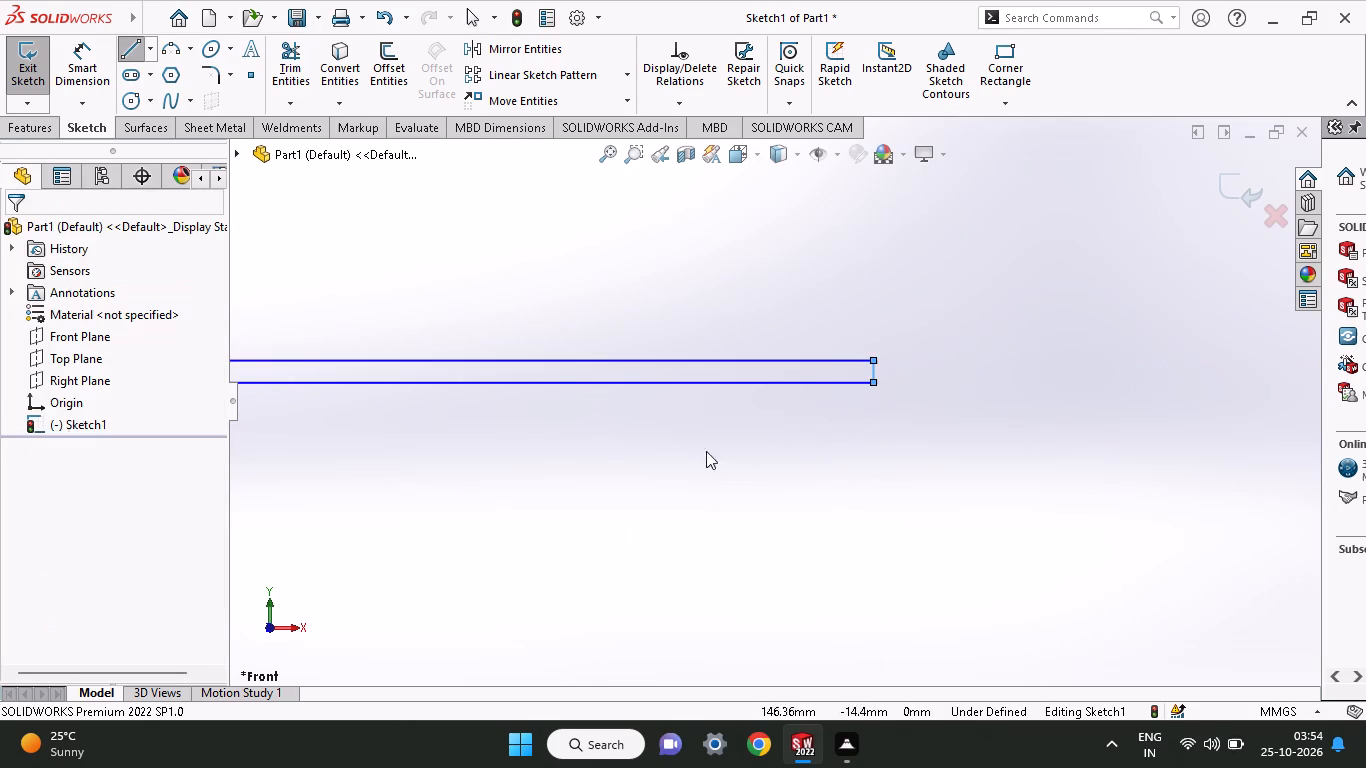
Create a sheet metal base flange from the closed profile with a value of 100 mm, leaving K-Factor at 0.5.
left_click(37, 134)
left_click(192, 130)
left_click(46, 86)
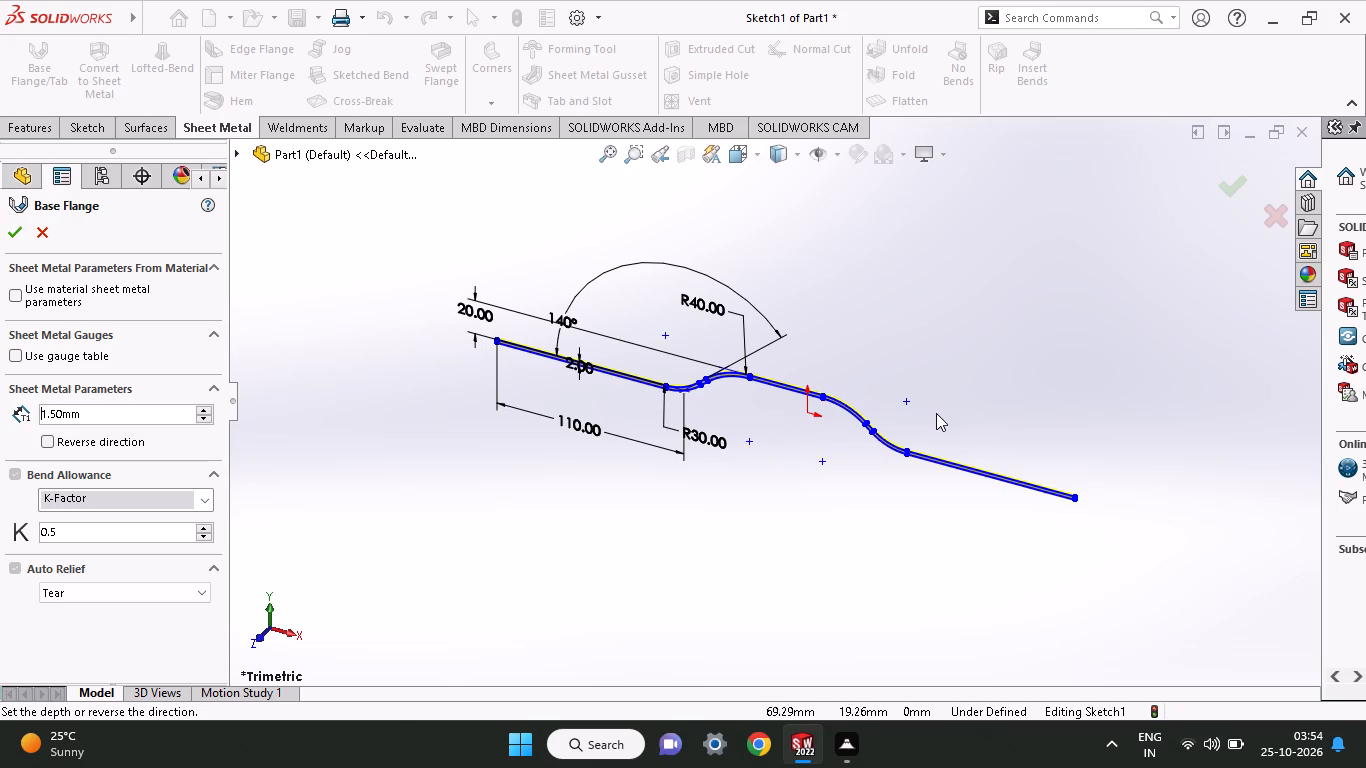
scroll(937, 413, "down", 10, "ctrl")
scroll(937, 413, "right", 1)
scroll(937, 413, "left", 1)
scroll(937, 413, "right", 1)
scroll(937, 413, "left", 1)
scroll(937, 413, "up", 3, "ctrl")
scroll(653, 673, "up", 3, "ctrl")
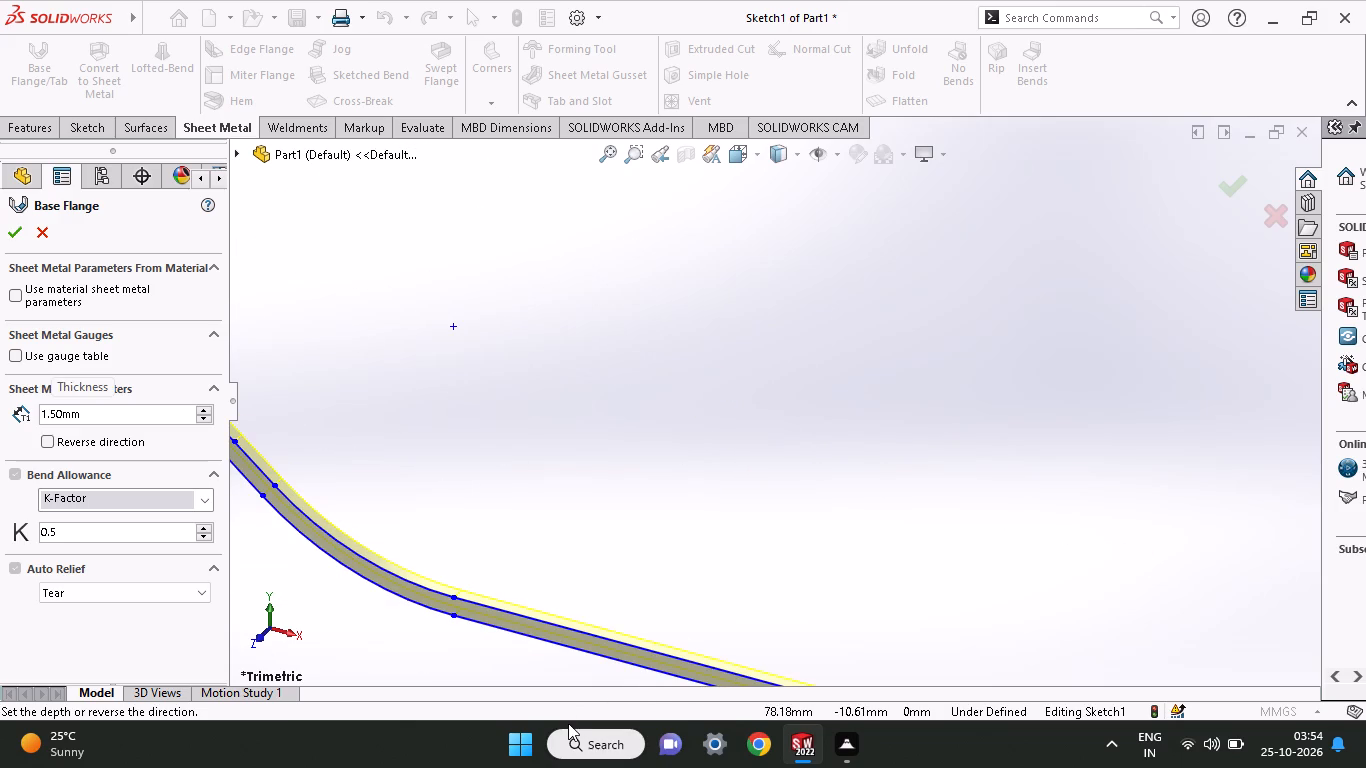
scroll(566, 598, "up", 4, "ctrl")
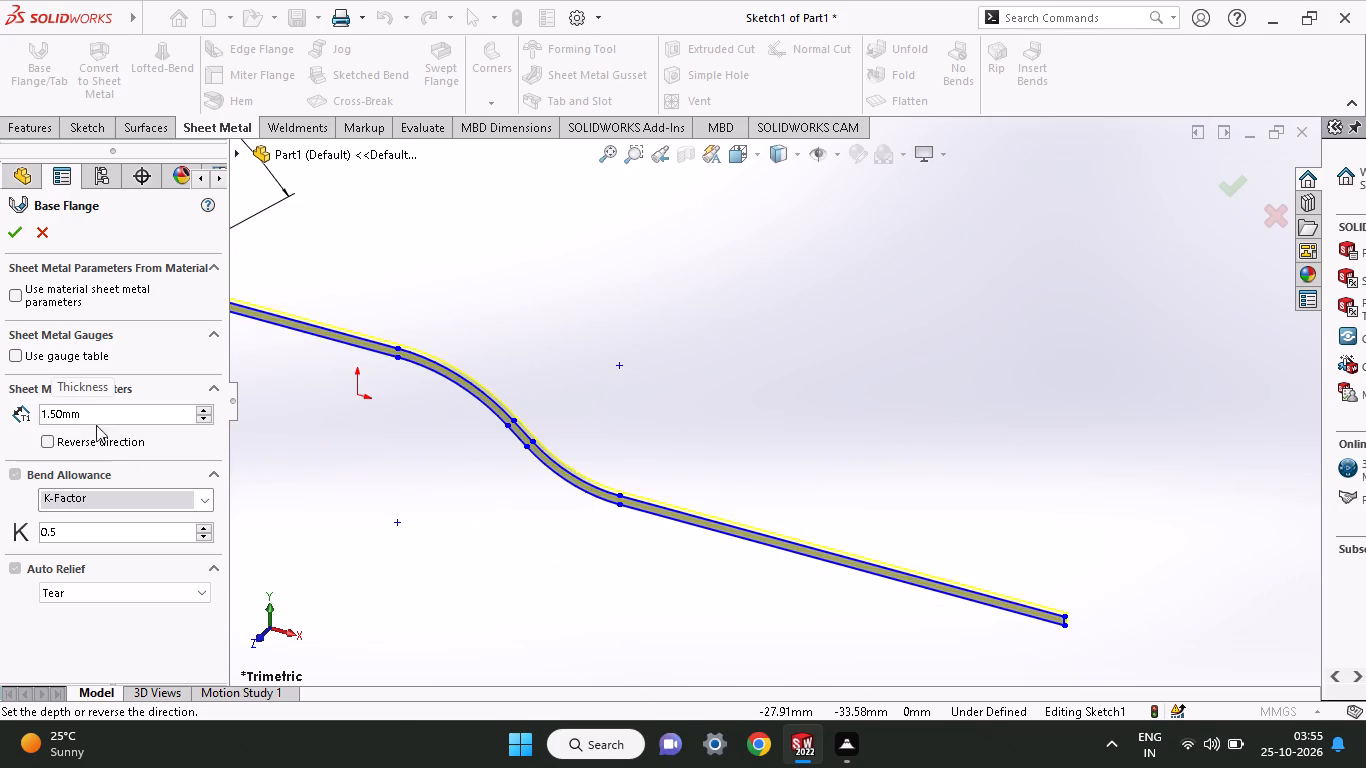
left_click_drag(99, 422, 0, 423)
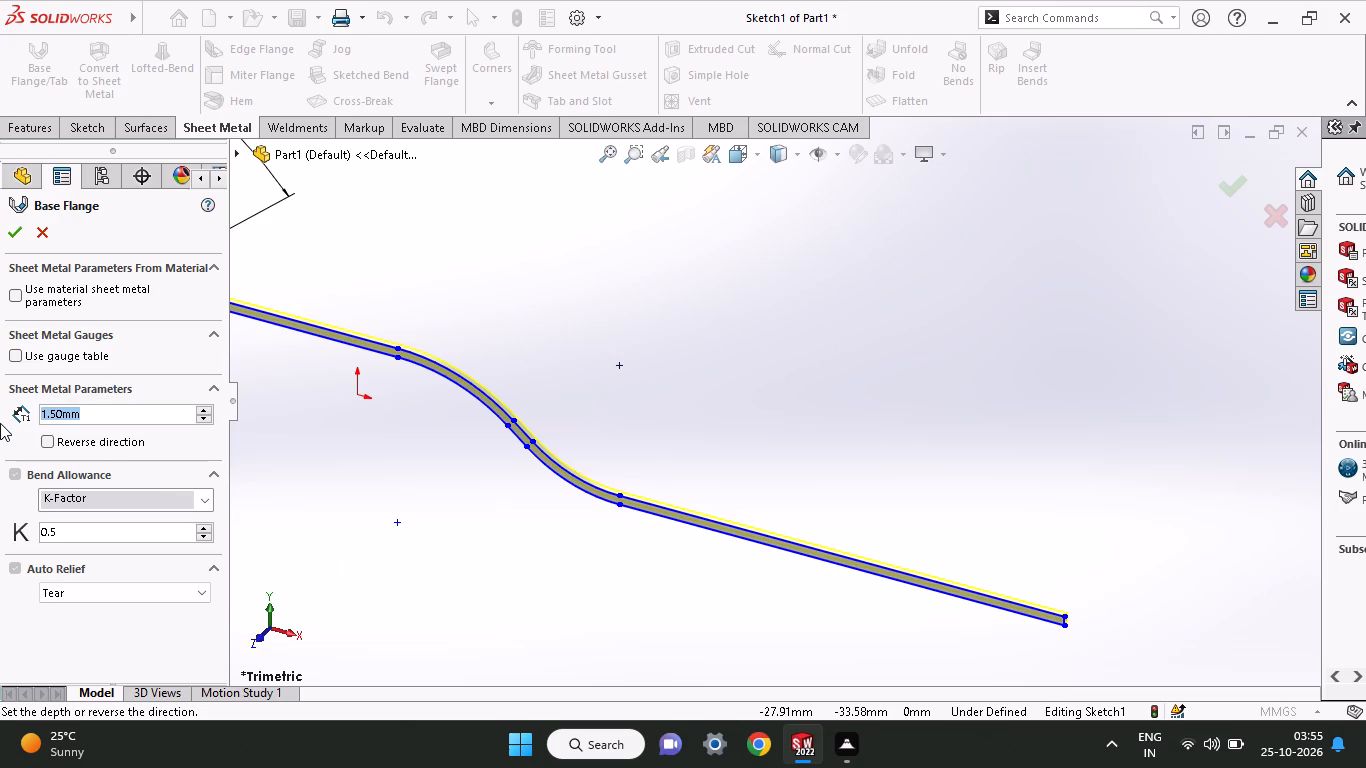
type("100")
key("Return")
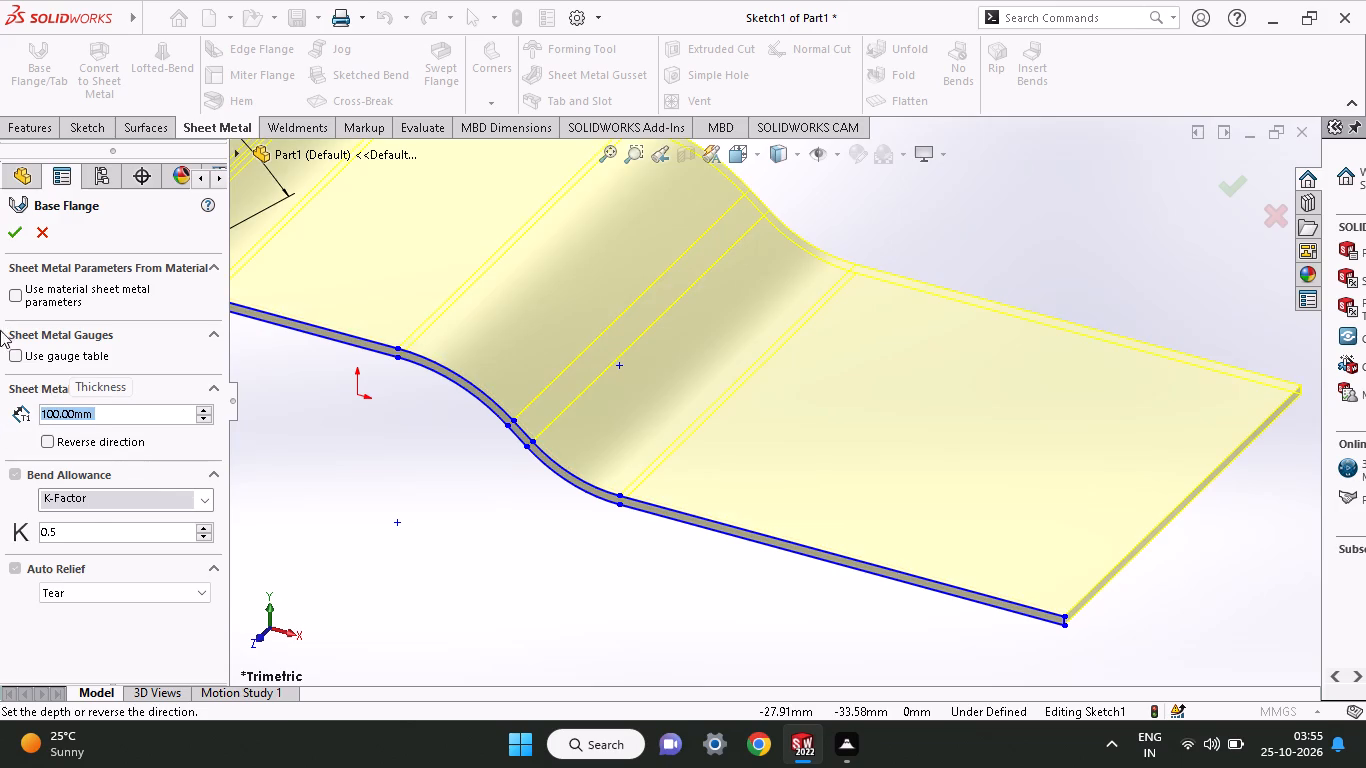
left_click(15, 239)
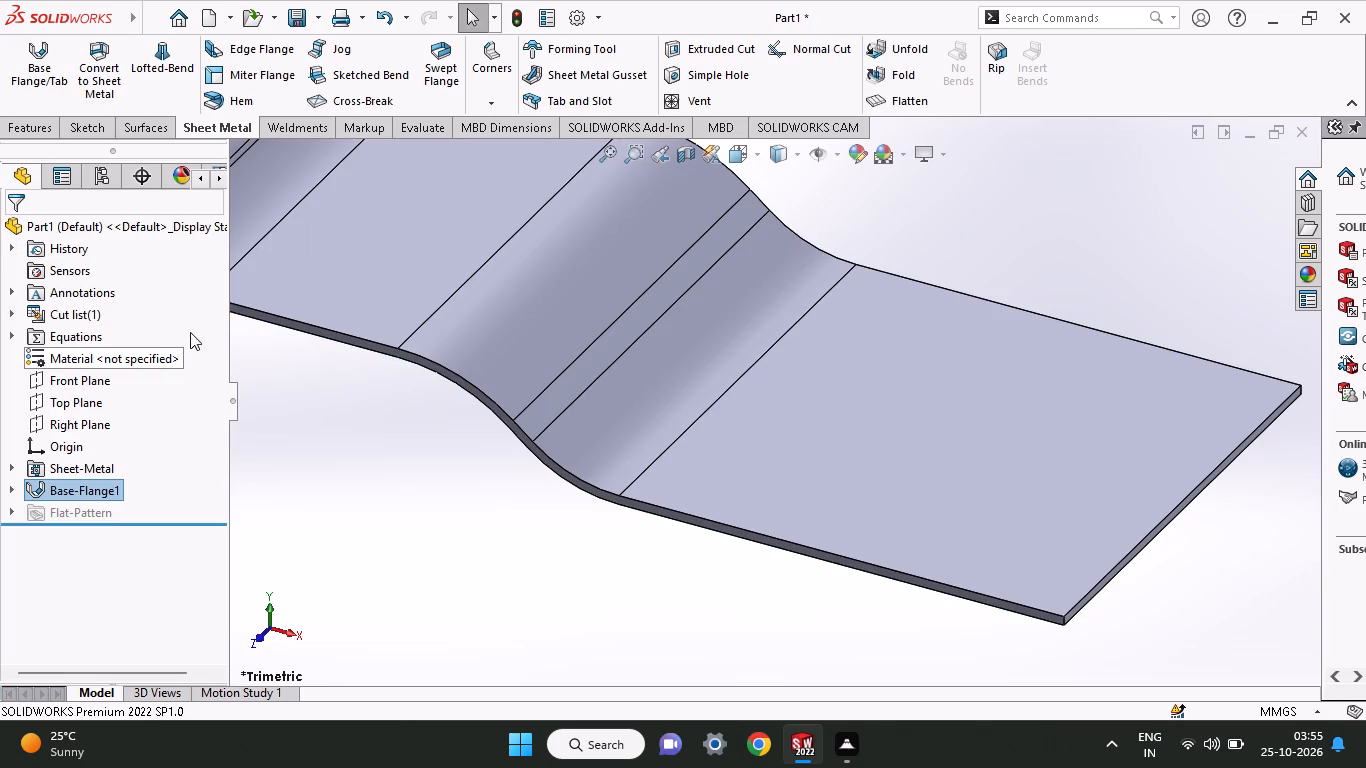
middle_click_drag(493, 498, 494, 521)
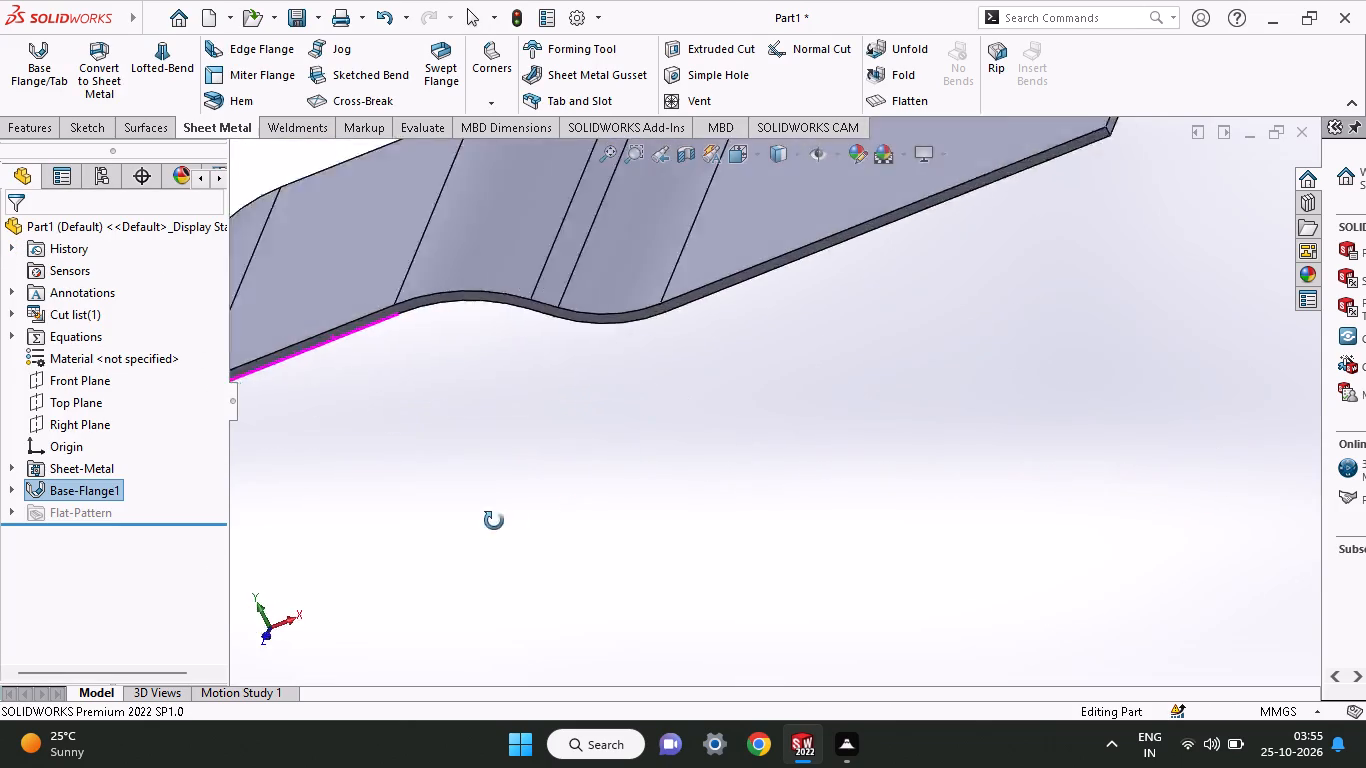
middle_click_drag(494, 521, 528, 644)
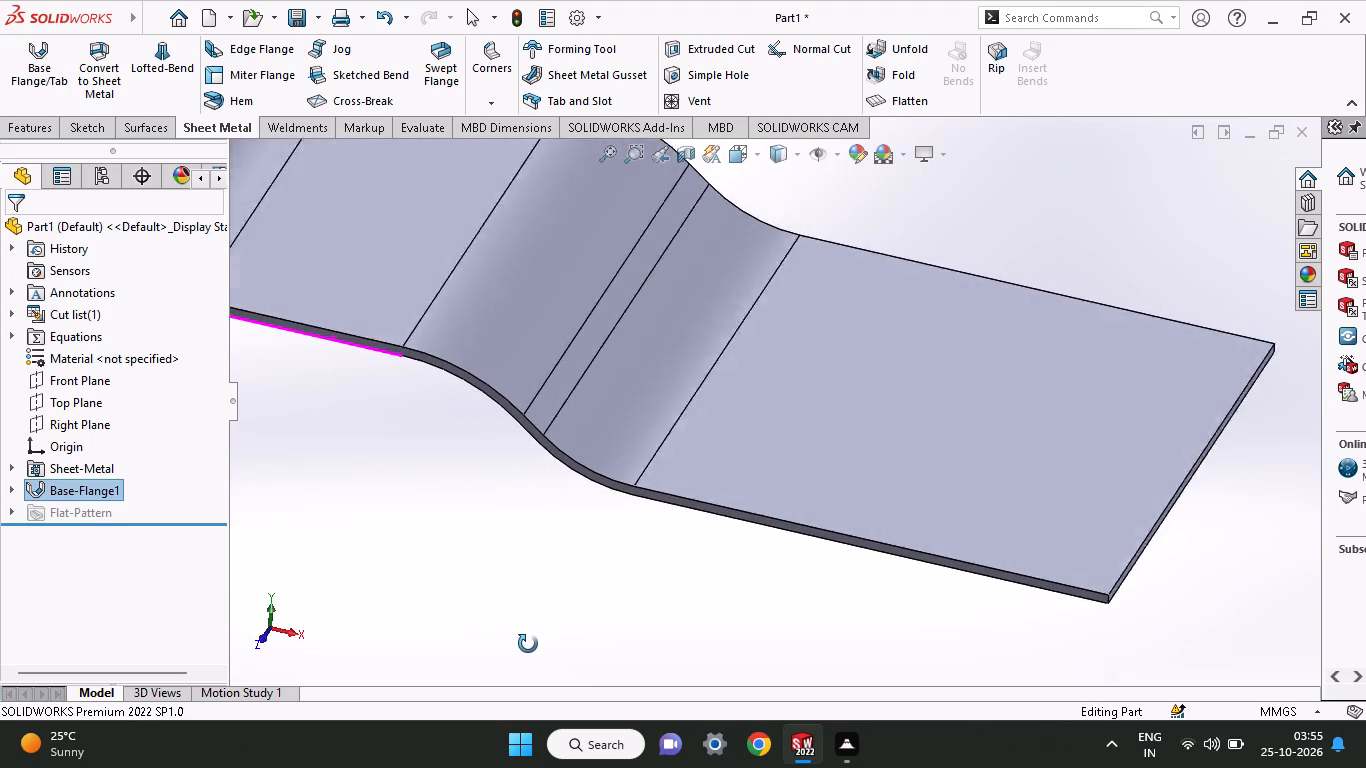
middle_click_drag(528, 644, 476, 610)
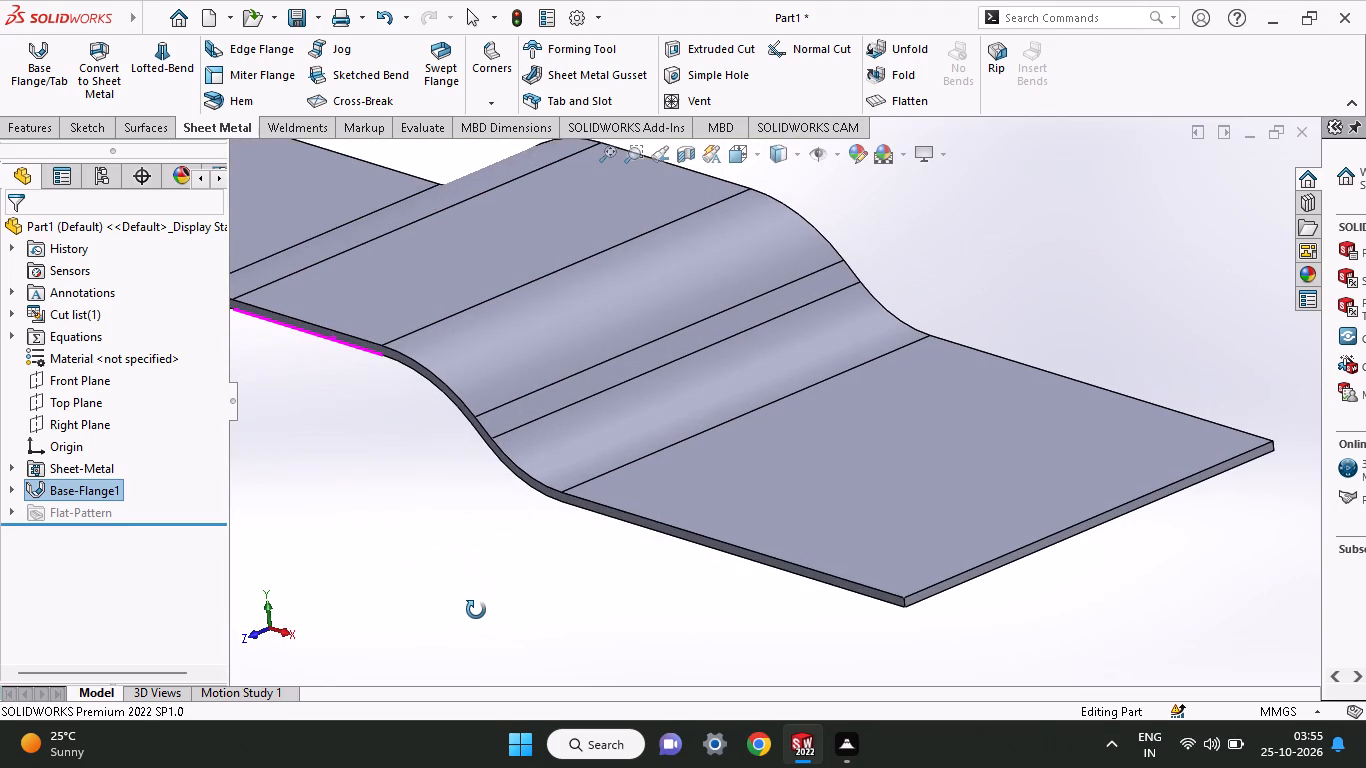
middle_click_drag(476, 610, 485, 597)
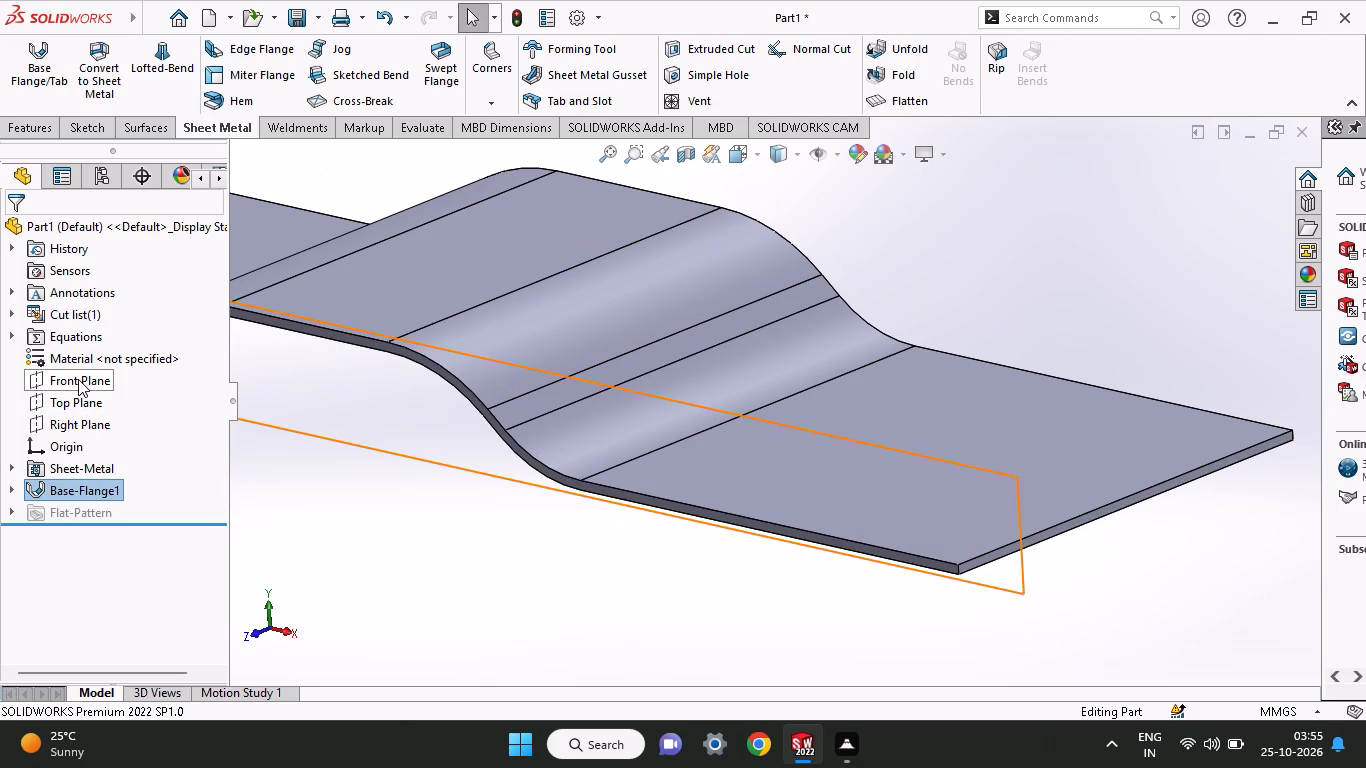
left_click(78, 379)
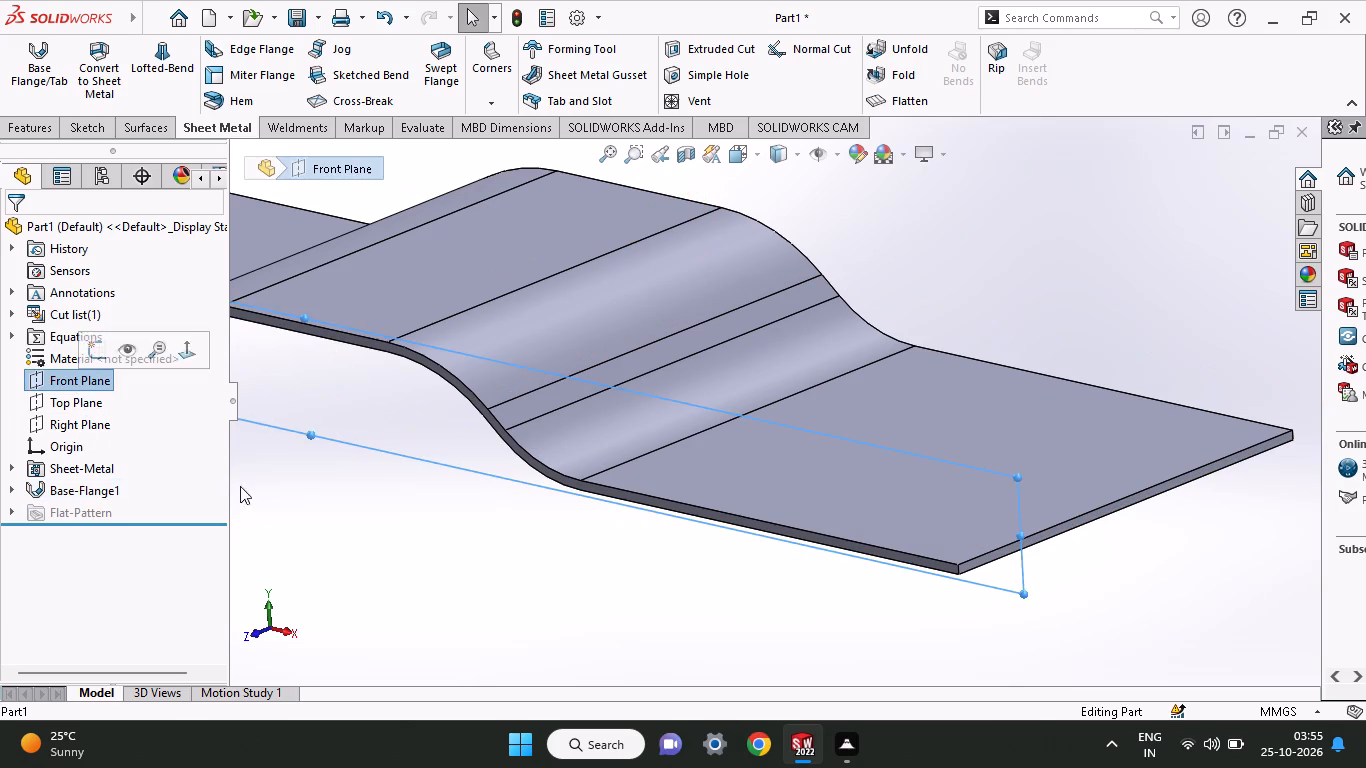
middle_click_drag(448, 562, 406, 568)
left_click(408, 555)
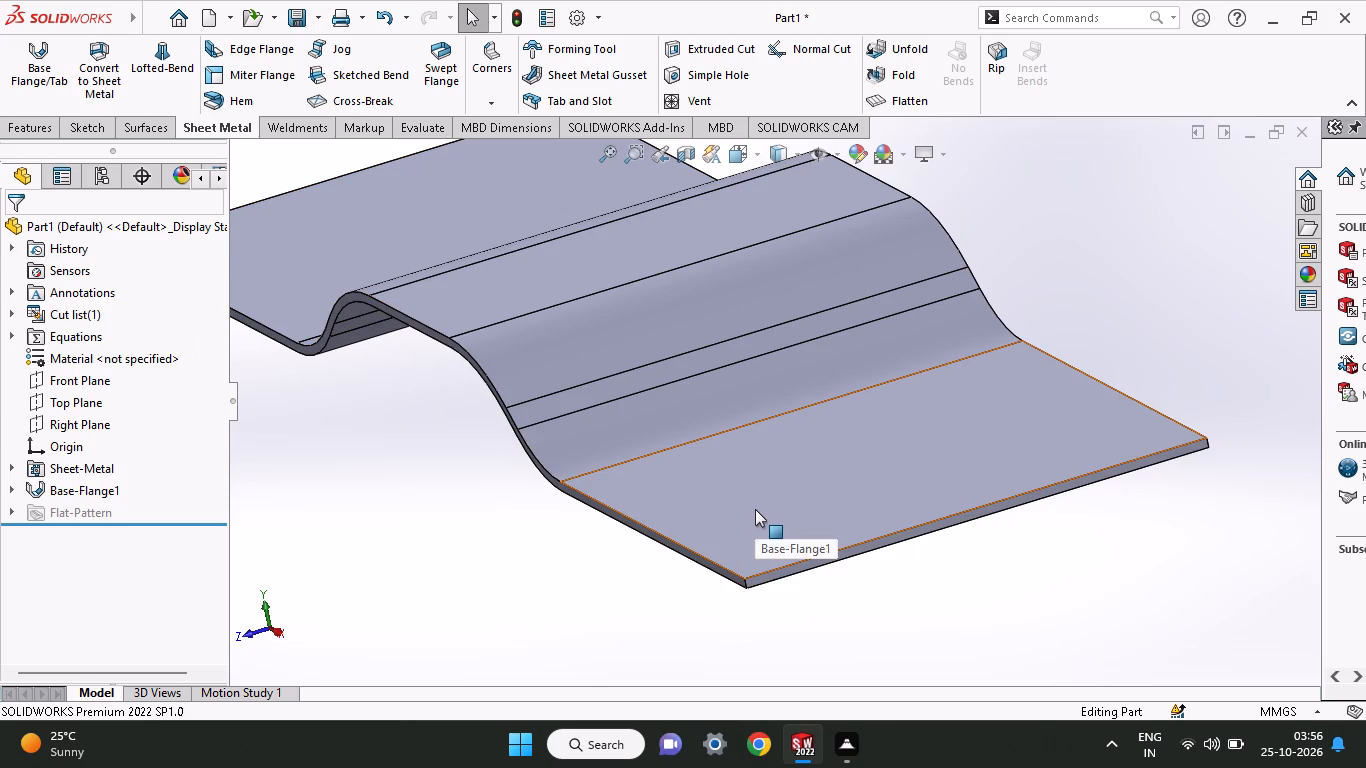
Start a sketch on the upper face of the part's left flat end section.
left_click(308, 271)
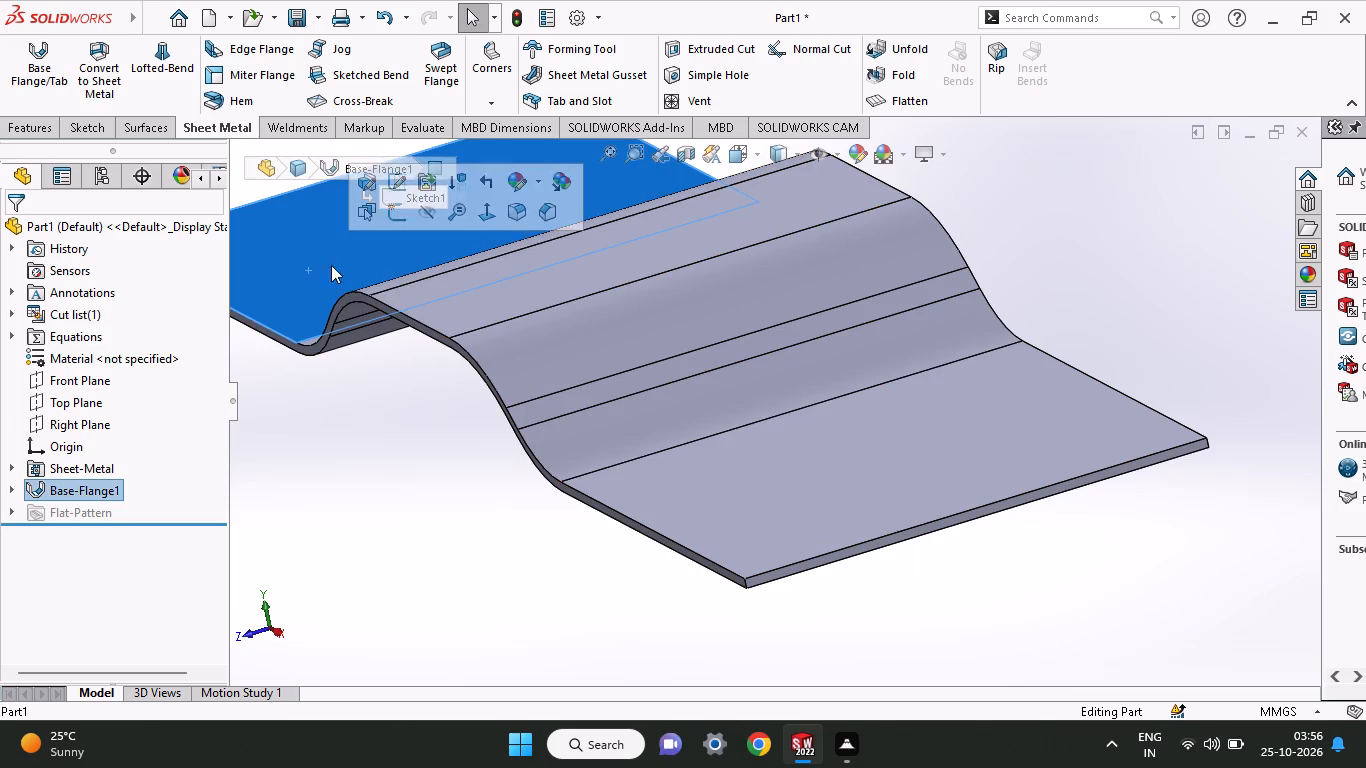
left_click(399, 211)
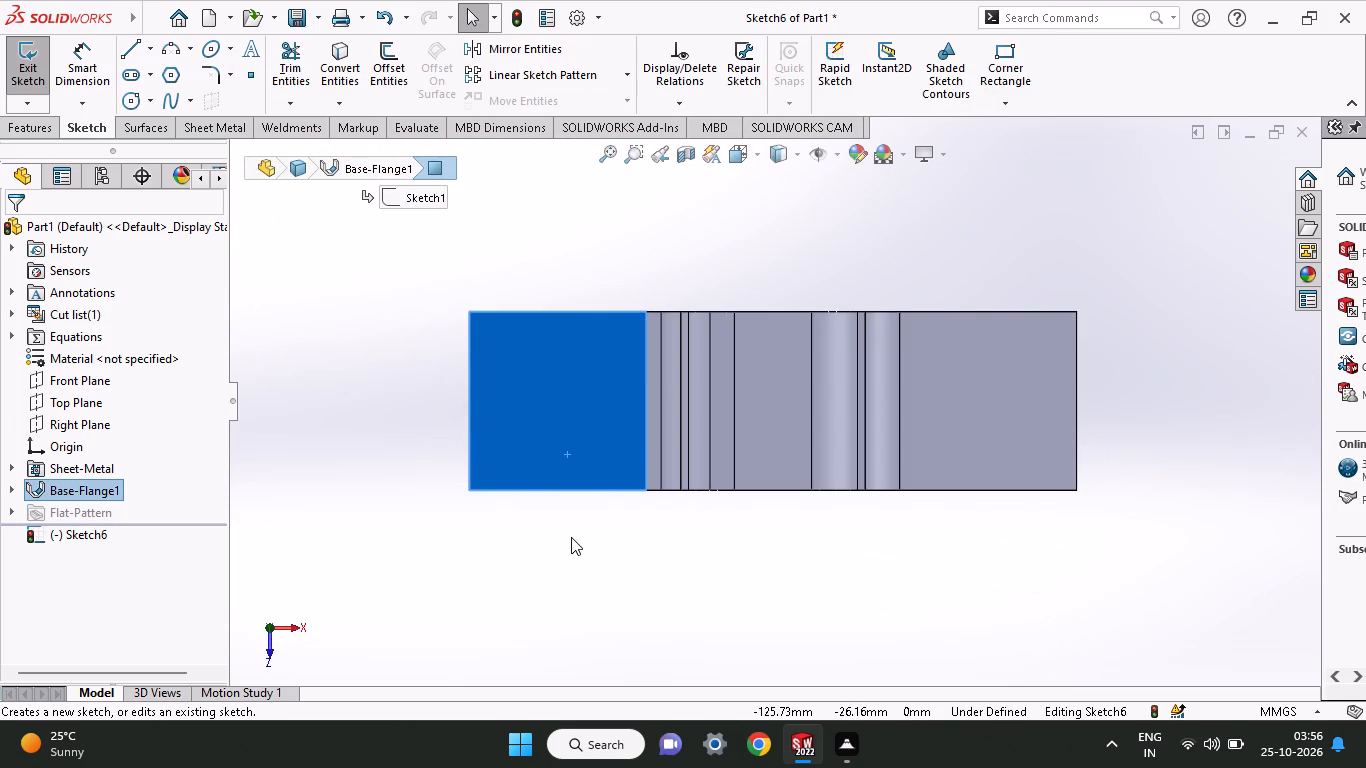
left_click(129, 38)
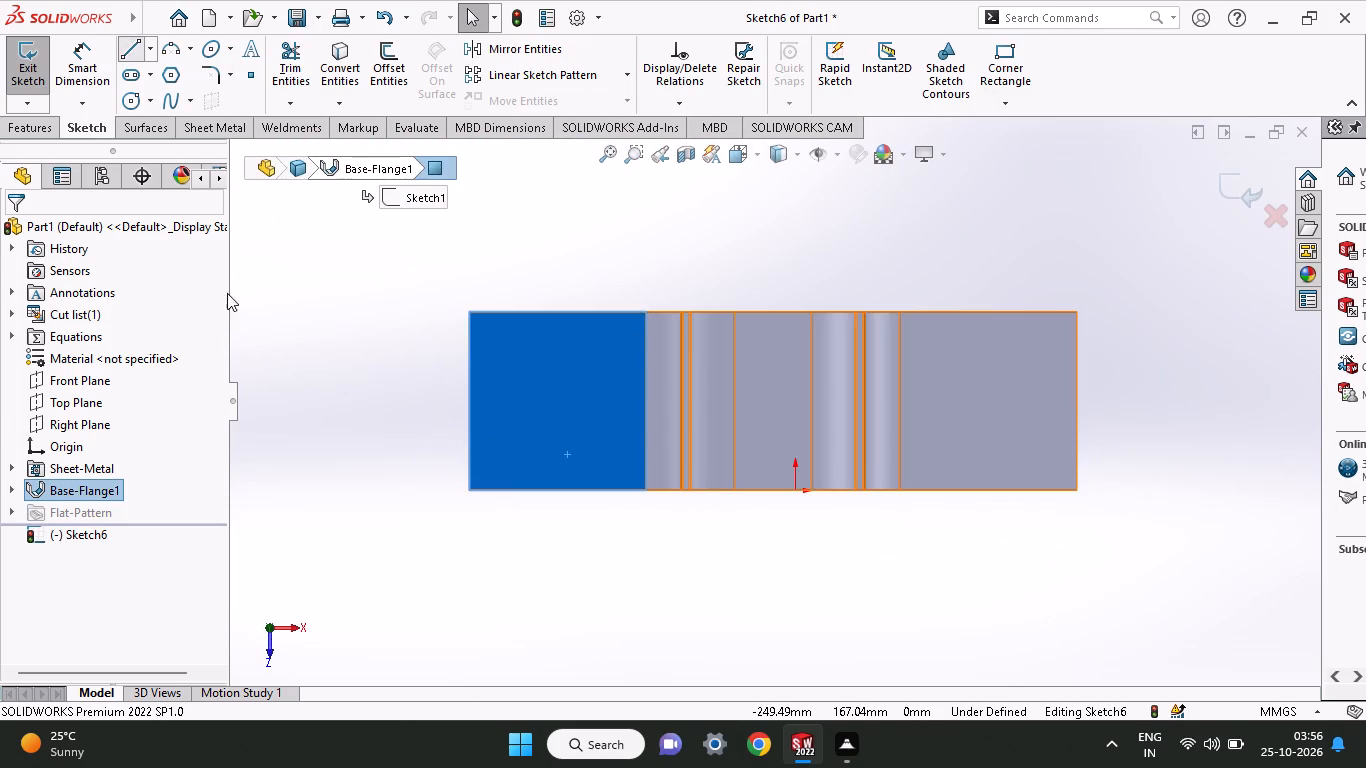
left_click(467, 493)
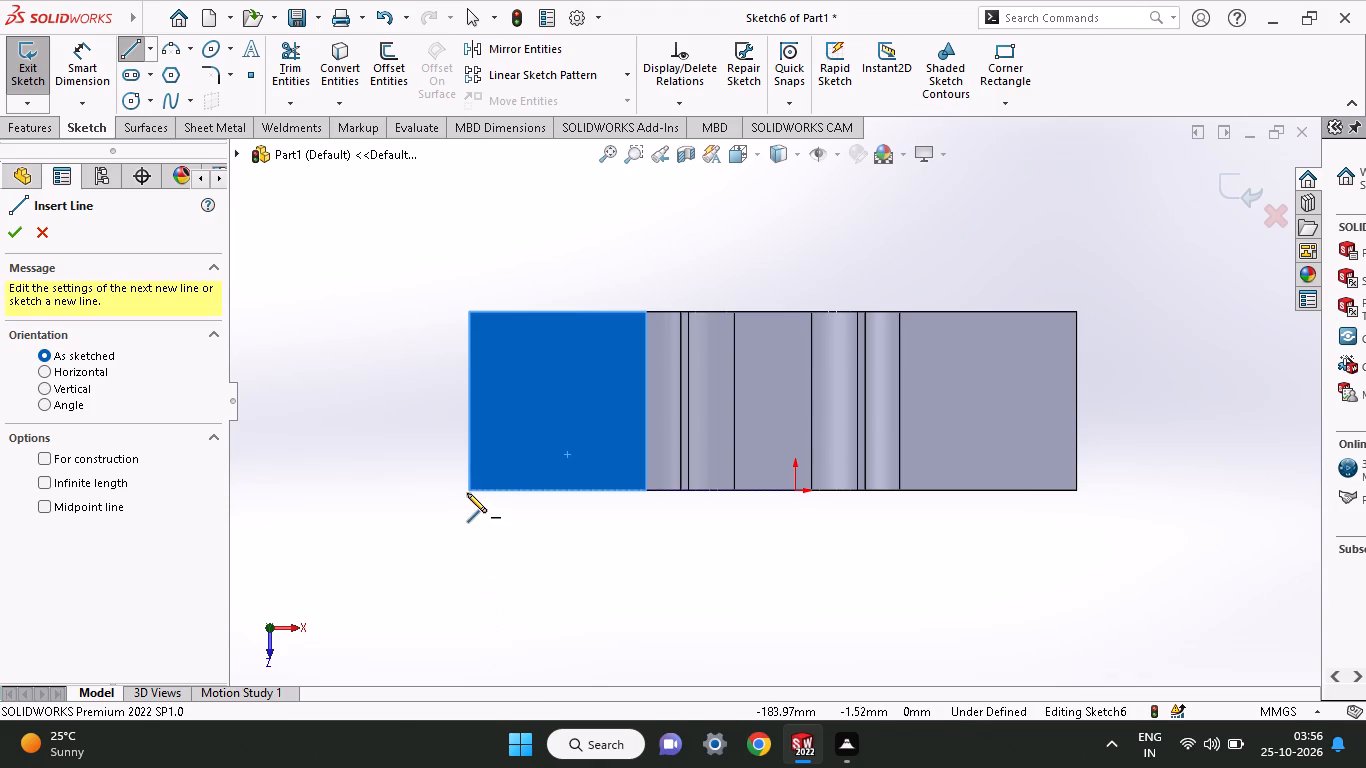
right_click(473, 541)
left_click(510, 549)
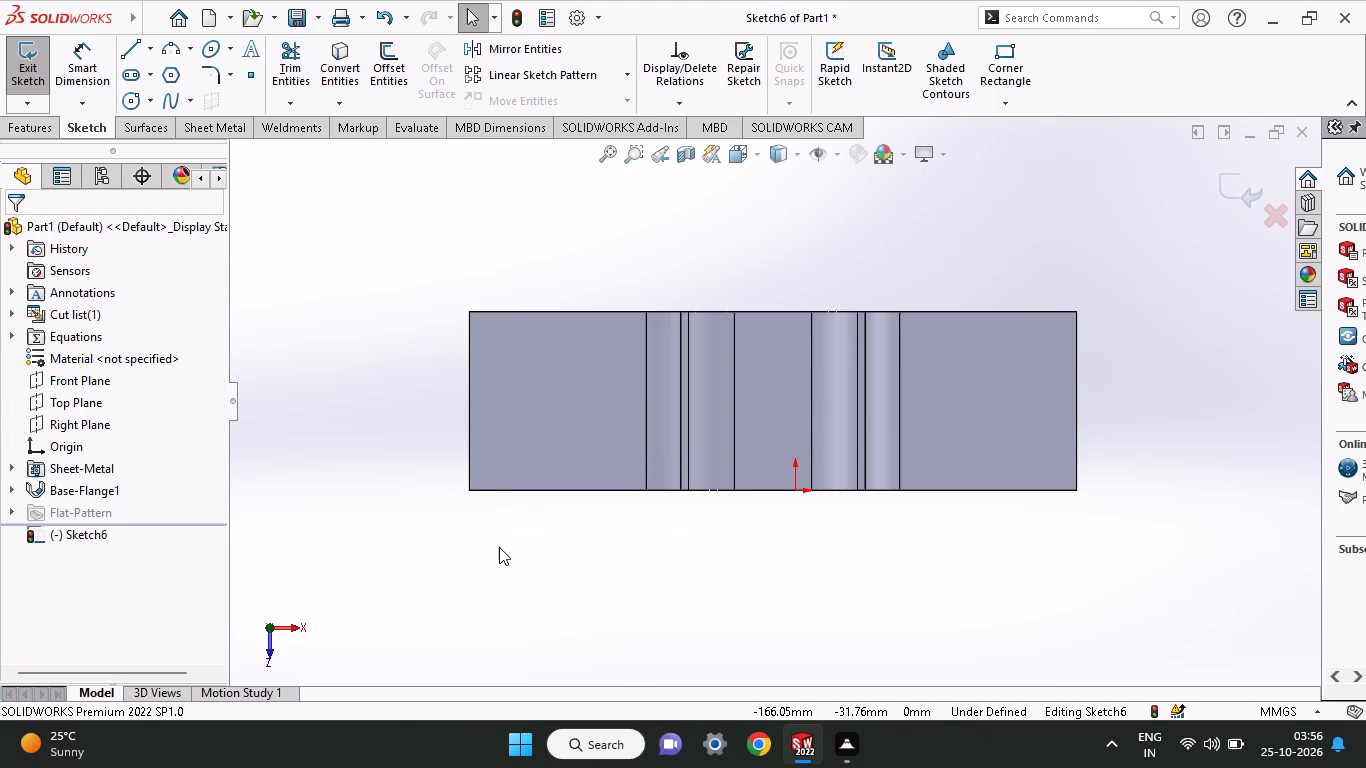
Sketch a vertical line about 61 mm long outward from the face's front outer corner, in line with its end edge.
left_click(123, 44)
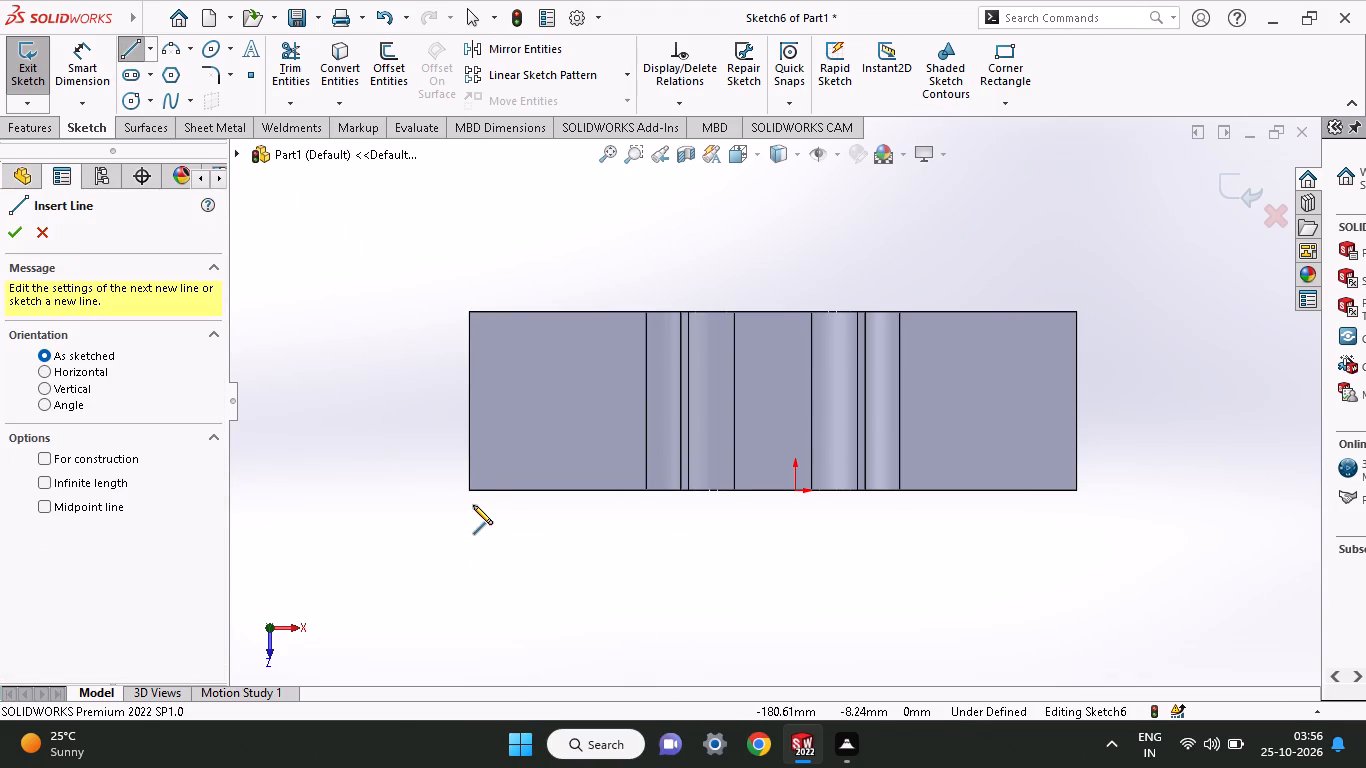
left_click(467, 492)
left_click(471, 600)
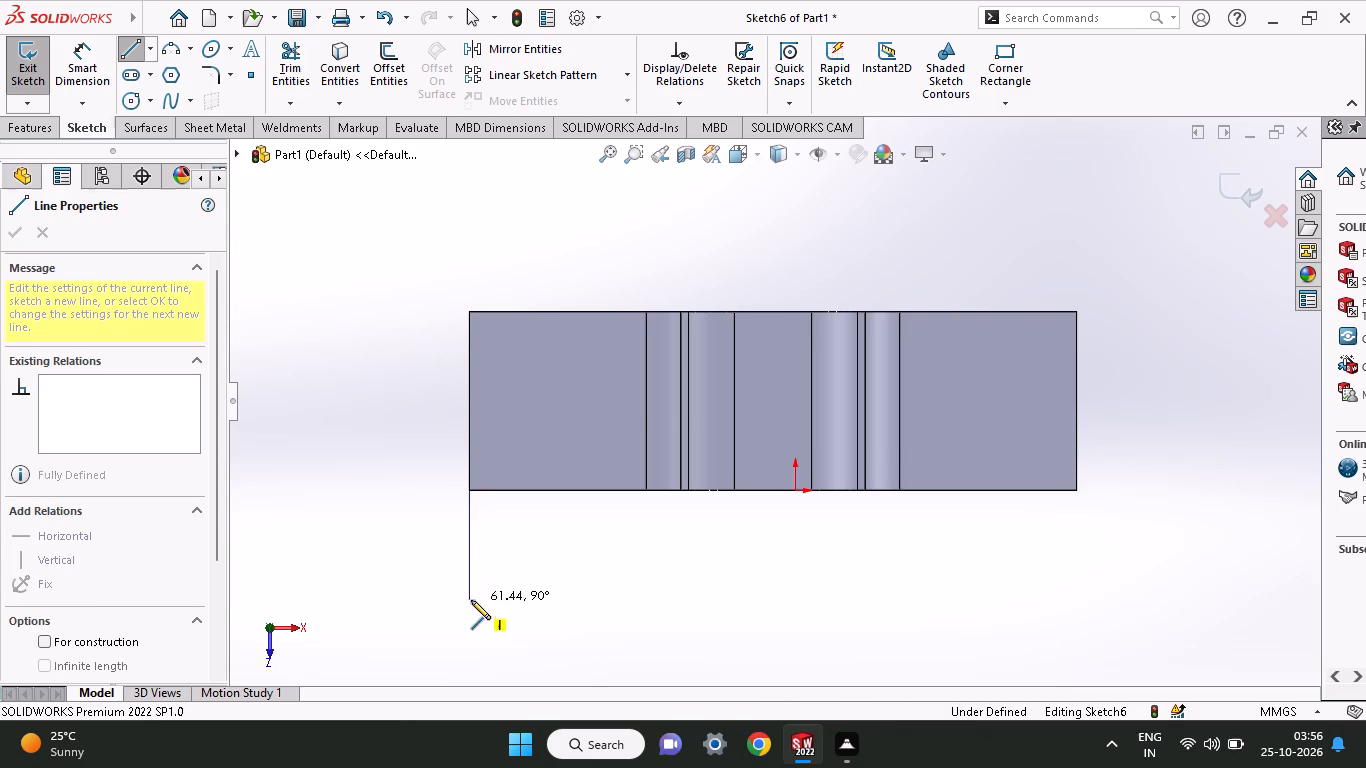
right_click(409, 561)
left_click(441, 528)
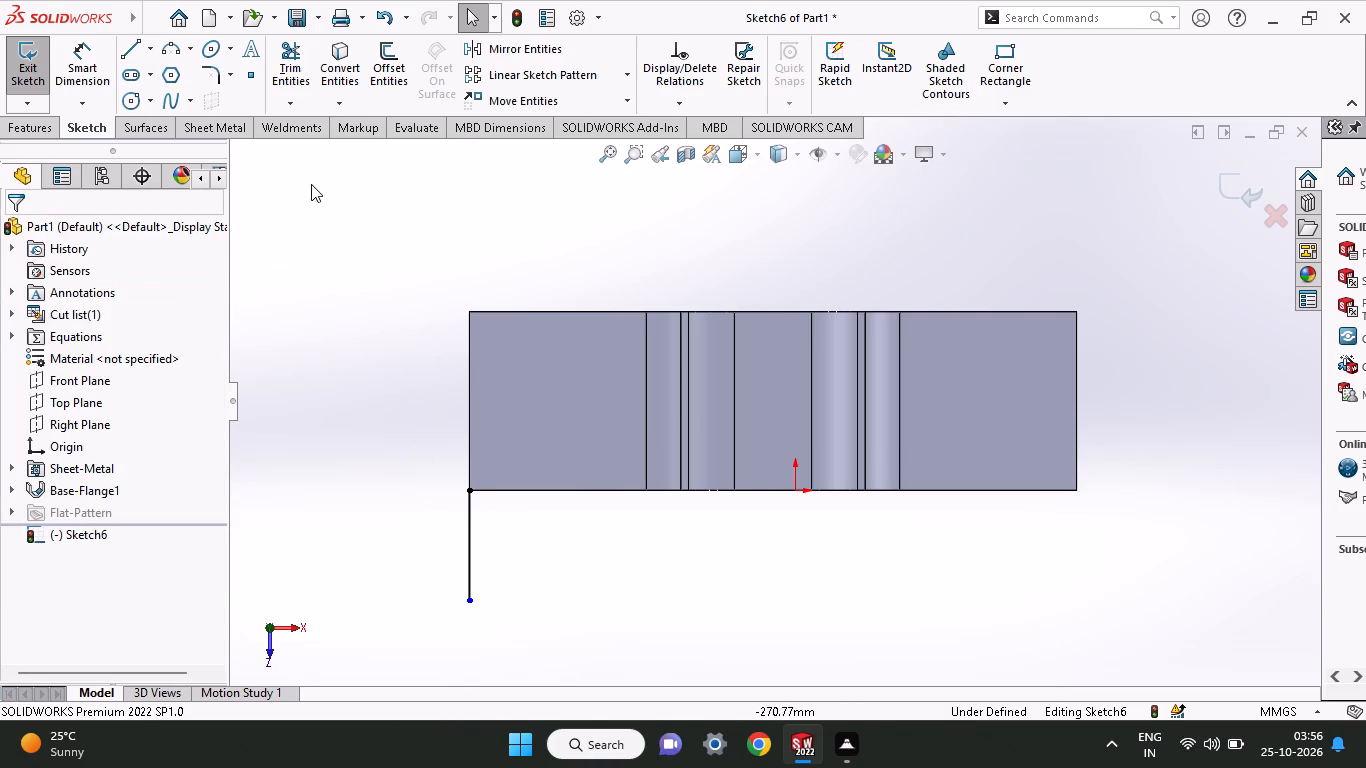
Dimension the distance from the line's free end to the face's far outer corner as 200 mm.
left_click(70, 66)
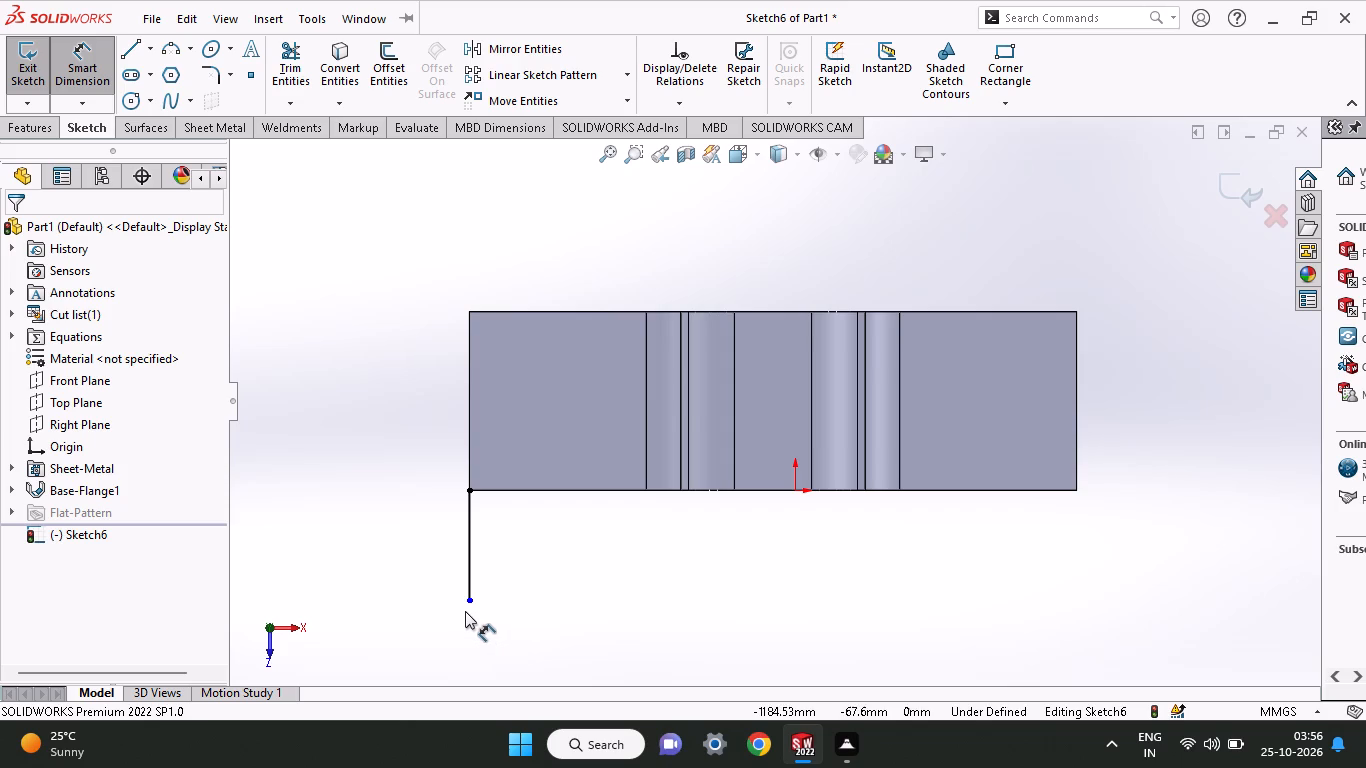
left_click(471, 596)
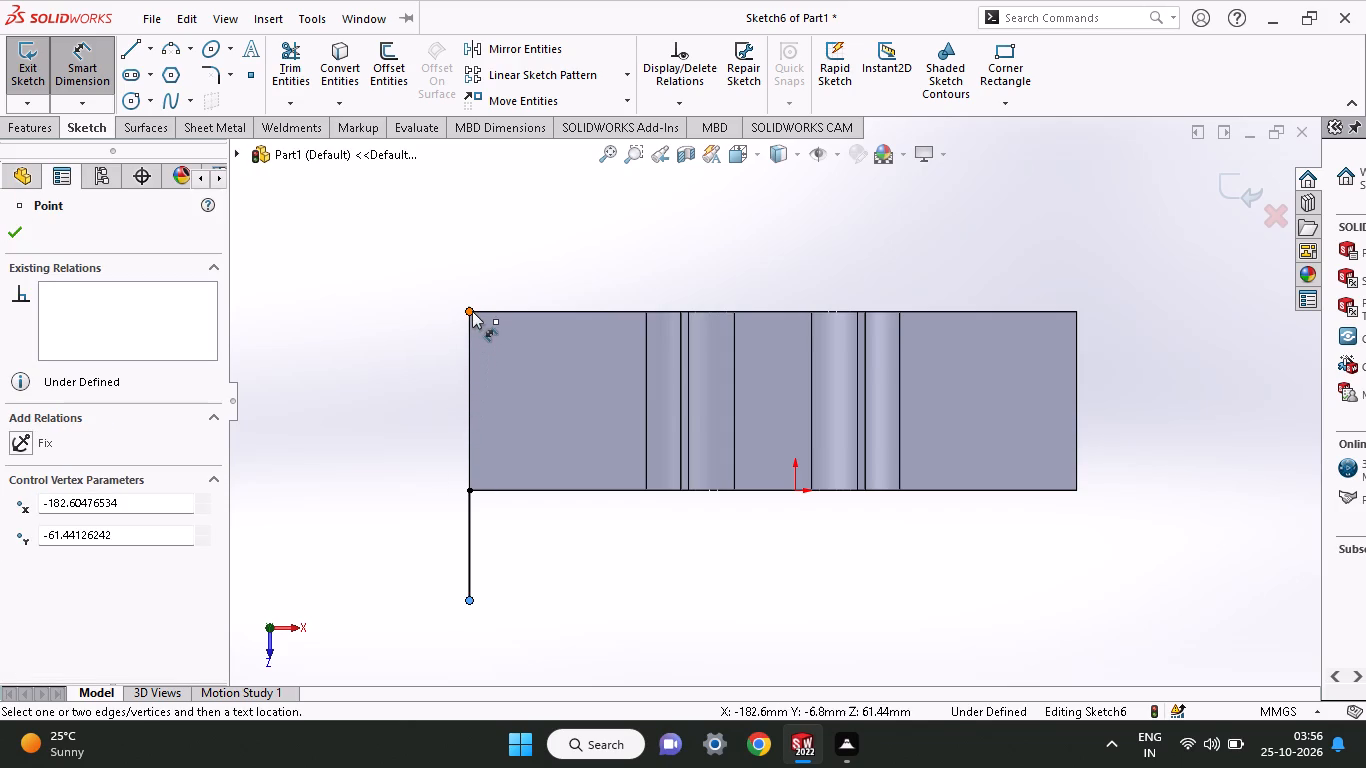
left_click(472, 311)
left_click(367, 421)
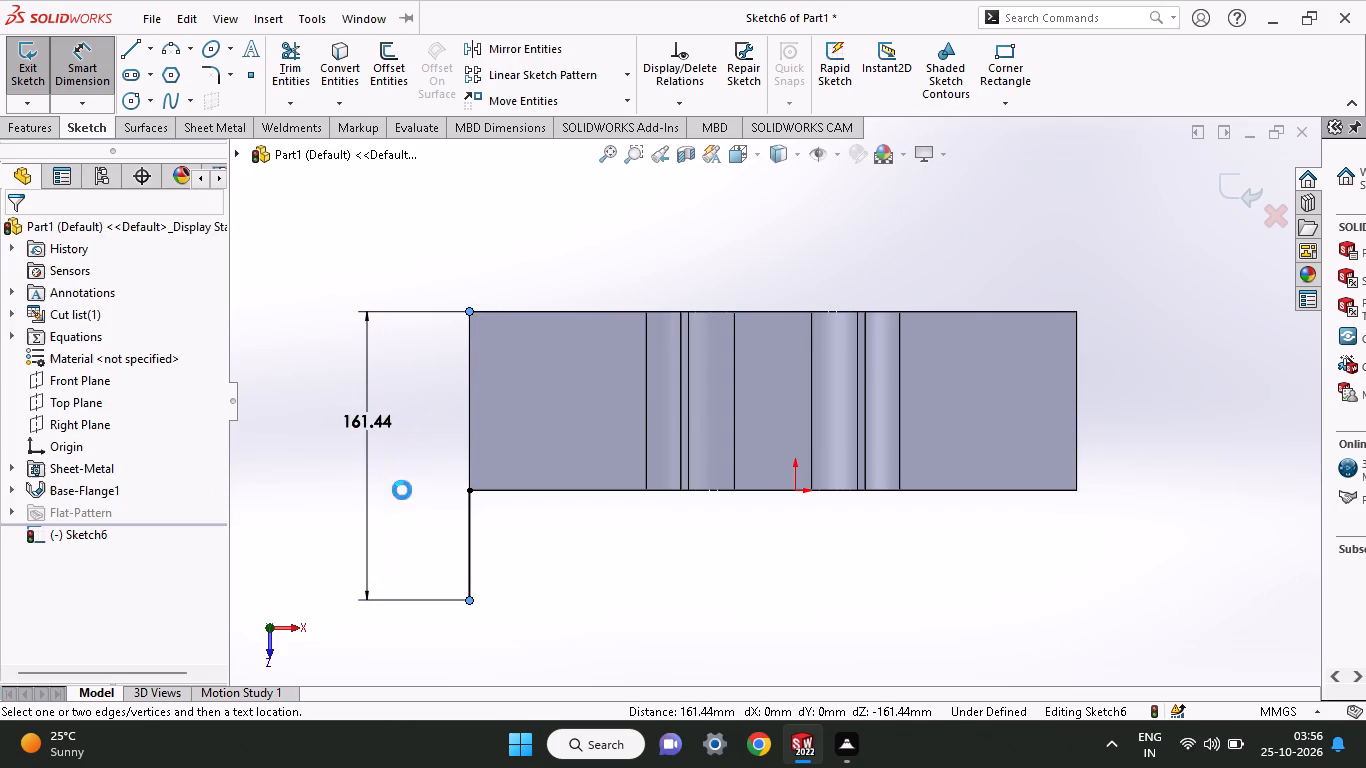
type("200")
key("Return")
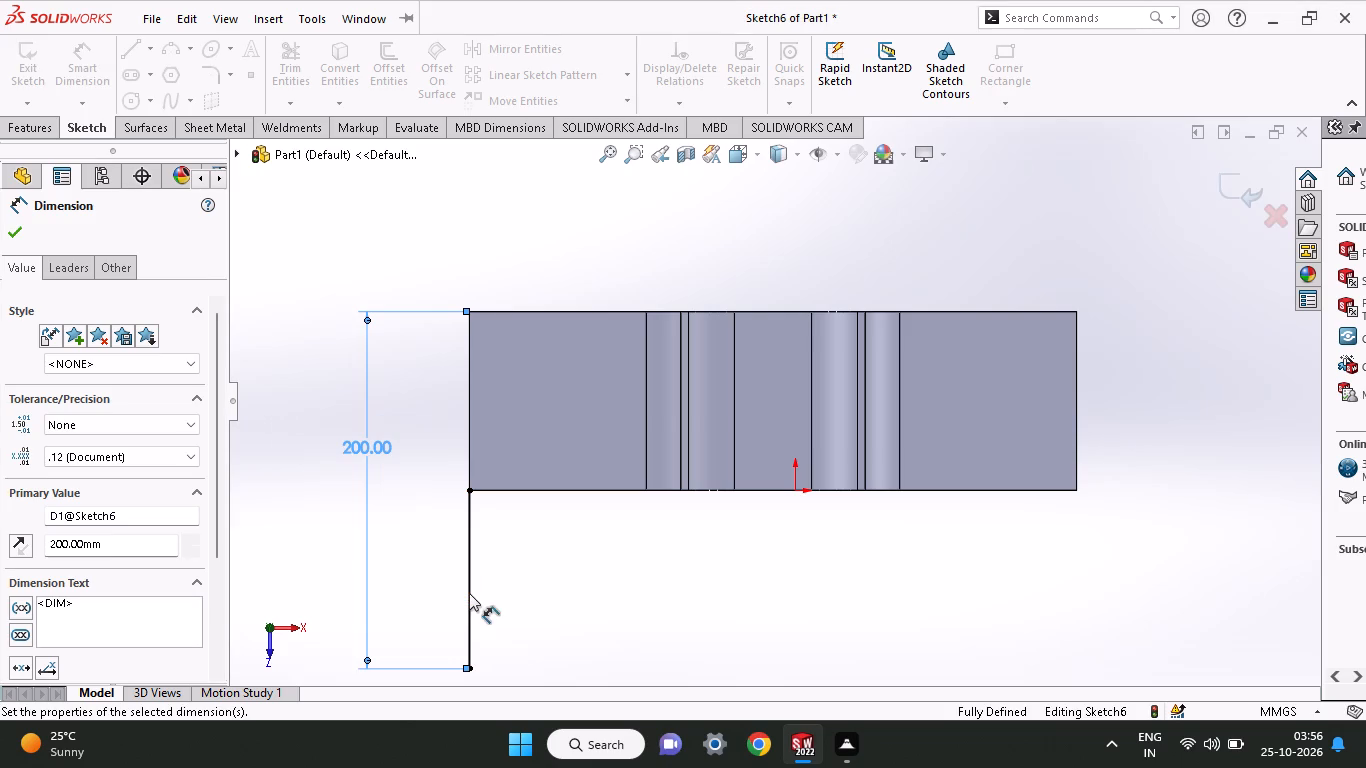
left_click(10, 237)
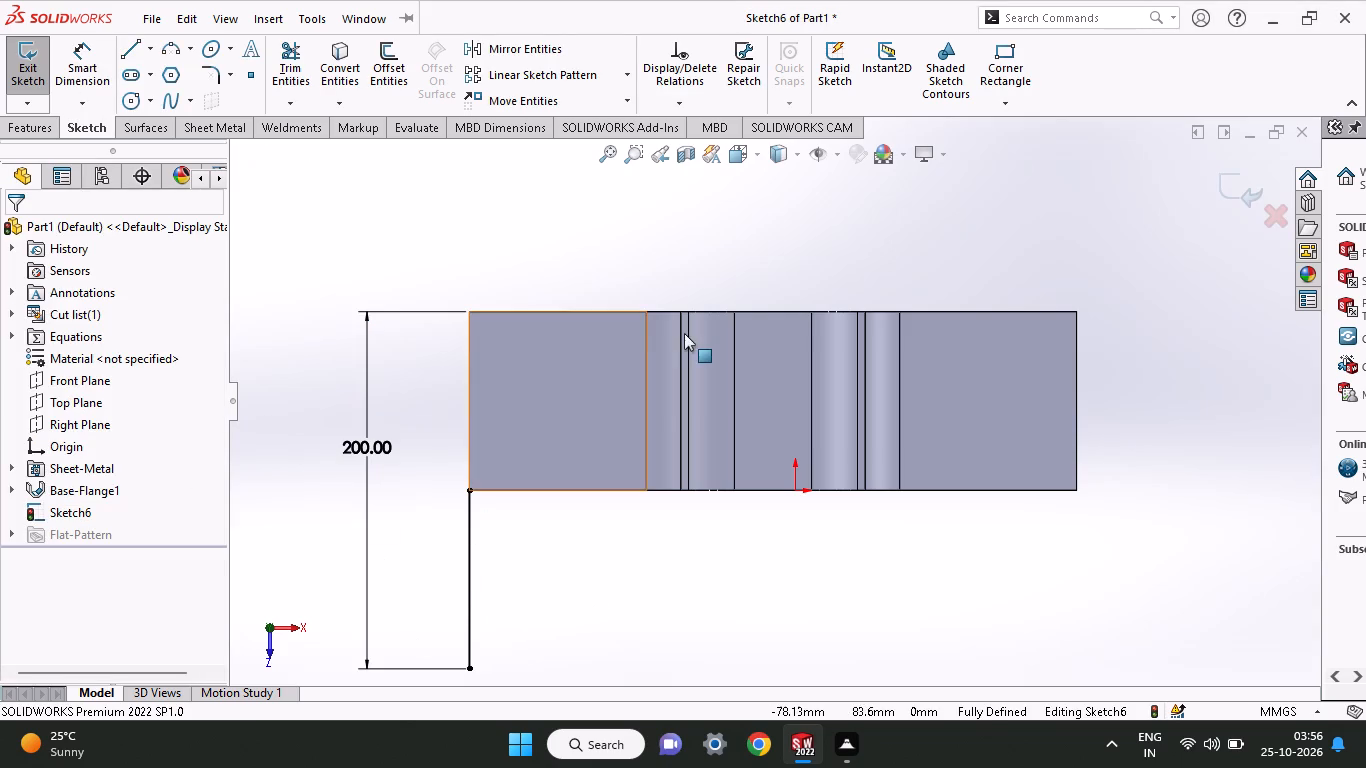
Offset the vertical line 85 mm in the reversed direction, toward the part's middle, with the offset dimension added.
left_click(398, 69)
left_click(471, 553)
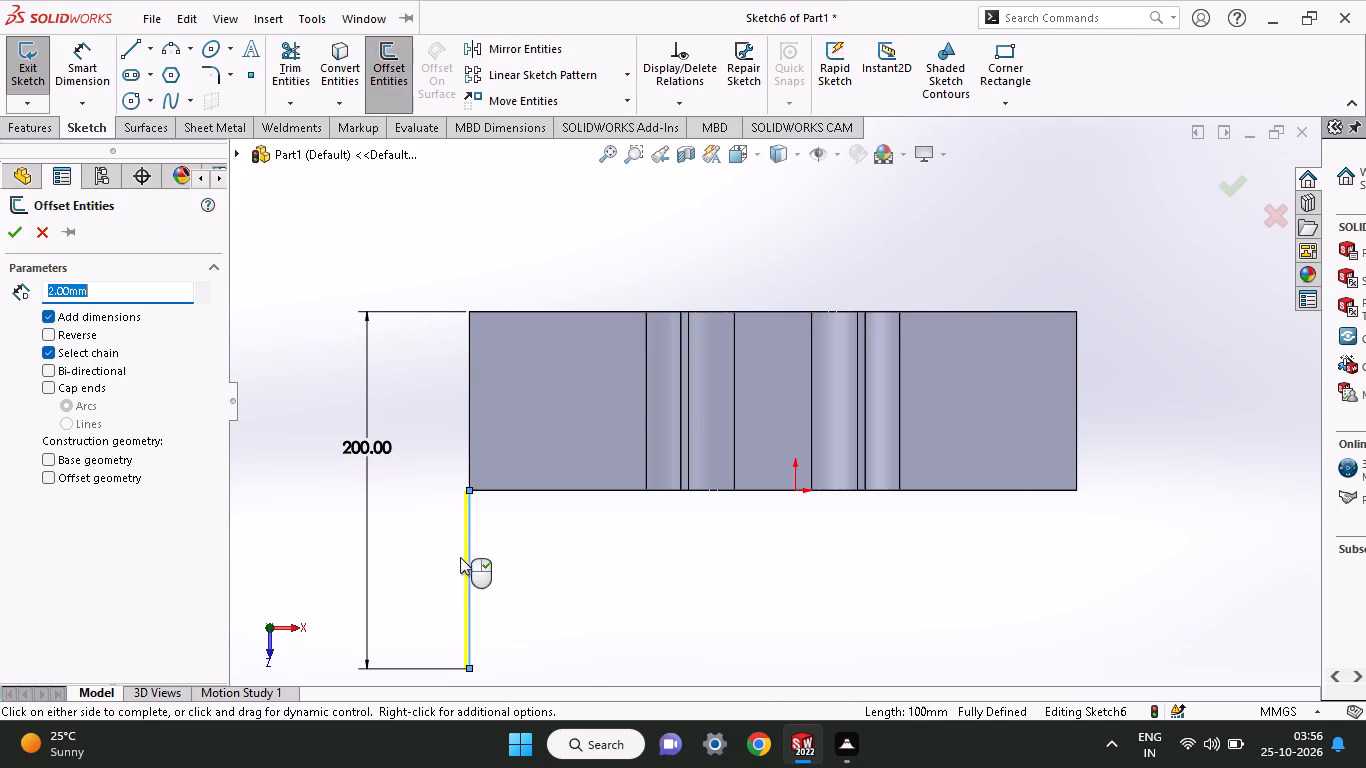
left_click(75, 339)
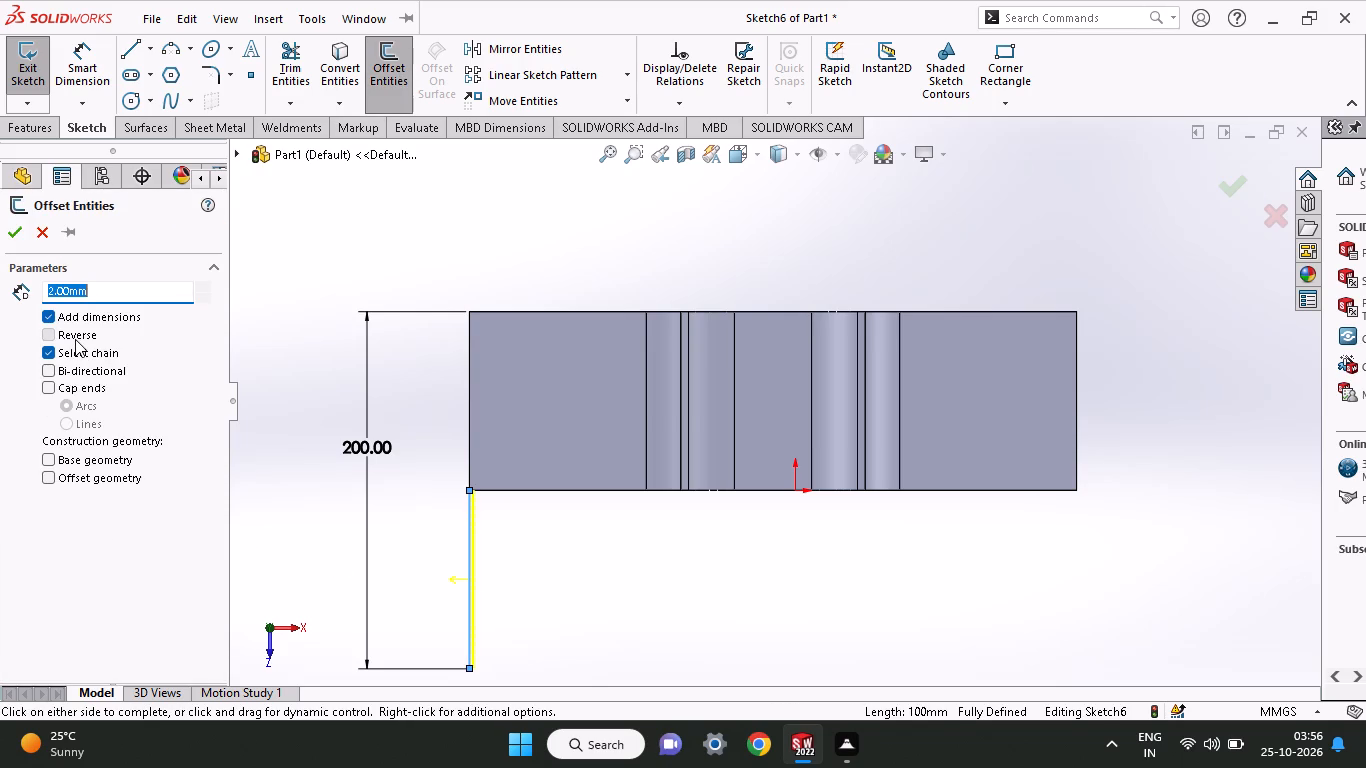
left_click_drag(114, 287, 0, 296)
type("85")
key("Return")
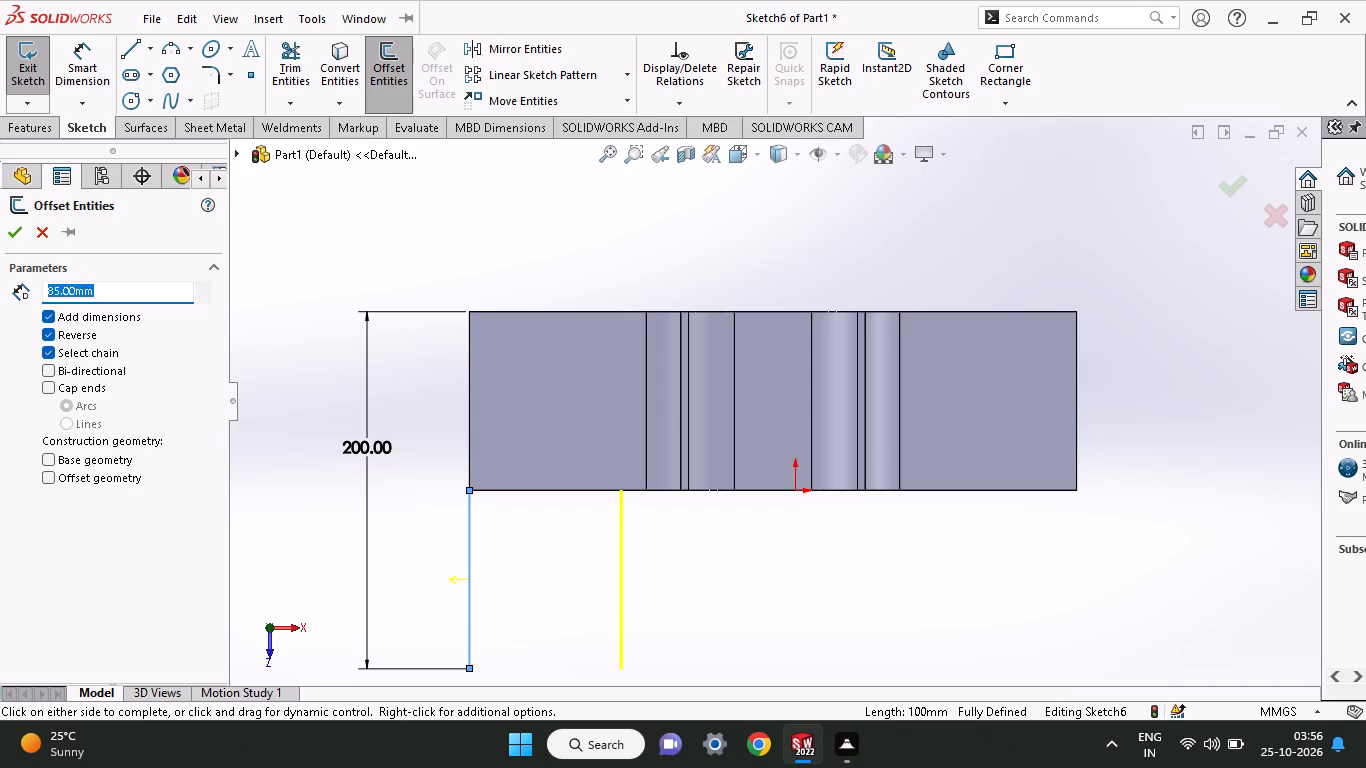
left_click(20, 240)
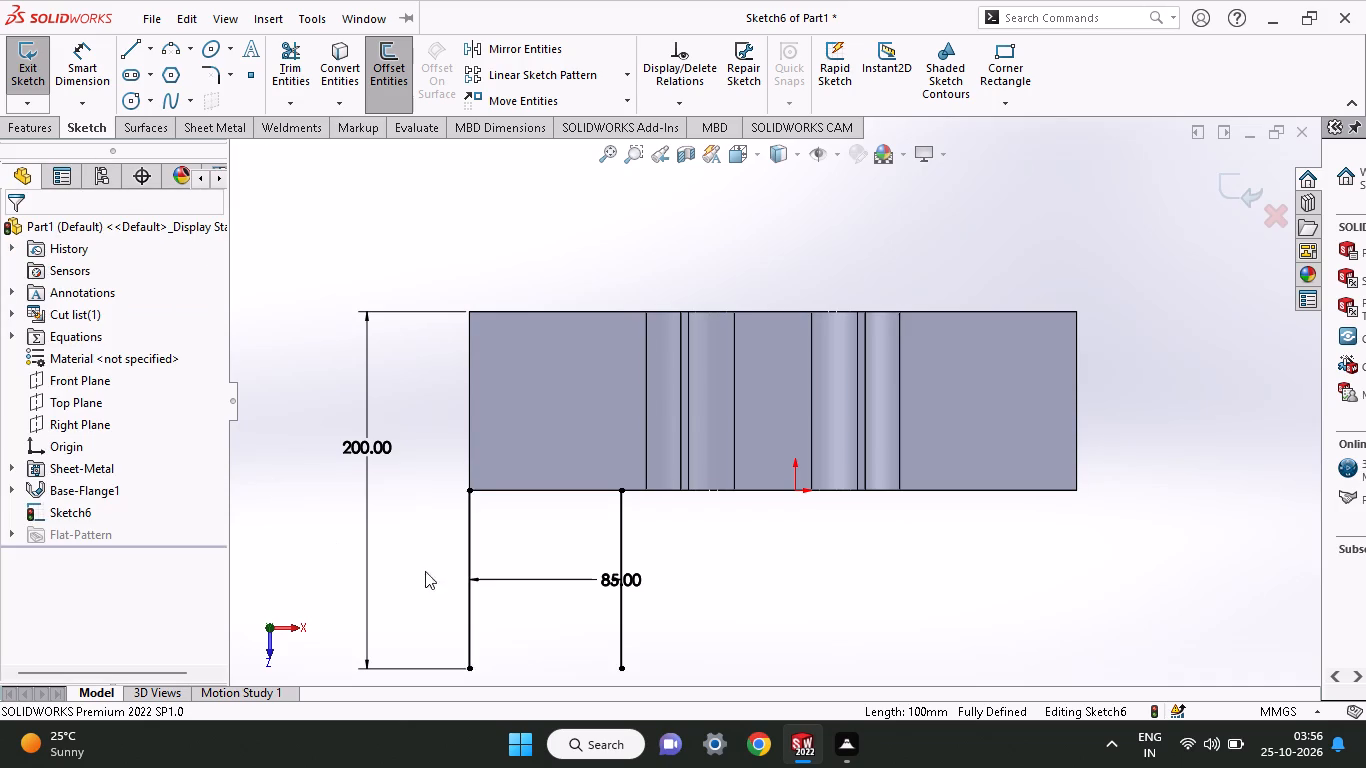
Join the free outer ends of the two vertical lines with a horizontal line.
left_click(124, 44)
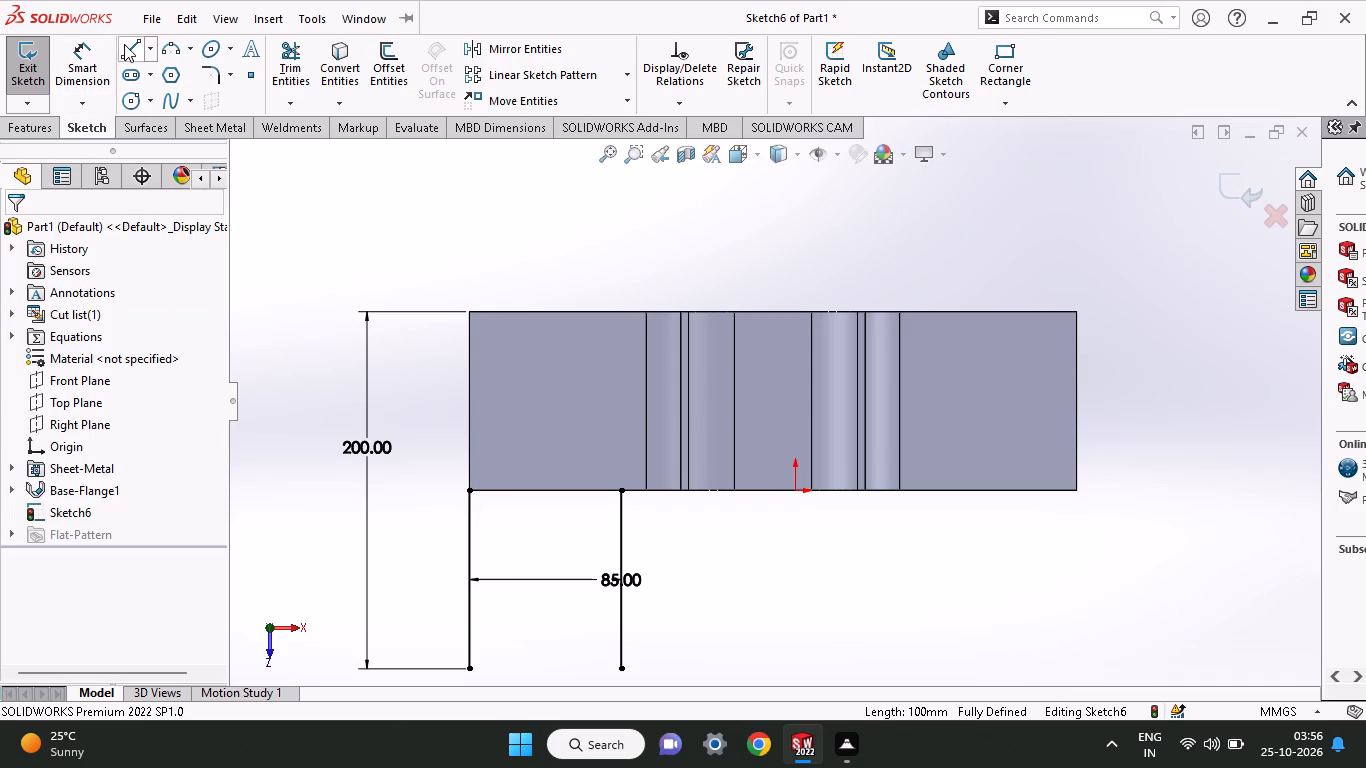
left_click(473, 667)
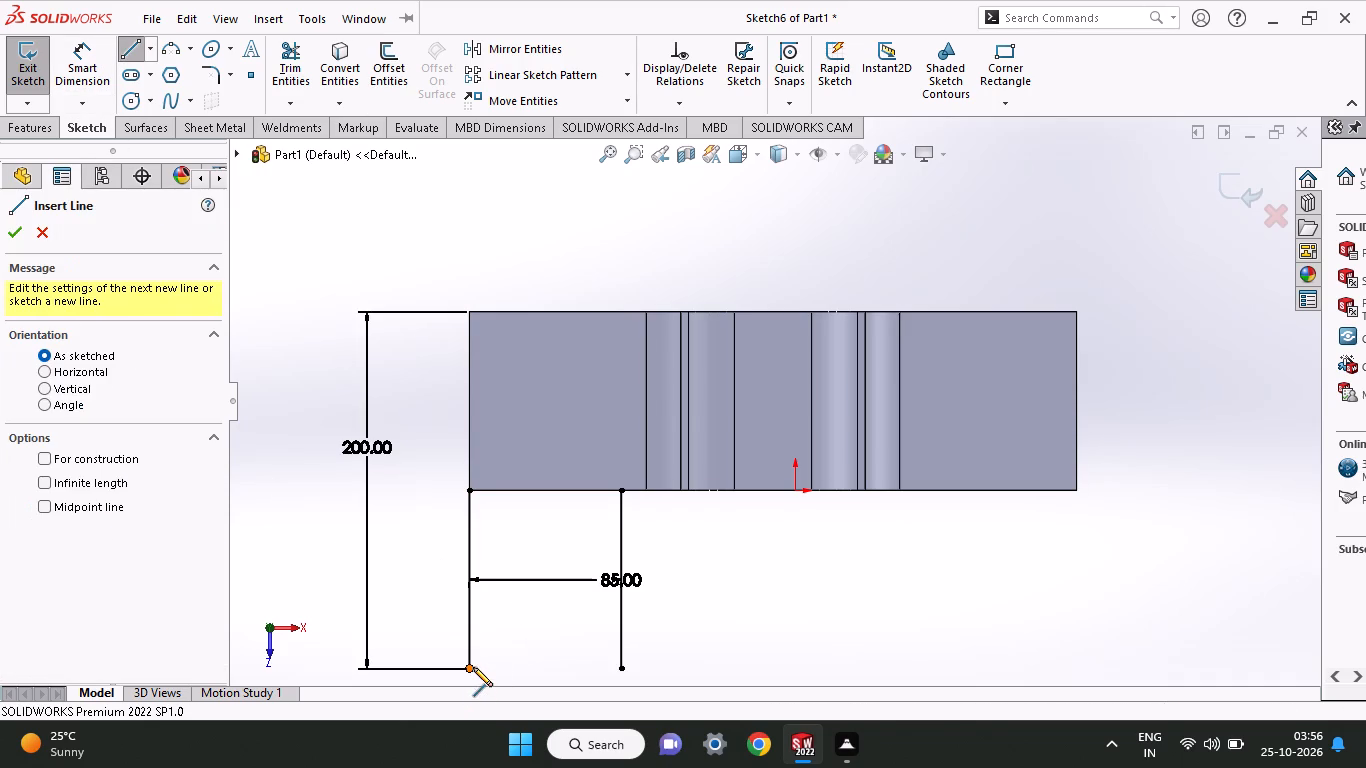
left_click(624, 666)
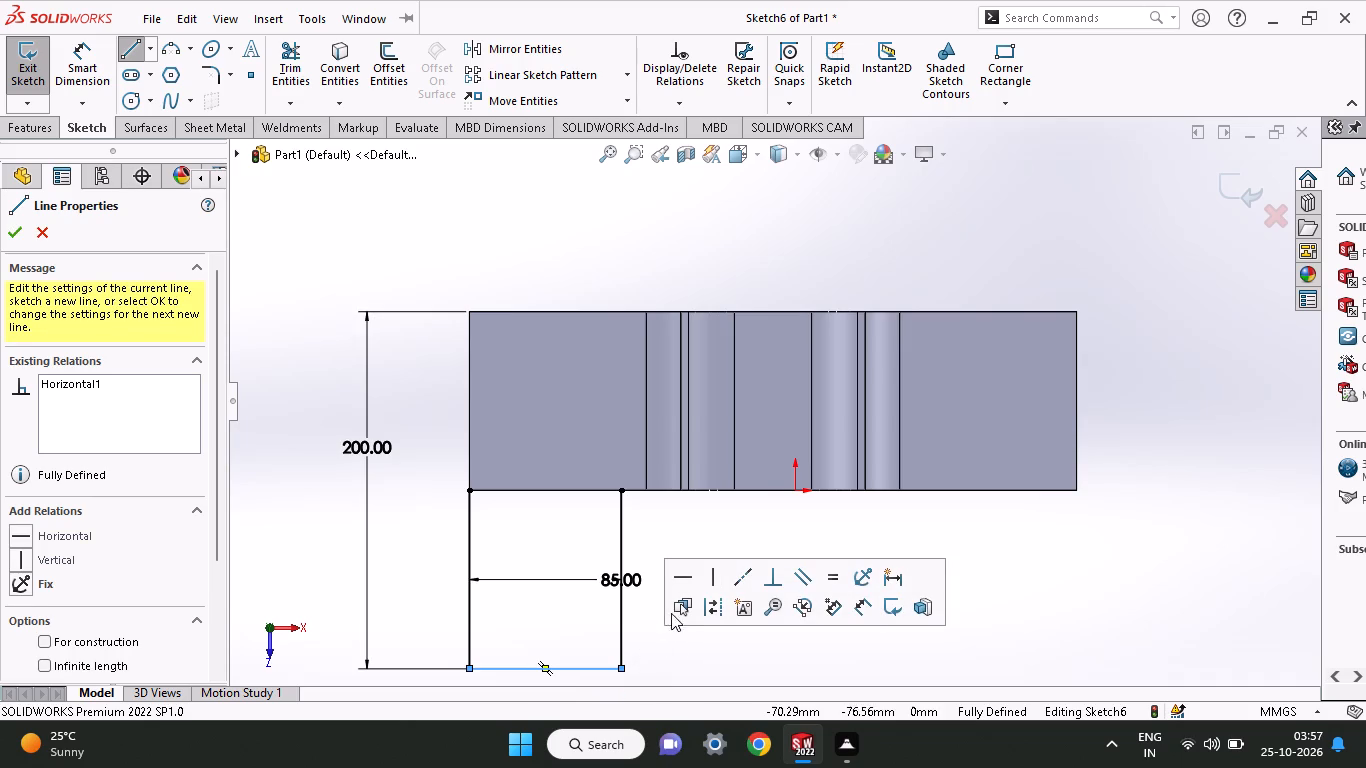
right_click(666, 537)
left_click(684, 547)
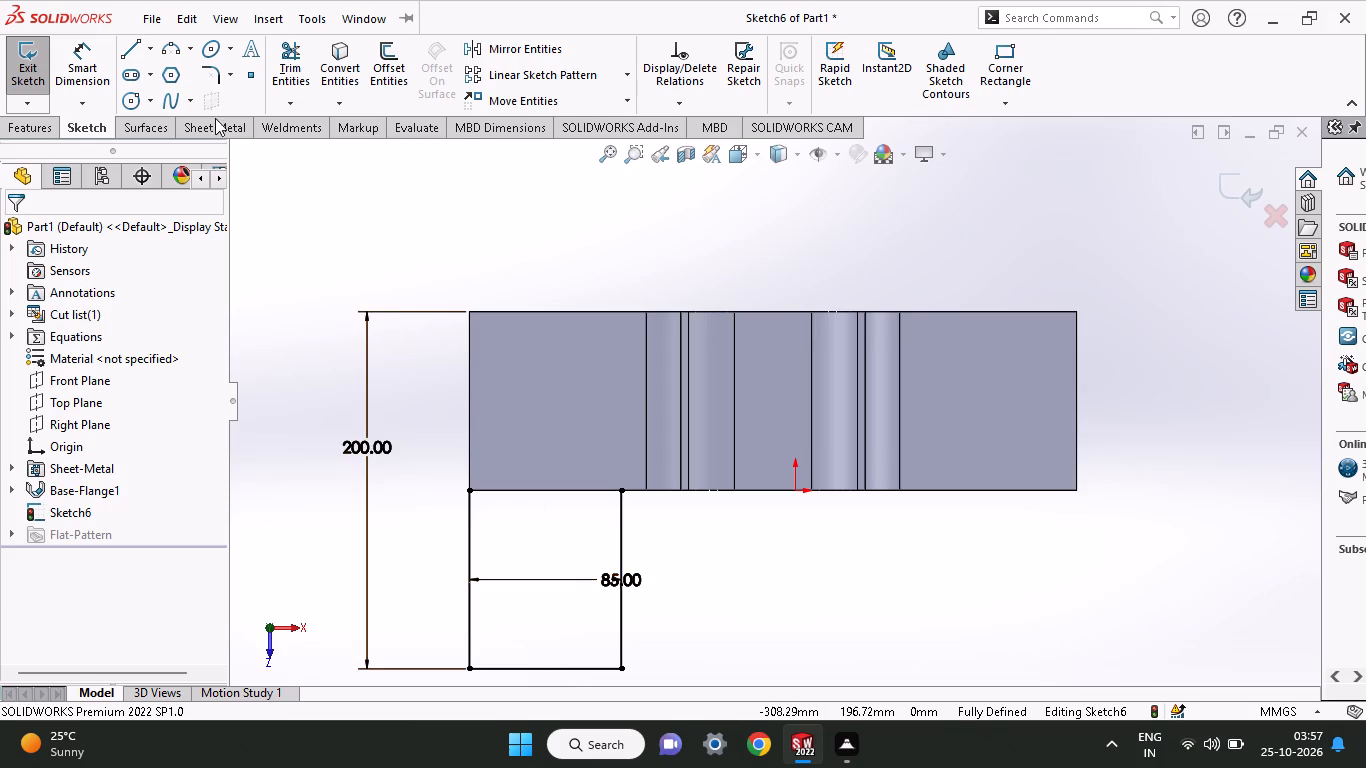
Close the rectangle with a horizontal line along the flange edge, joining the inner ends of both vertical lines.
left_click(129, 59)
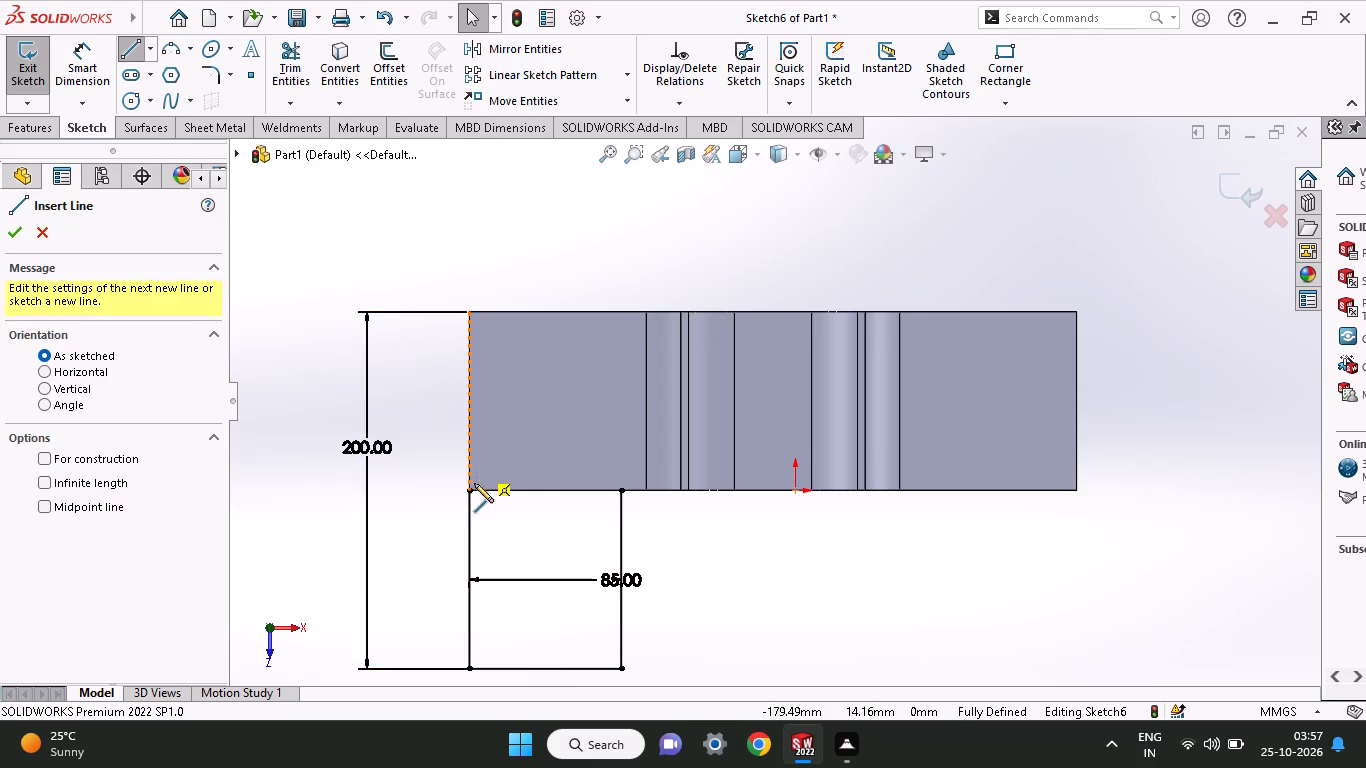
left_click(467, 492)
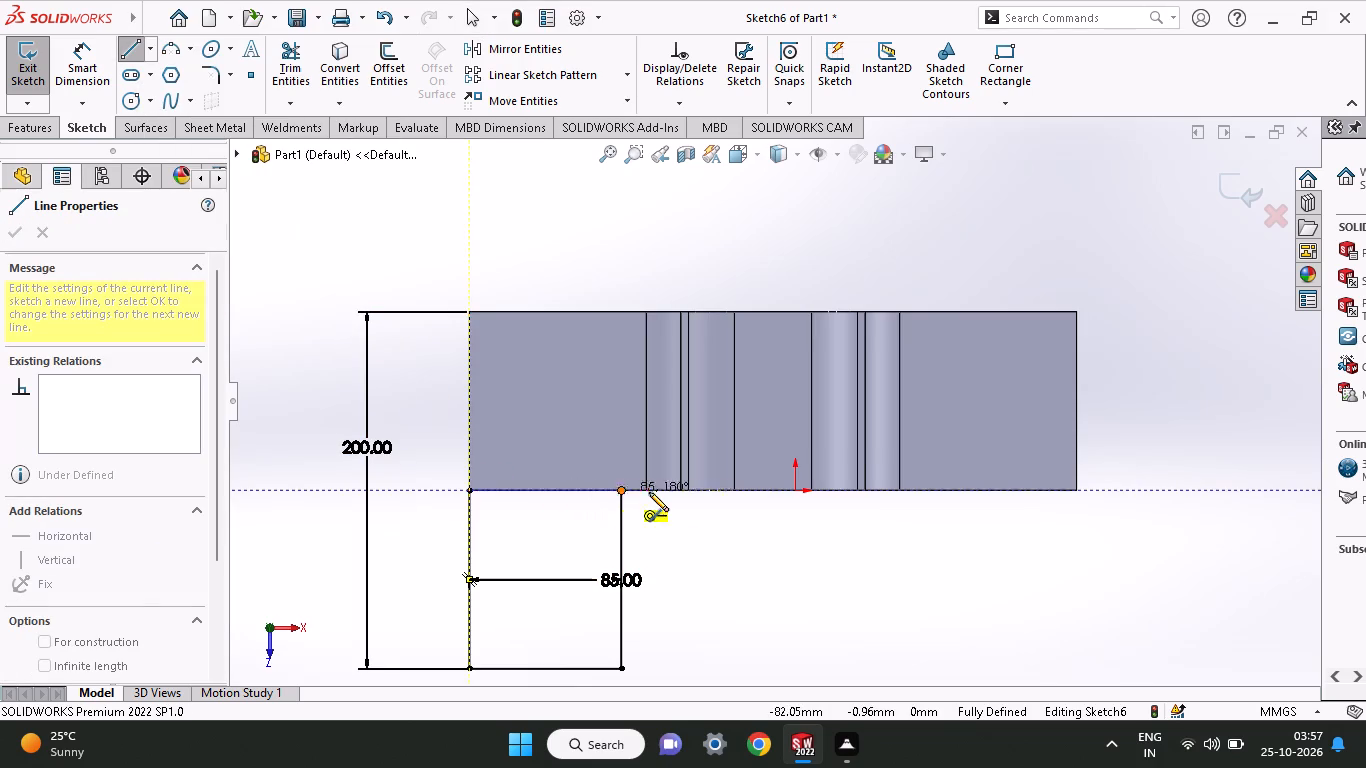
left_click(620, 490)
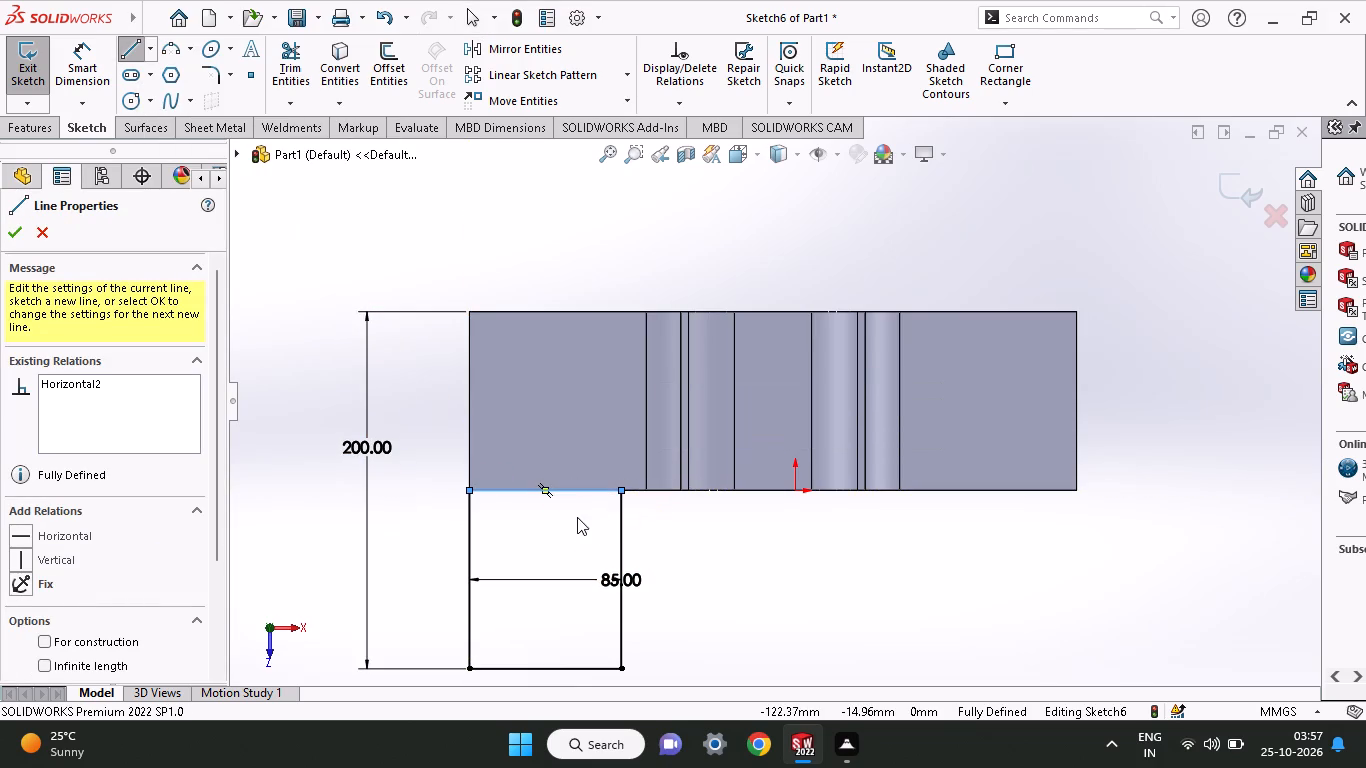
right_click(577, 517)
left_click(592, 533)
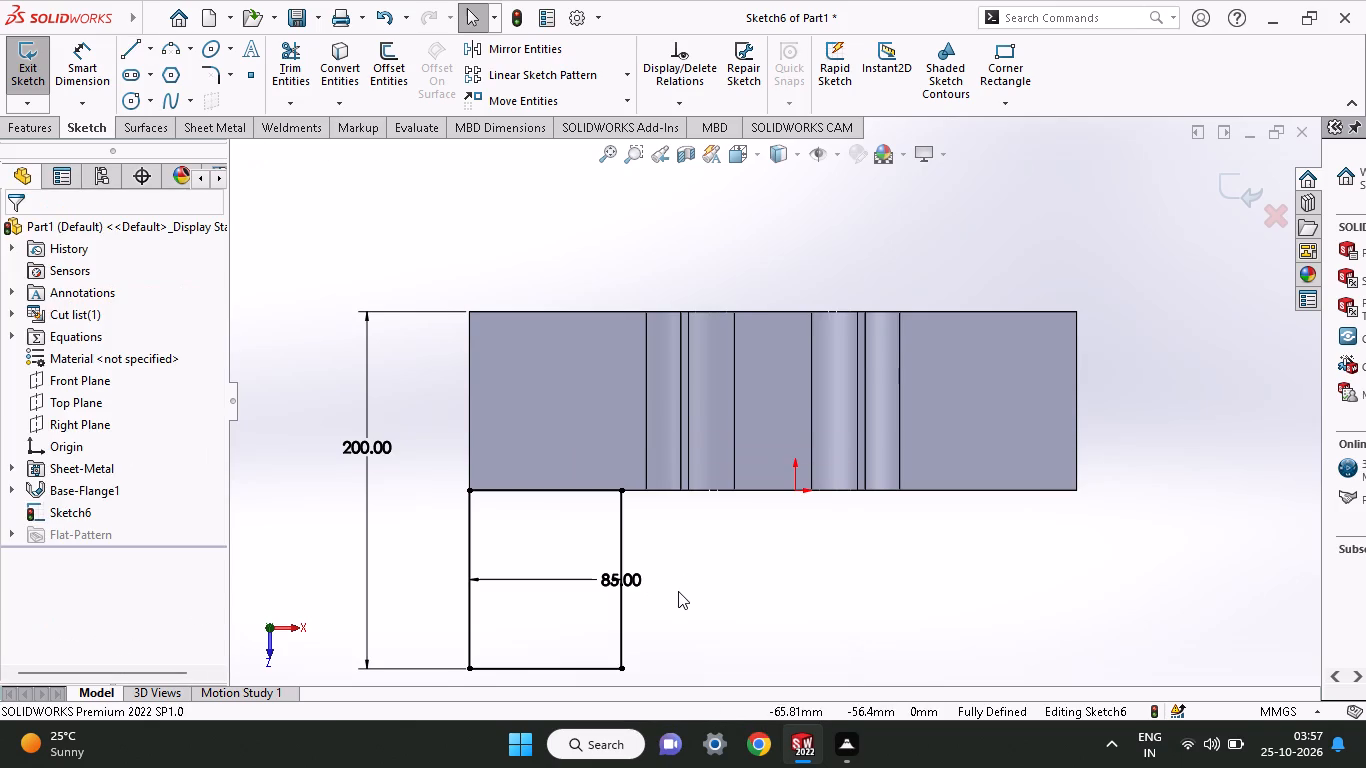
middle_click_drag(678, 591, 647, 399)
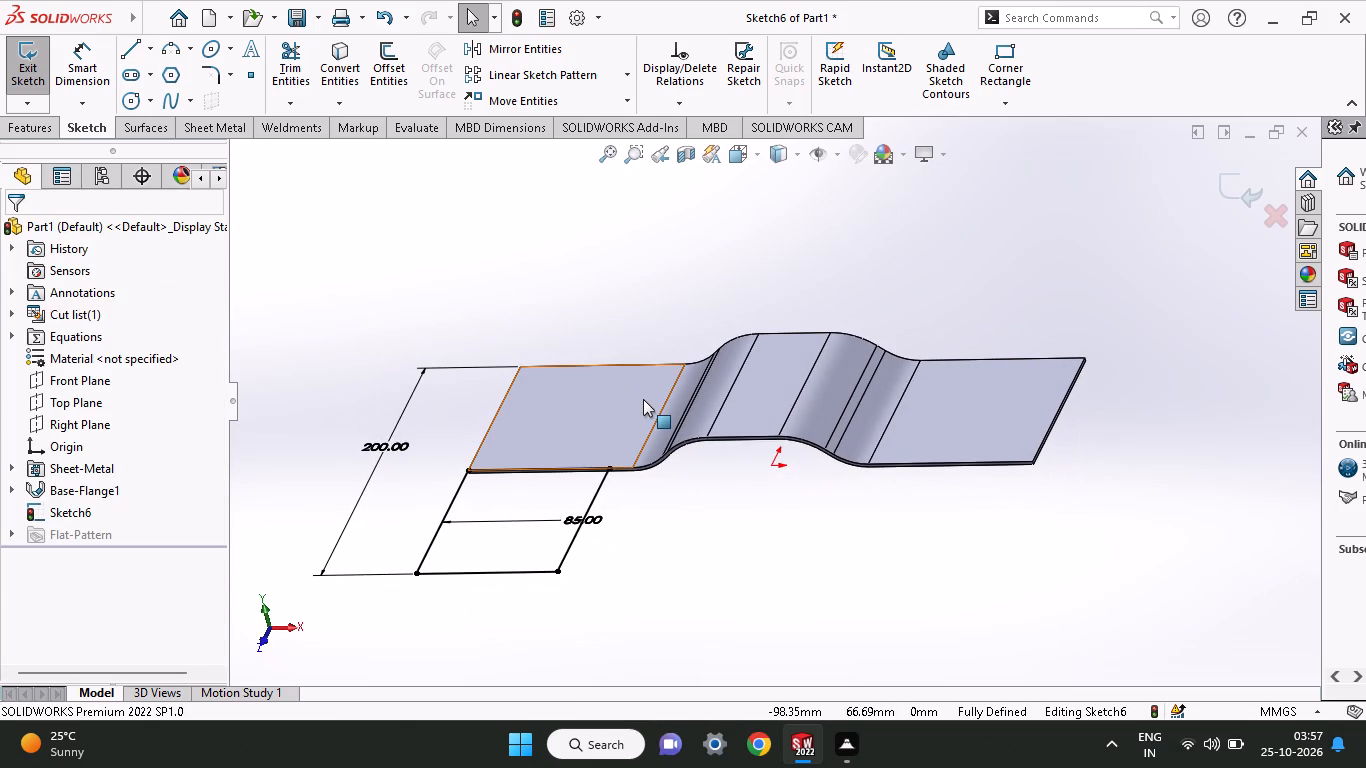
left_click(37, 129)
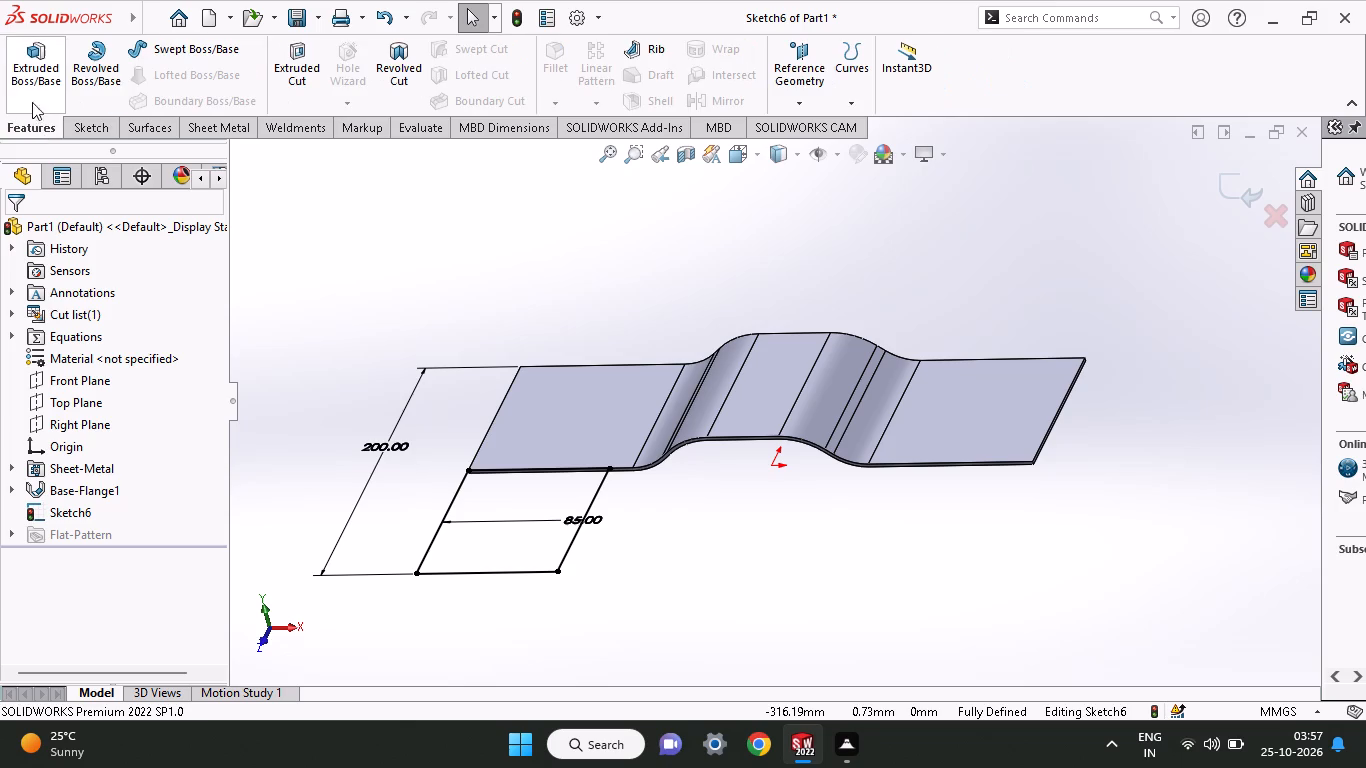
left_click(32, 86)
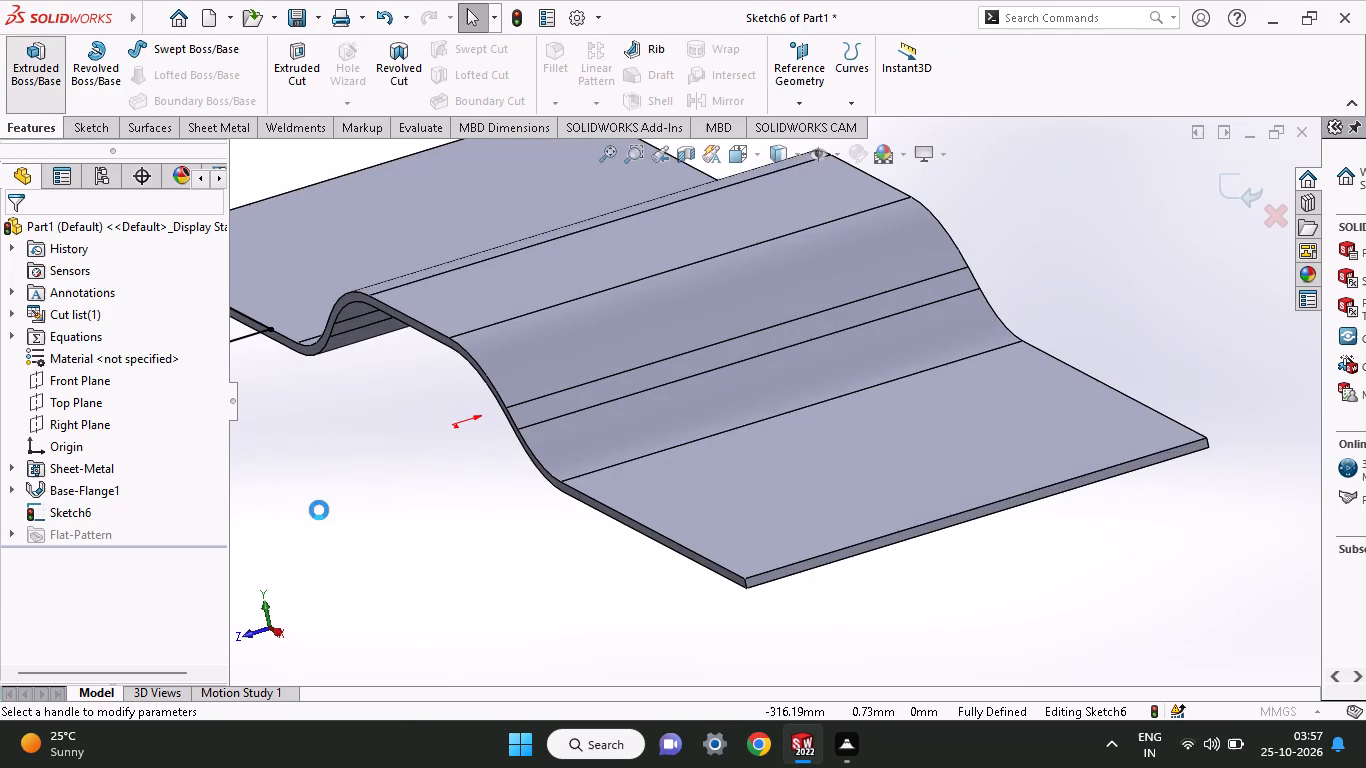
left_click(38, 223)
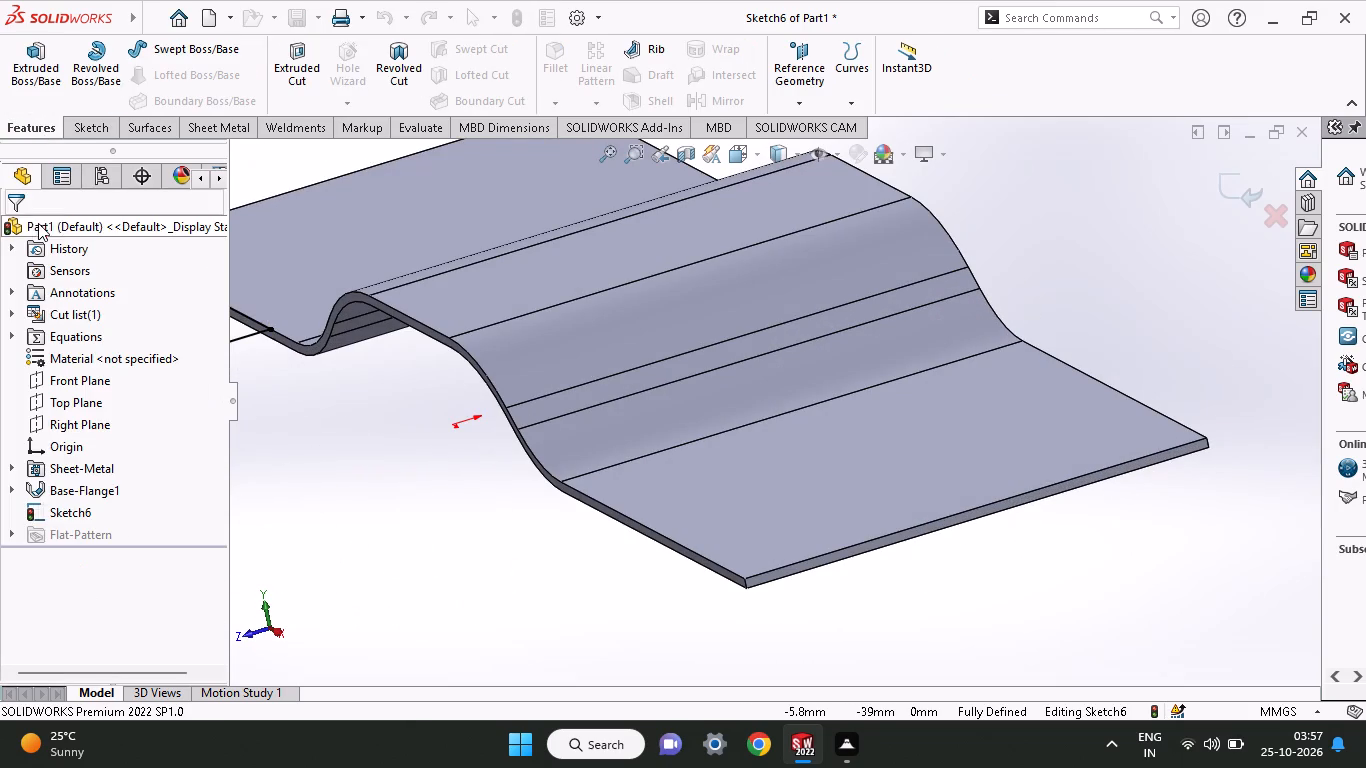
Start a Base Flange/Tab from the closed rectangle sketch and override its default sheet metal parameters.
left_click(195, 134)
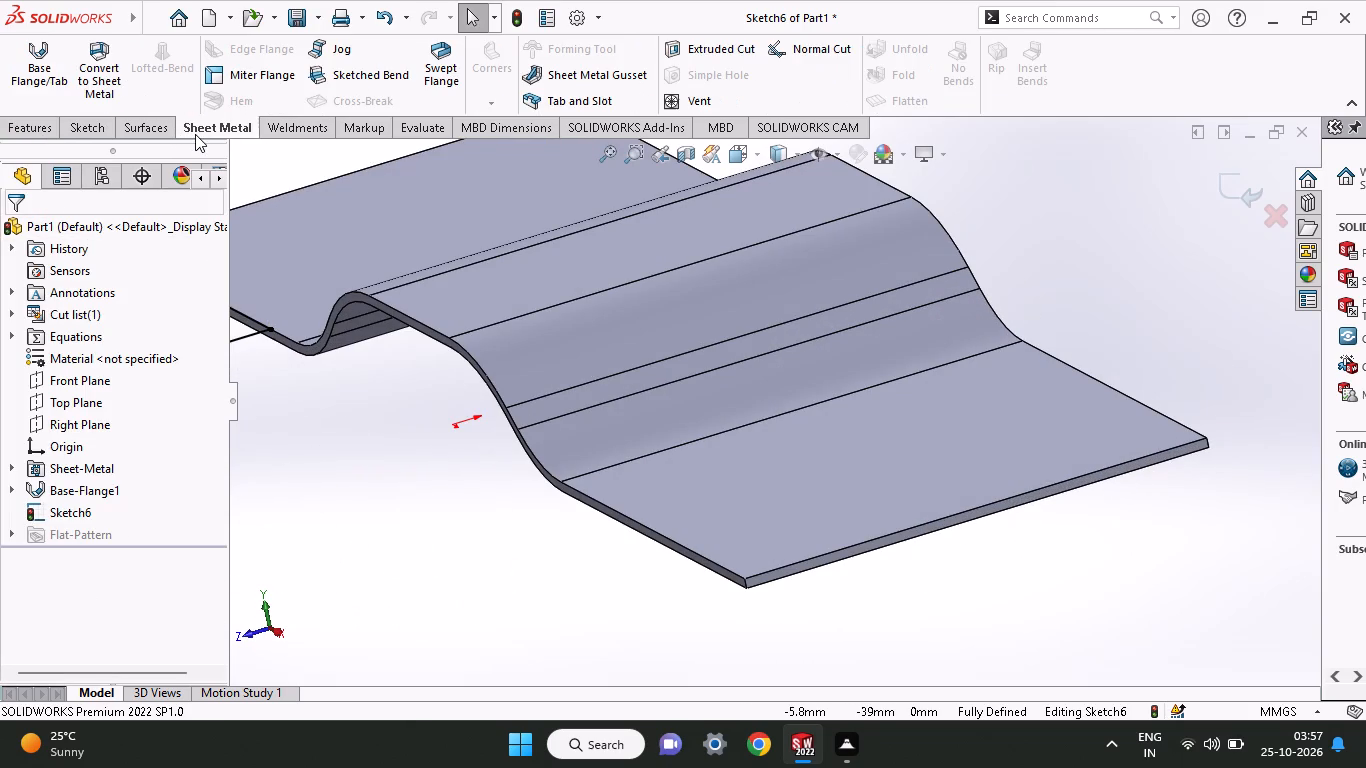
left_click(37, 49)
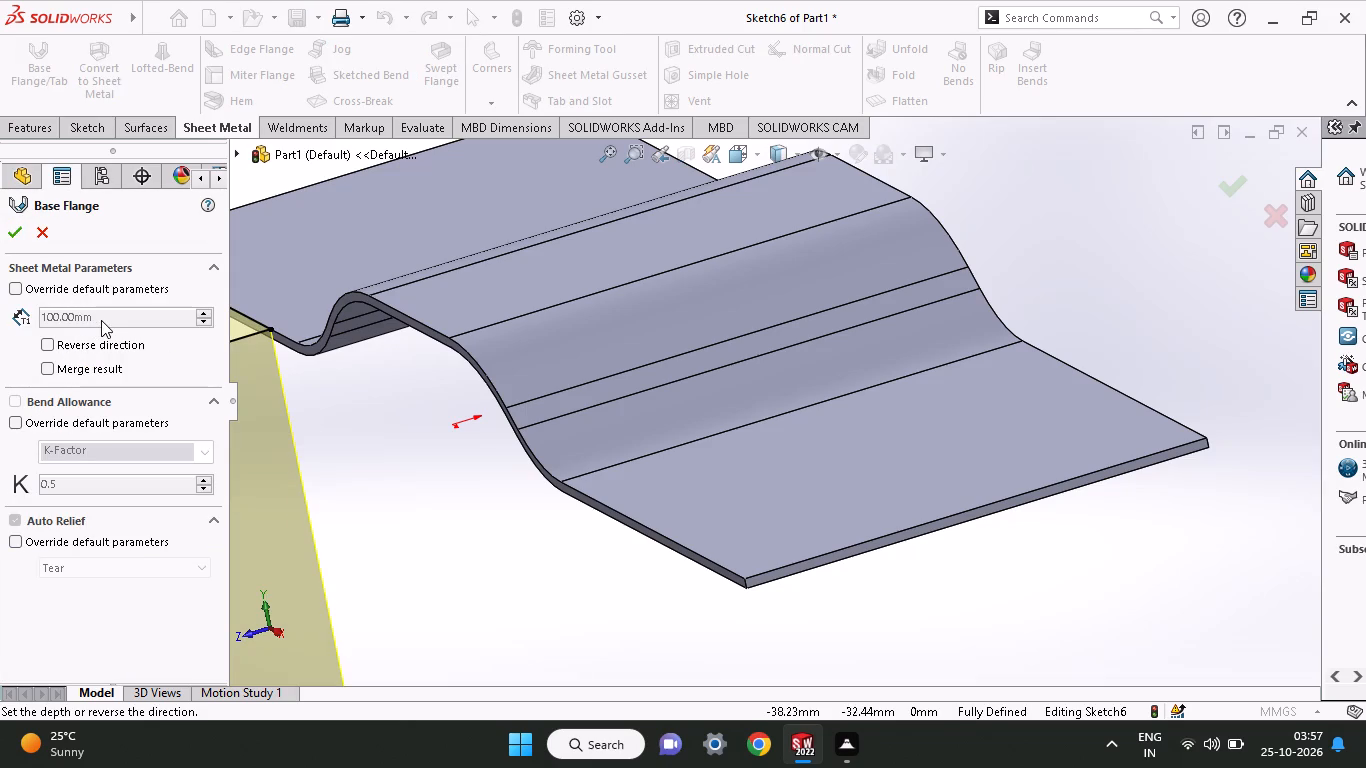
middle_click_drag(365, 423, 571, 383)
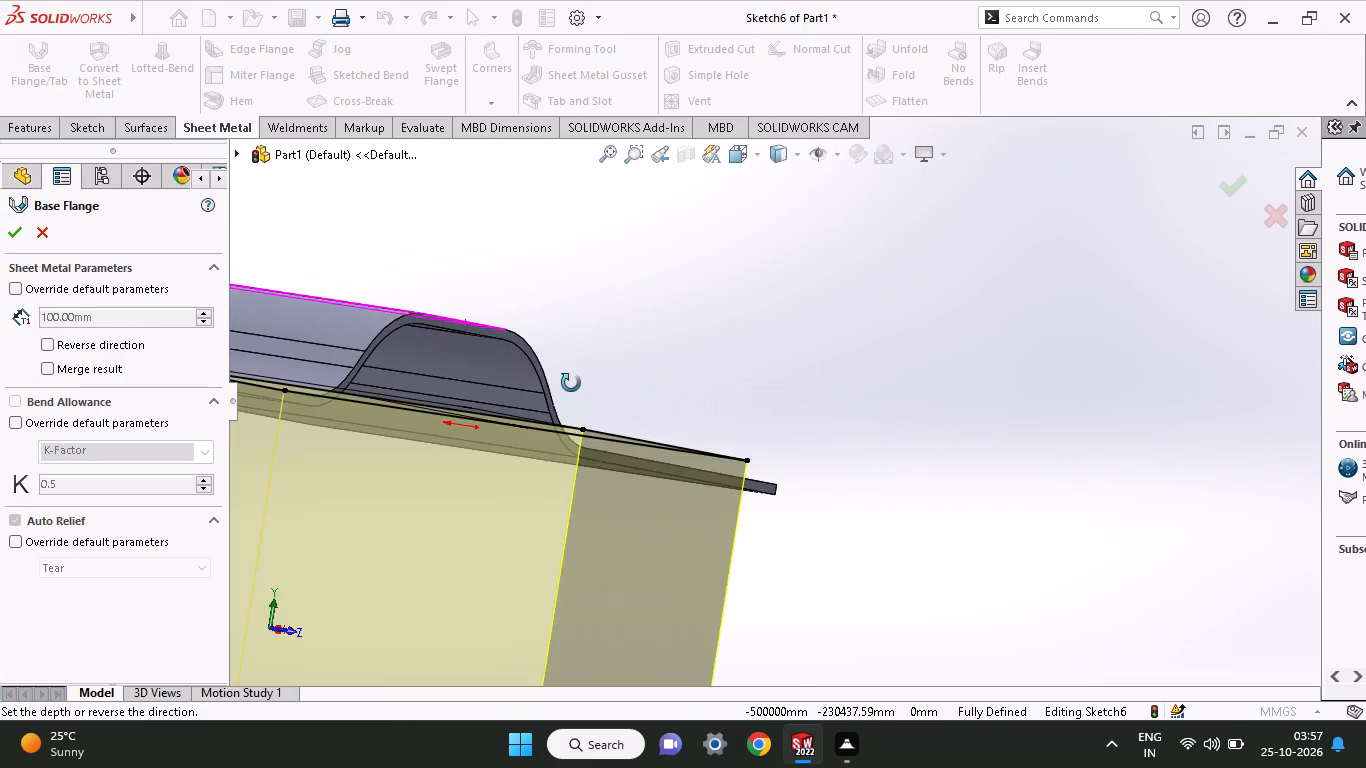
middle_click_drag(571, 383, 649, 419)
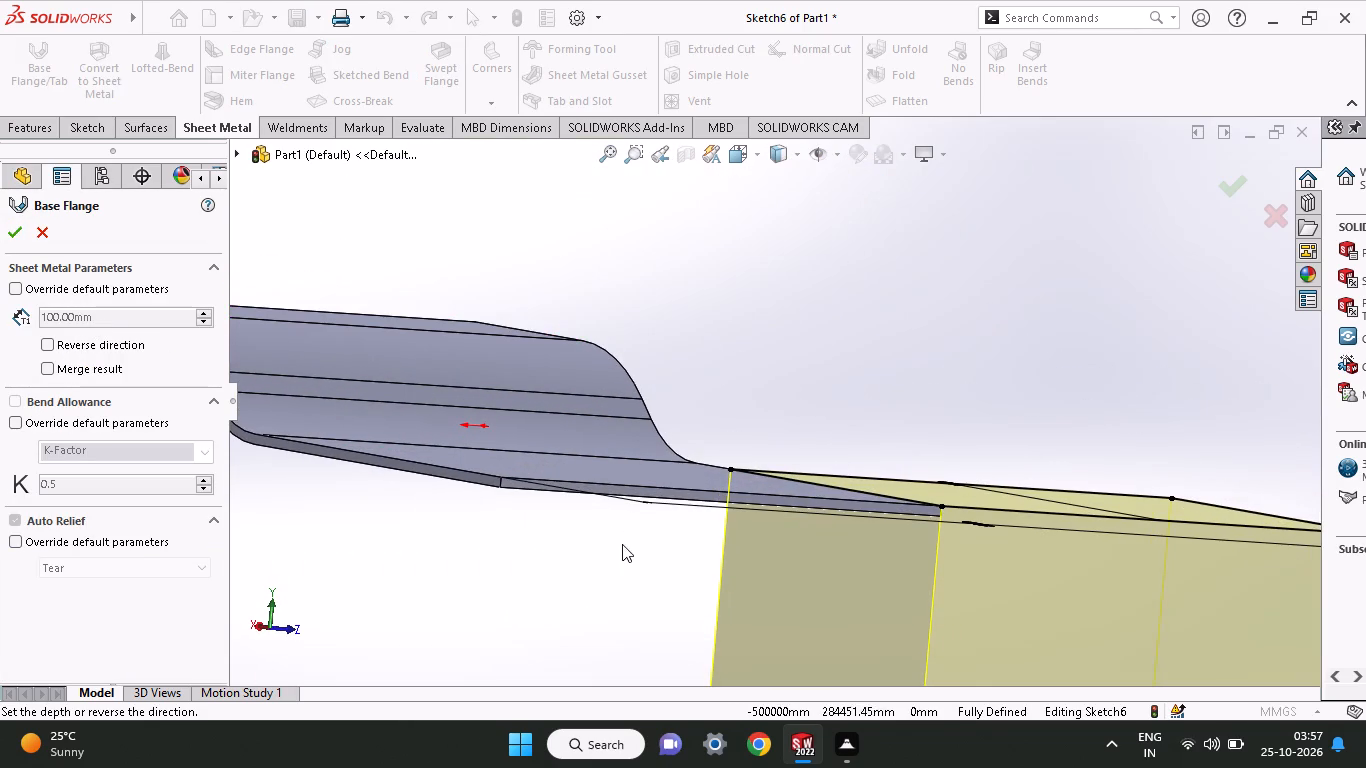
left_click(564, 493)
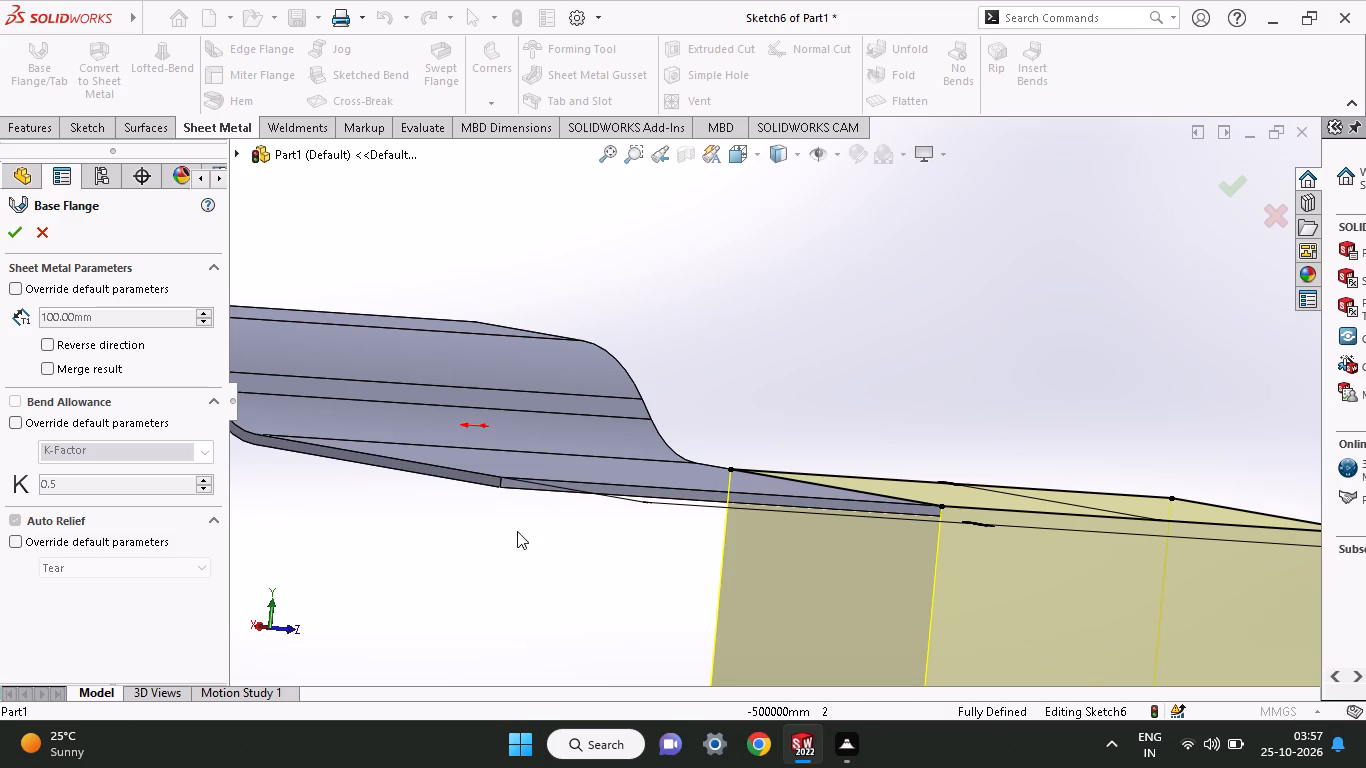
left_click(108, 312)
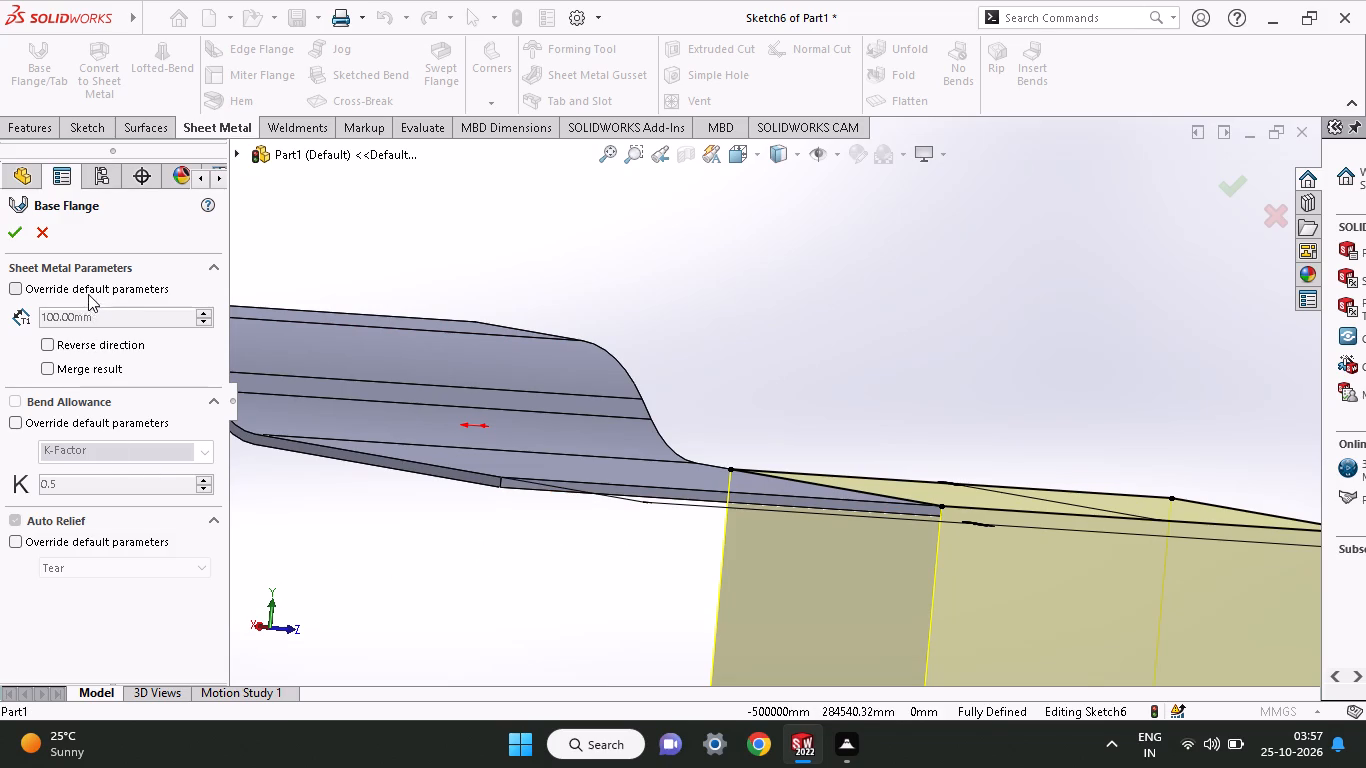
left_click(89, 287)
left_click(754, 501)
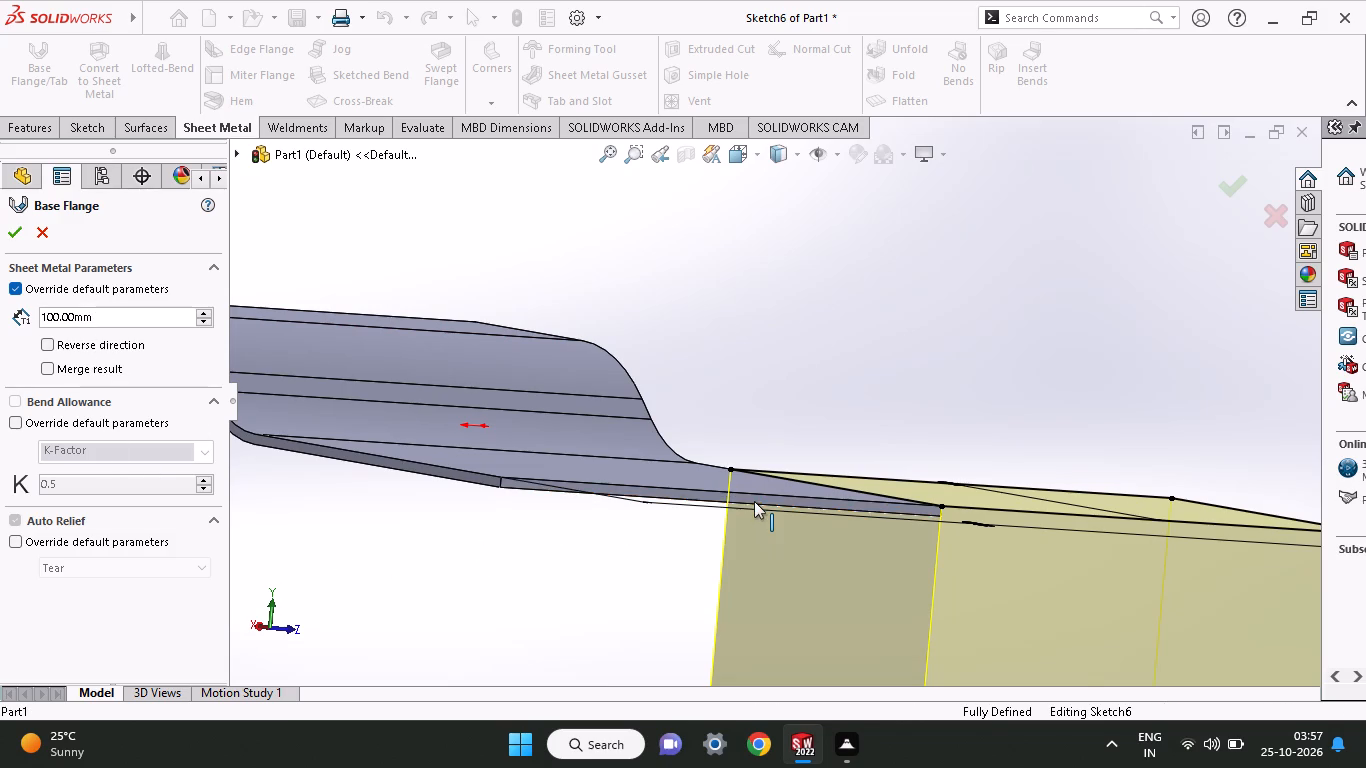
left_click(479, 486)
left_click(479, 486)
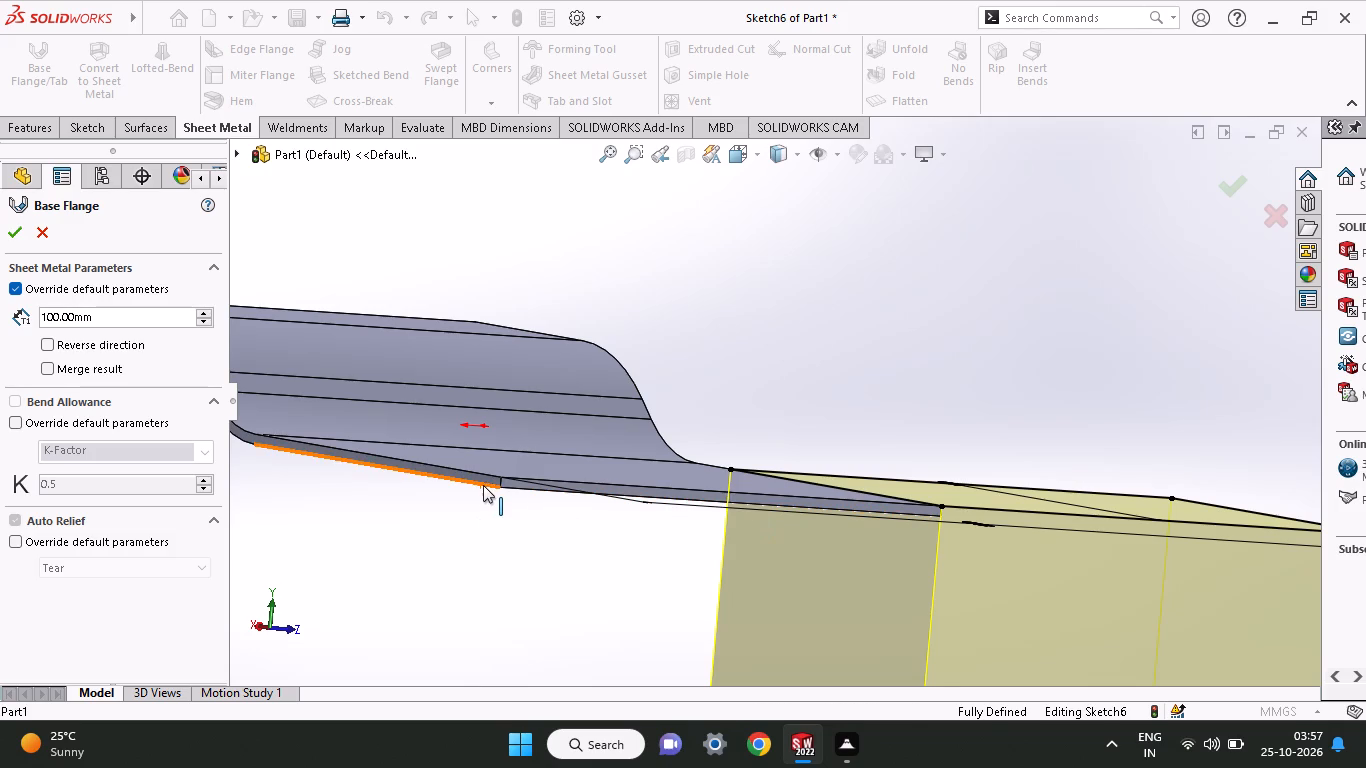
middle_click_drag(492, 556, 507, 489)
left_click(510, 516)
middle_click_drag(531, 548, 475, 684)
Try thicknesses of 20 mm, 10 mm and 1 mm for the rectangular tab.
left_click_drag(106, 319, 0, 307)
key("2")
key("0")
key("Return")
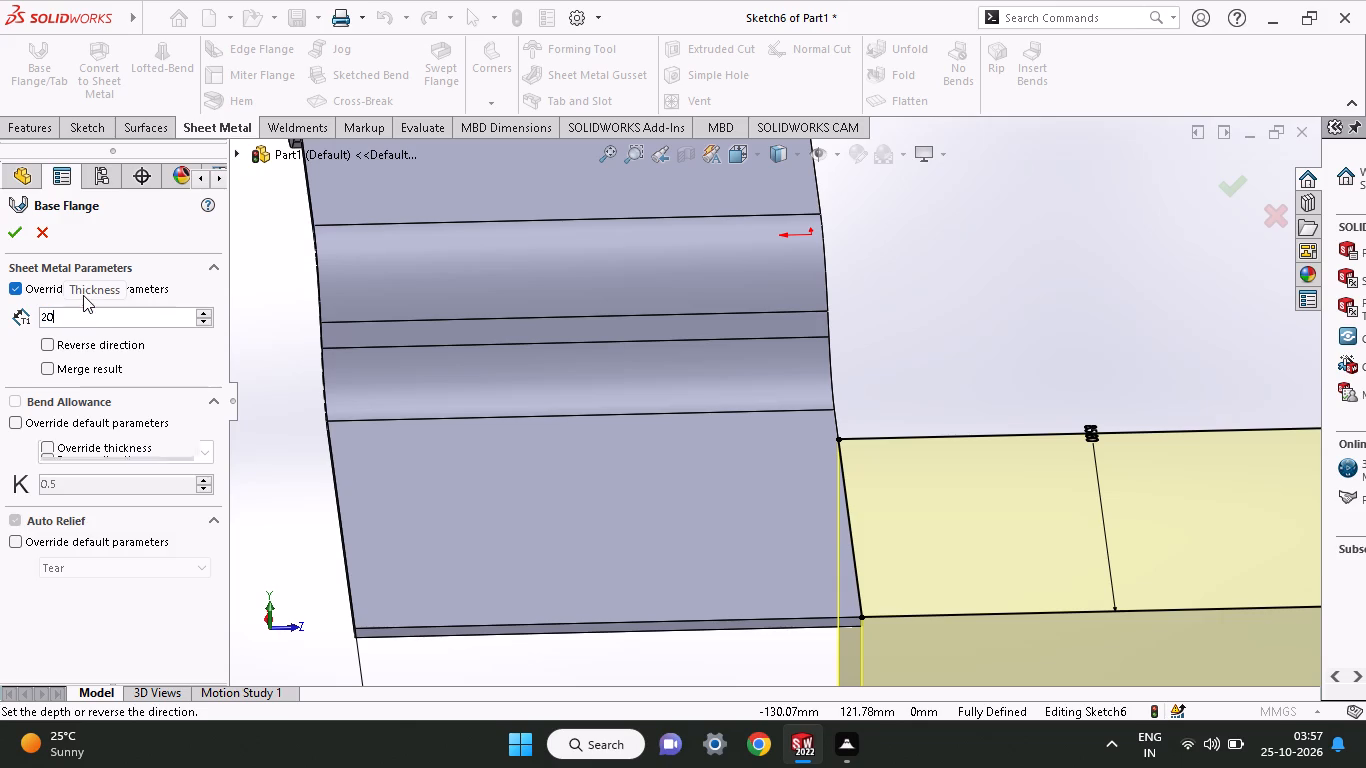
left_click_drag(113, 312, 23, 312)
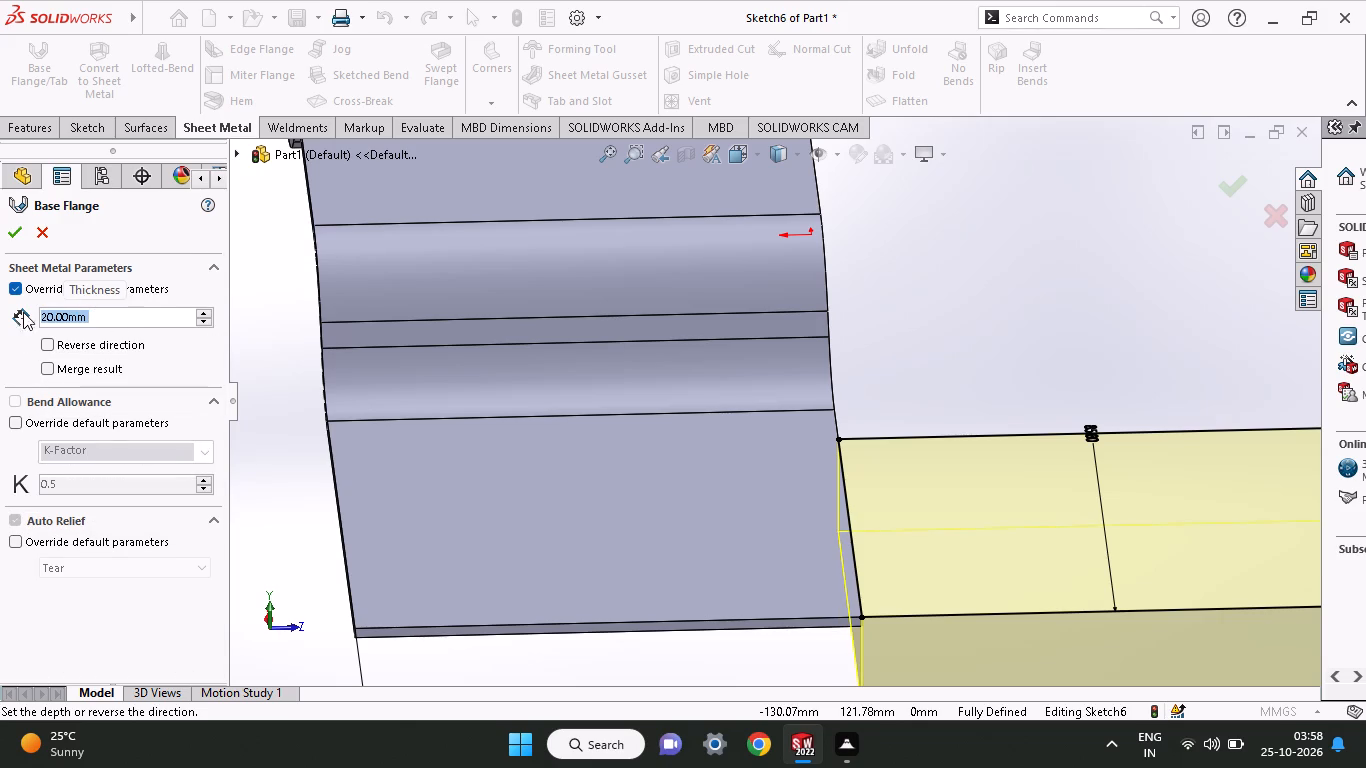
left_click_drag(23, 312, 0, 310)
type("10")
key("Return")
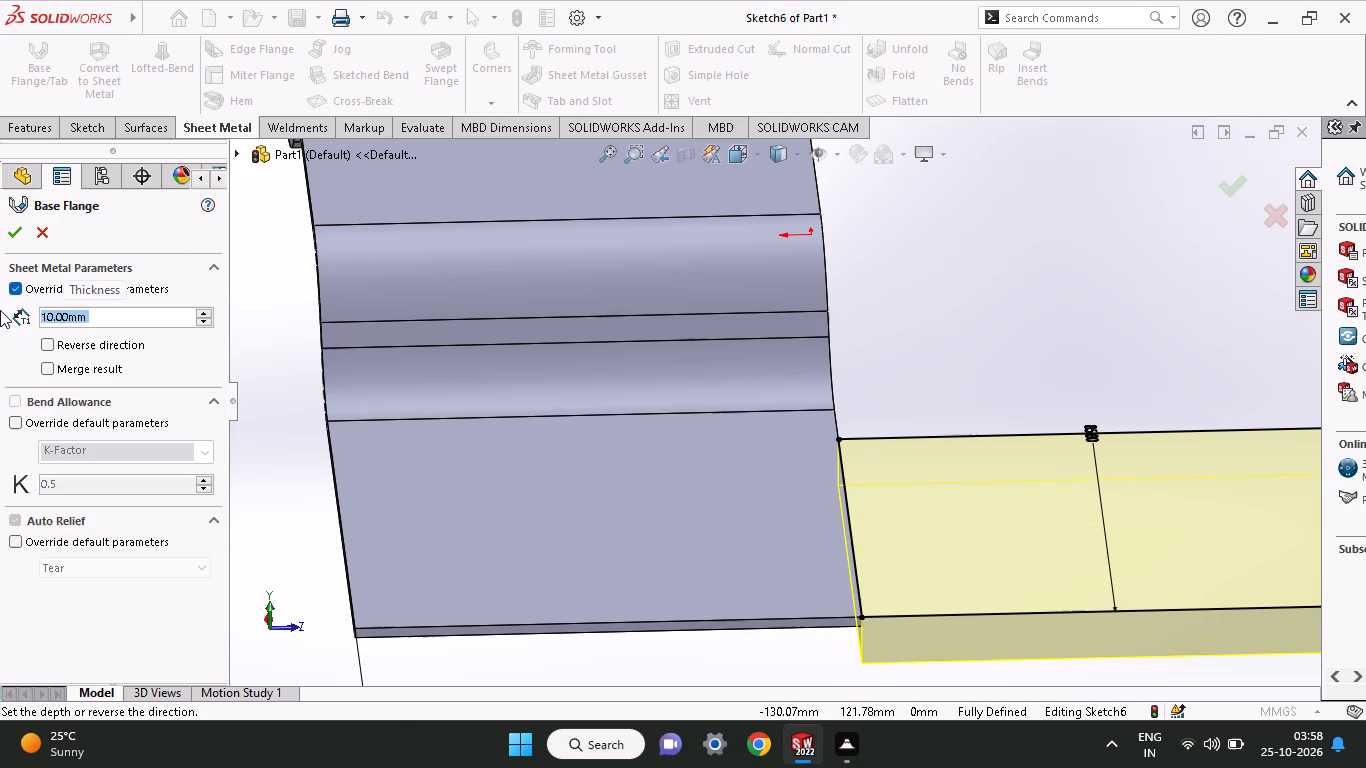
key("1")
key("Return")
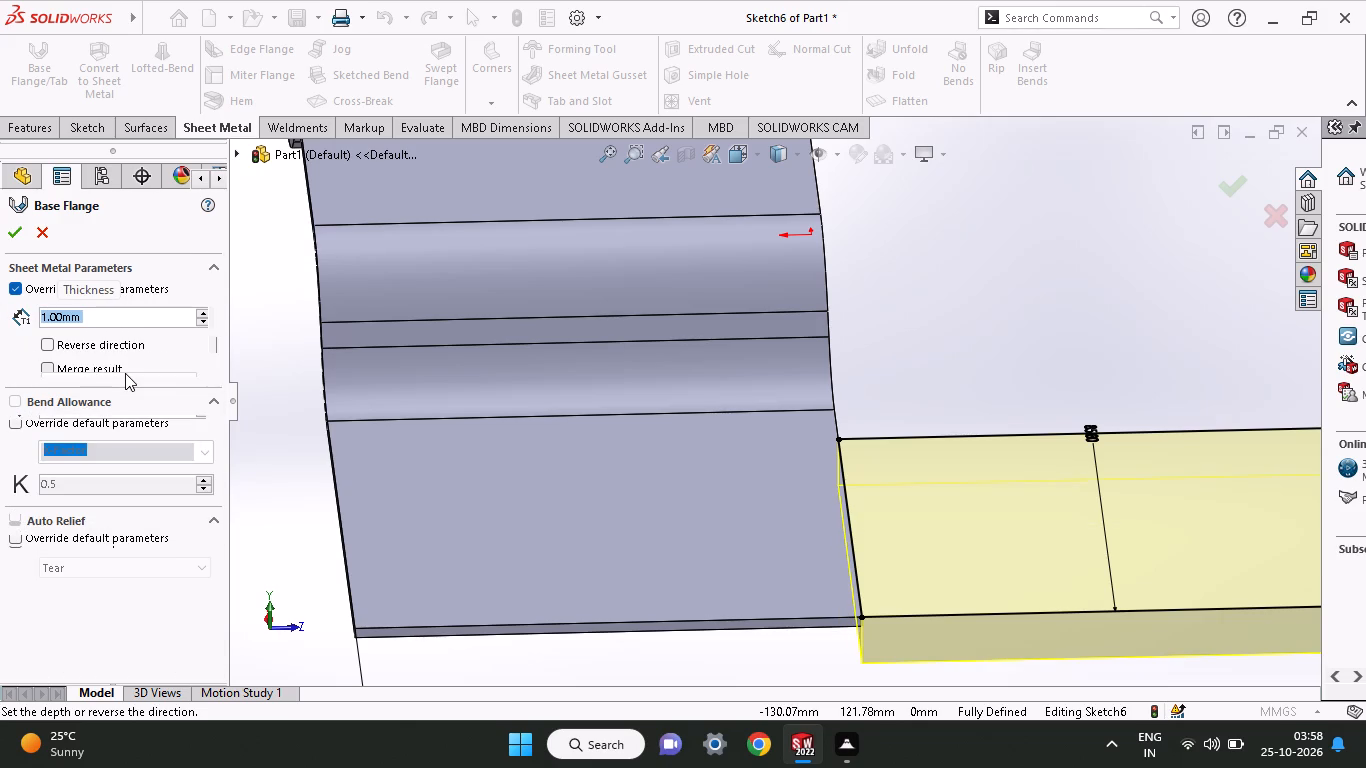
Set the tab's thickness to 2 mm and create the base flange.
key("2")
key("Return")
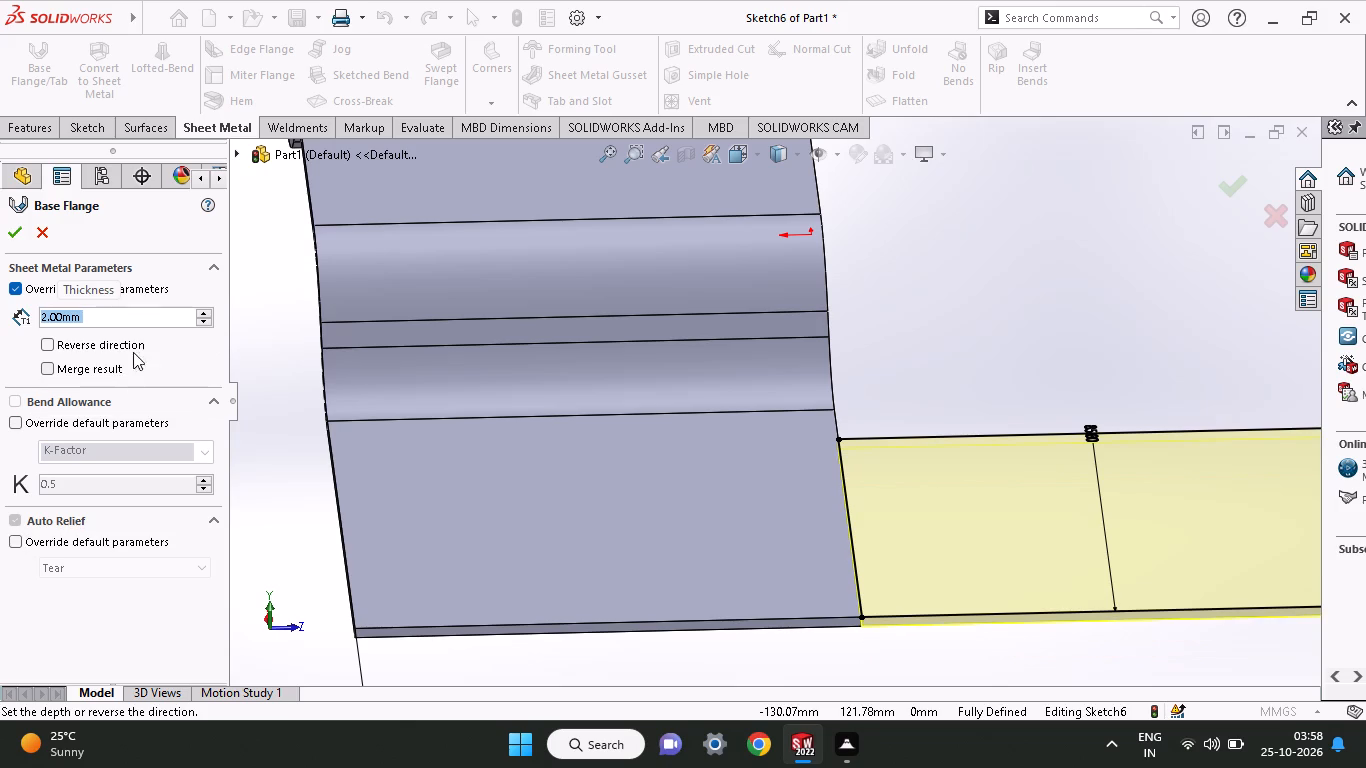
left_click(6, 227)
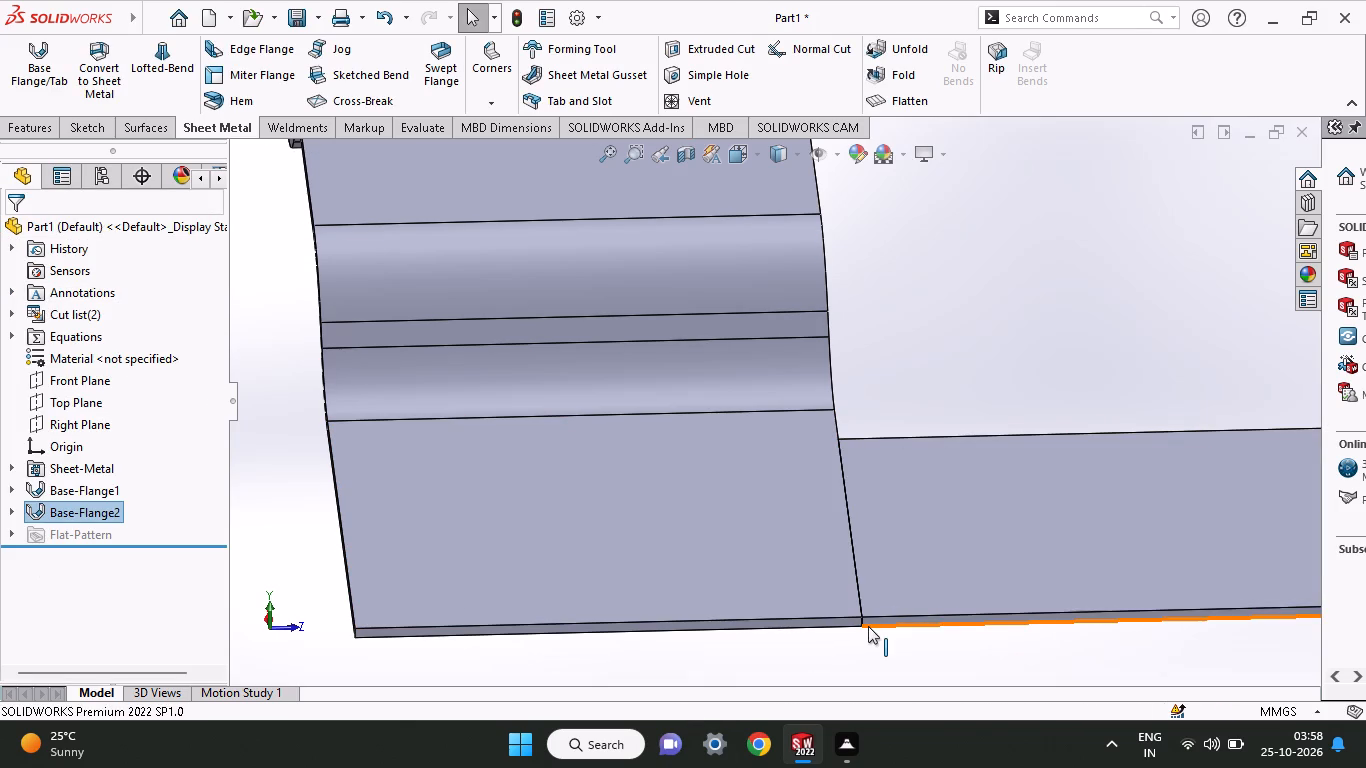
Inspect the new tab from both sides and start a sketch on its top face.
middle_click_drag(868, 626, 731, 721)
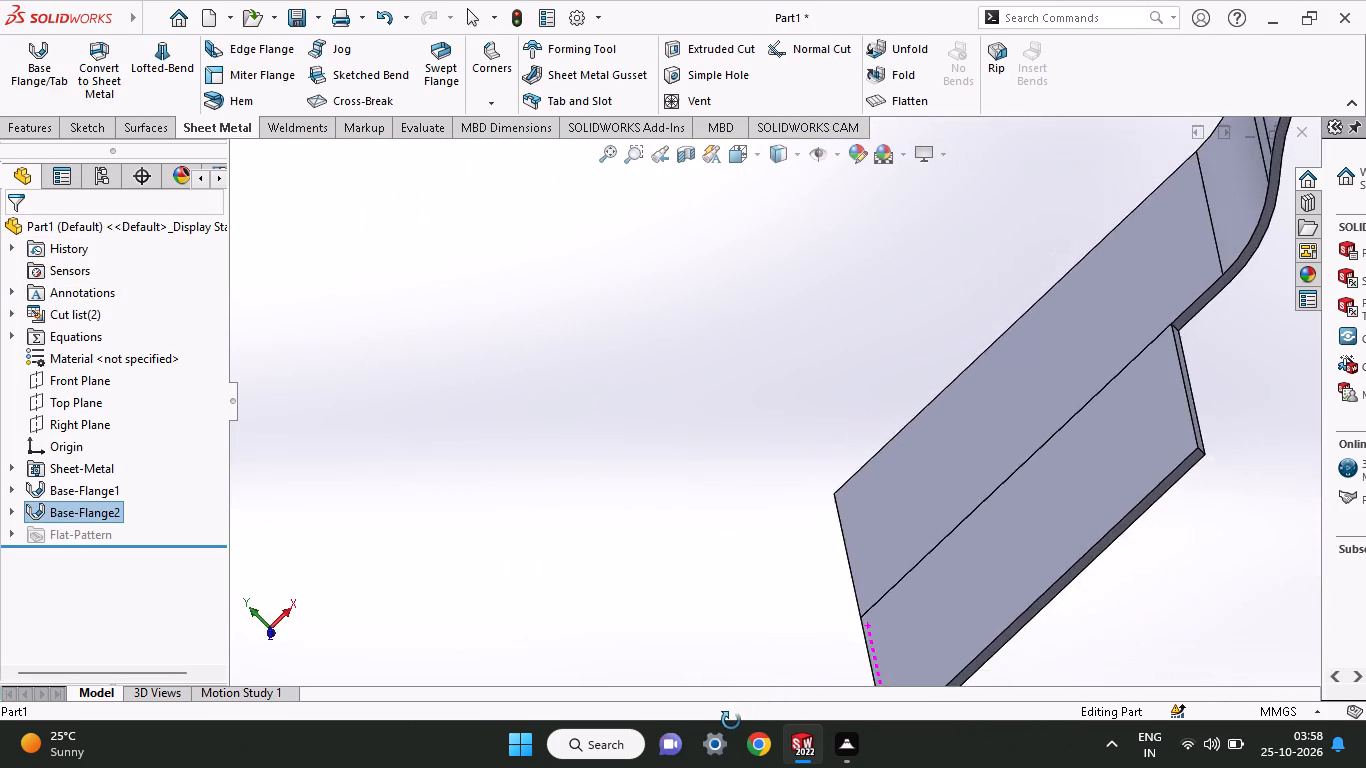
middle_click_drag(731, 721, 577, 767)
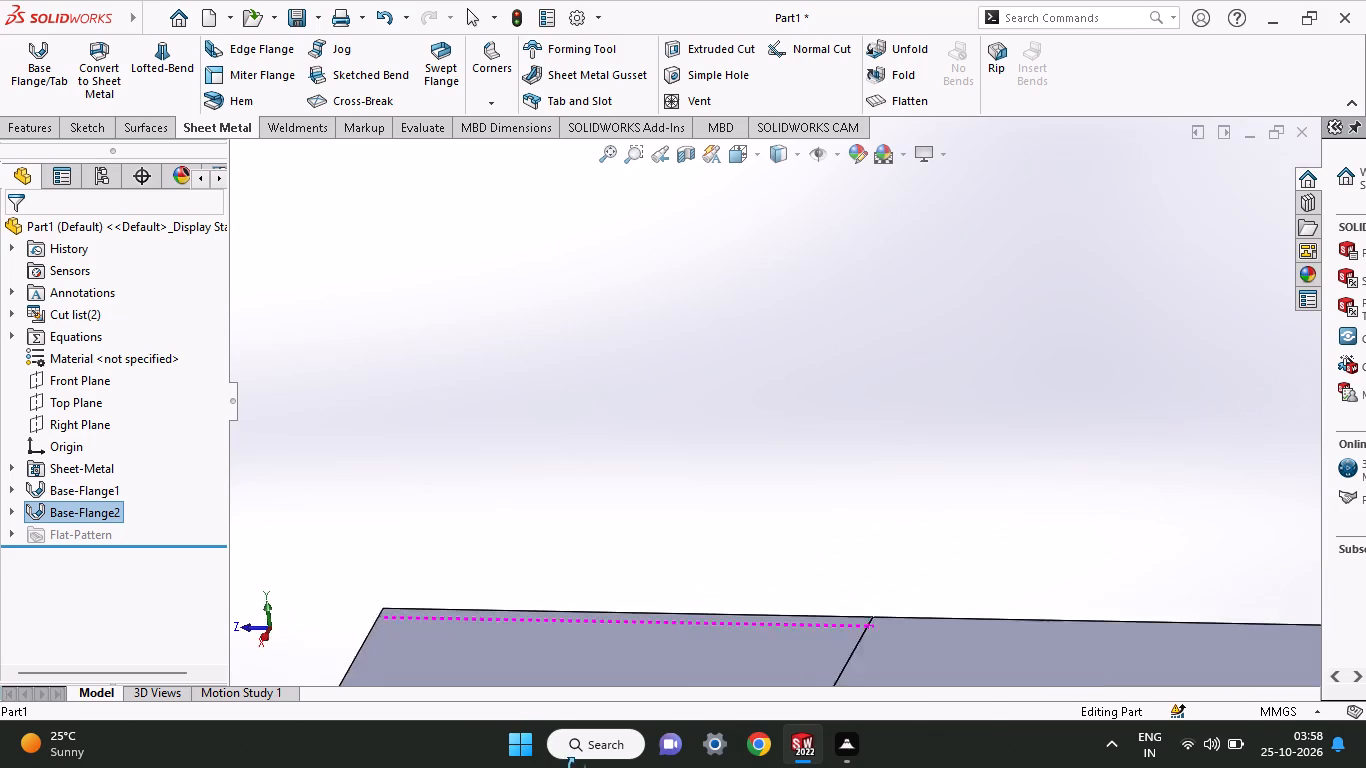
middle_click_drag(577, 767, 634, 369)
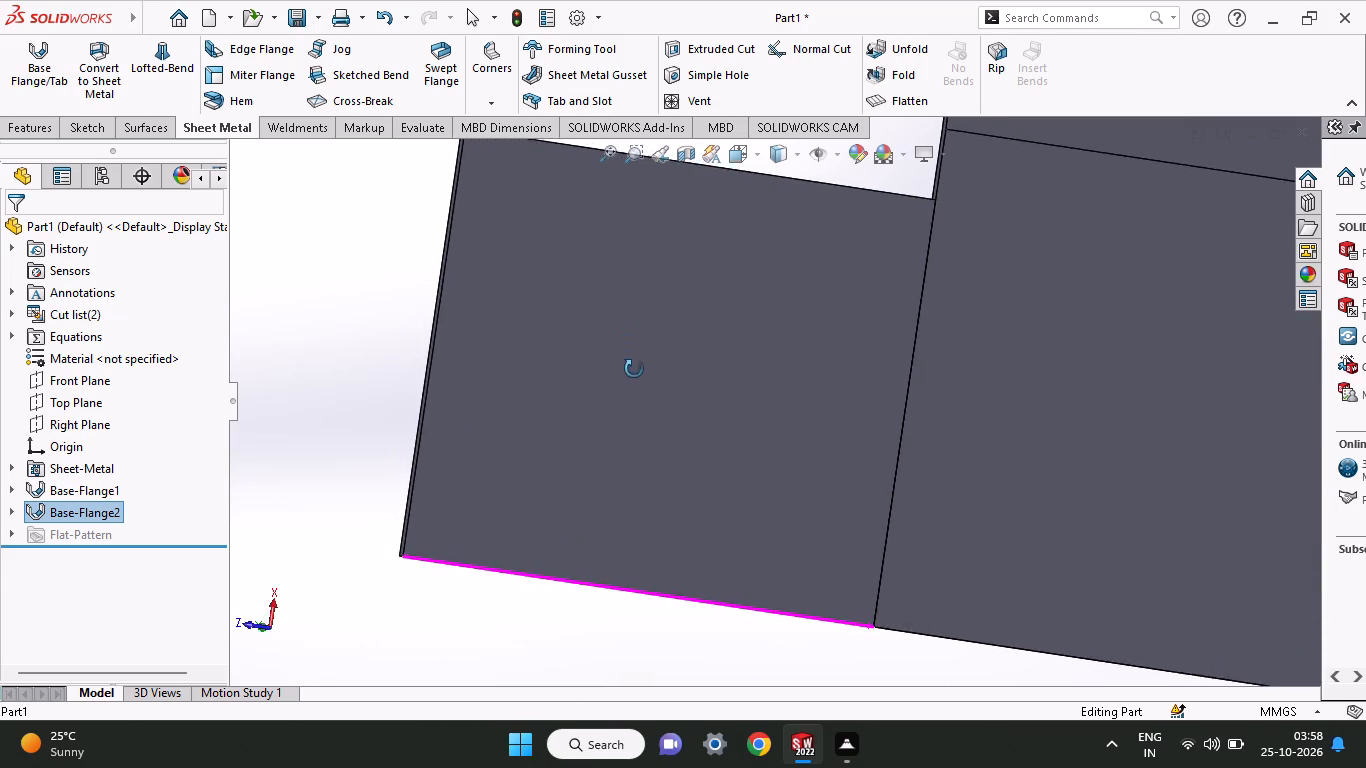
middle_click_drag(634, 369, 627, 411)
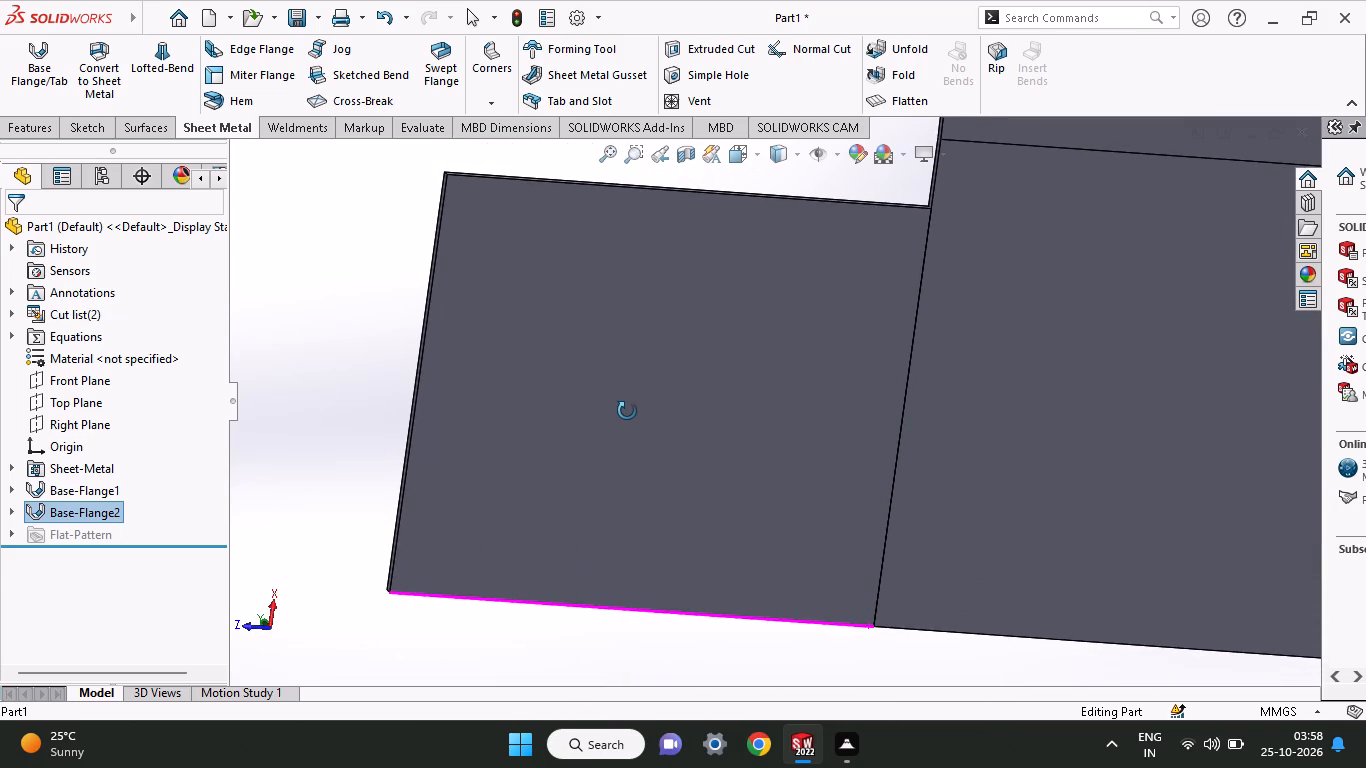
middle_click_drag(627, 411, 623, 413)
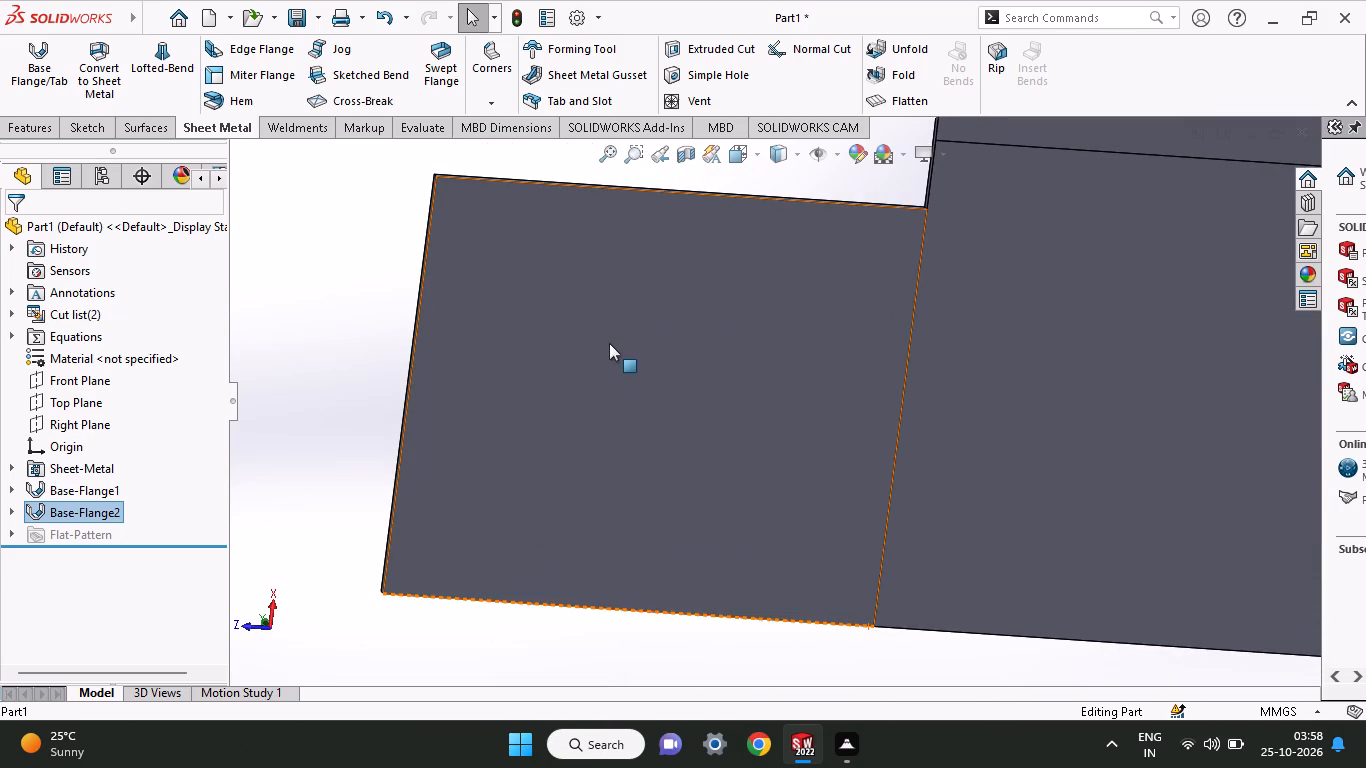
middle_click_drag(609, 343, 737, 627)
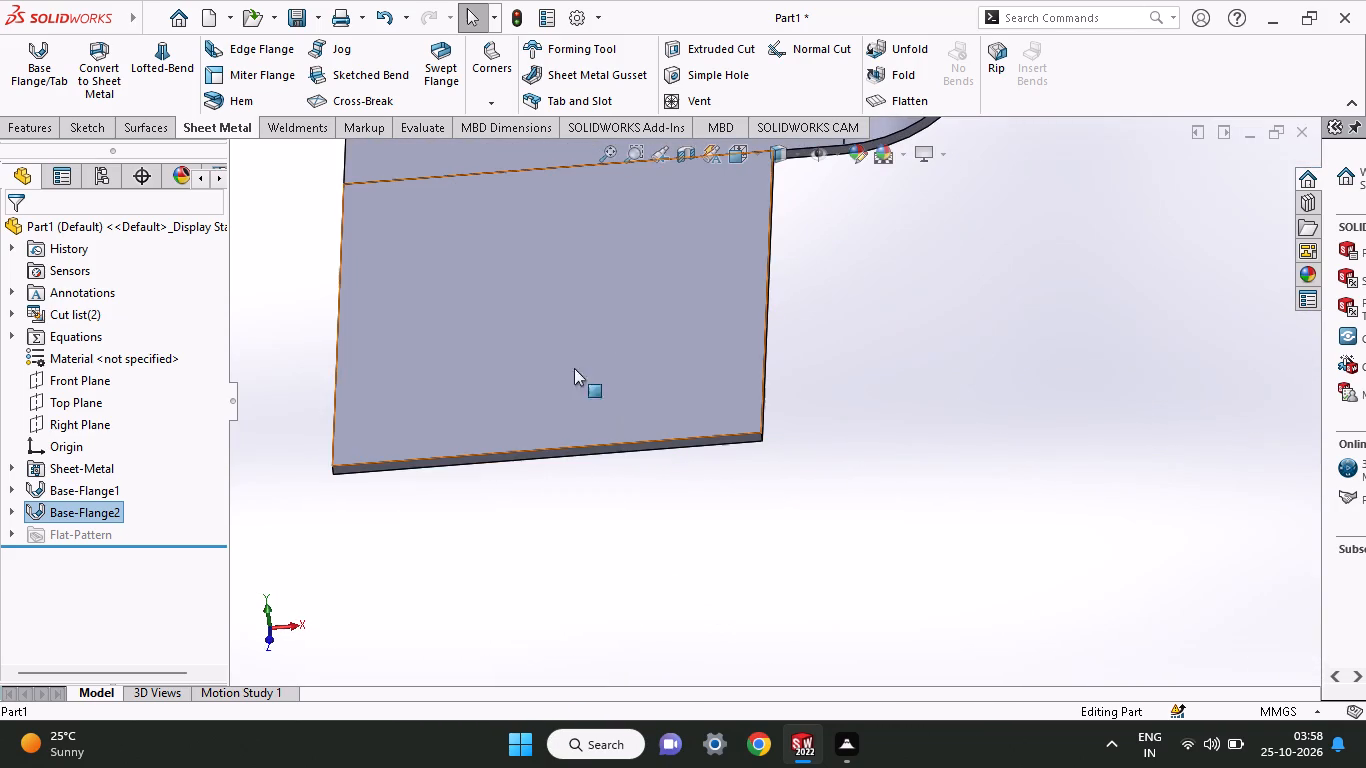
left_click(513, 311)
left_click(592, 254)
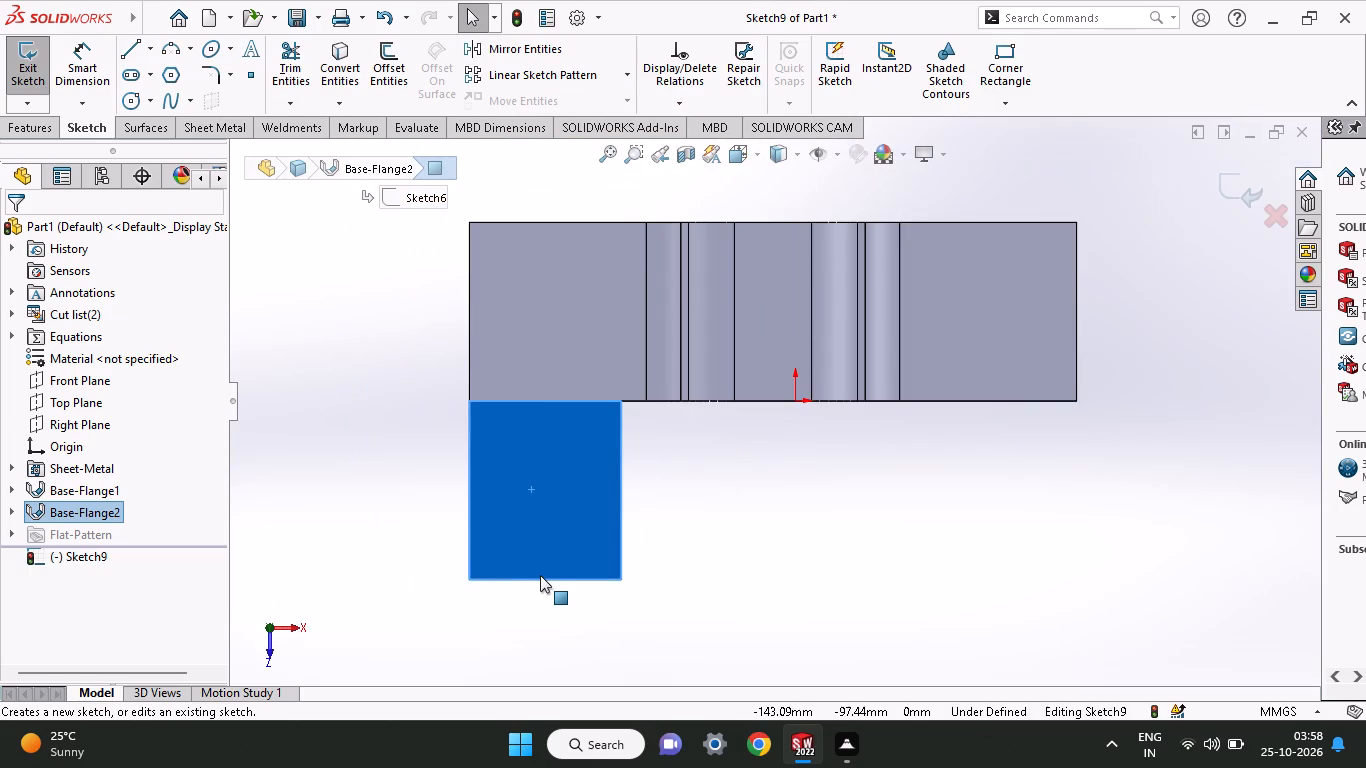
Sketch three connected lines along the tab's edges: about 68 mm of the left side, the full outer end, and about 71 mm of the right side.
scroll(544, 571, "down", 3, "ctrl")
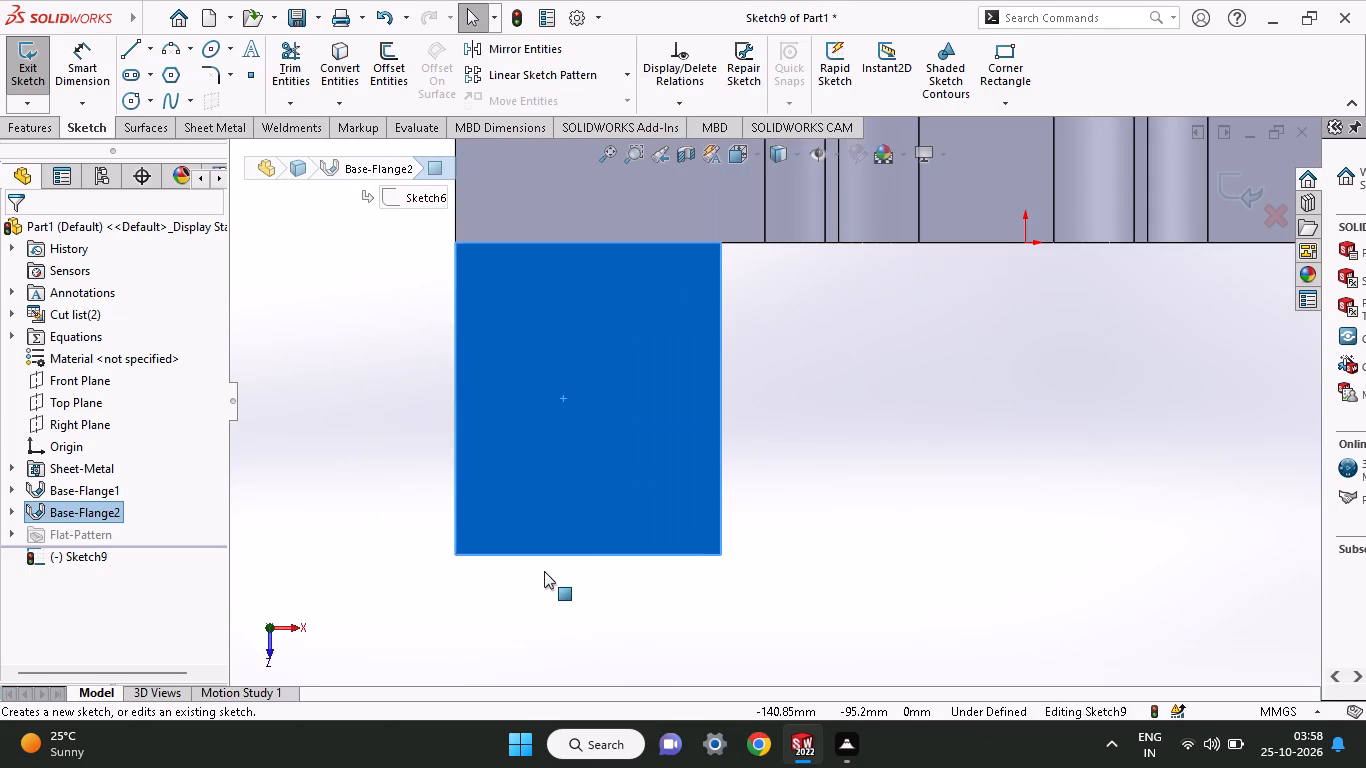
scroll(558, 533, "down", 1, "ctrl")
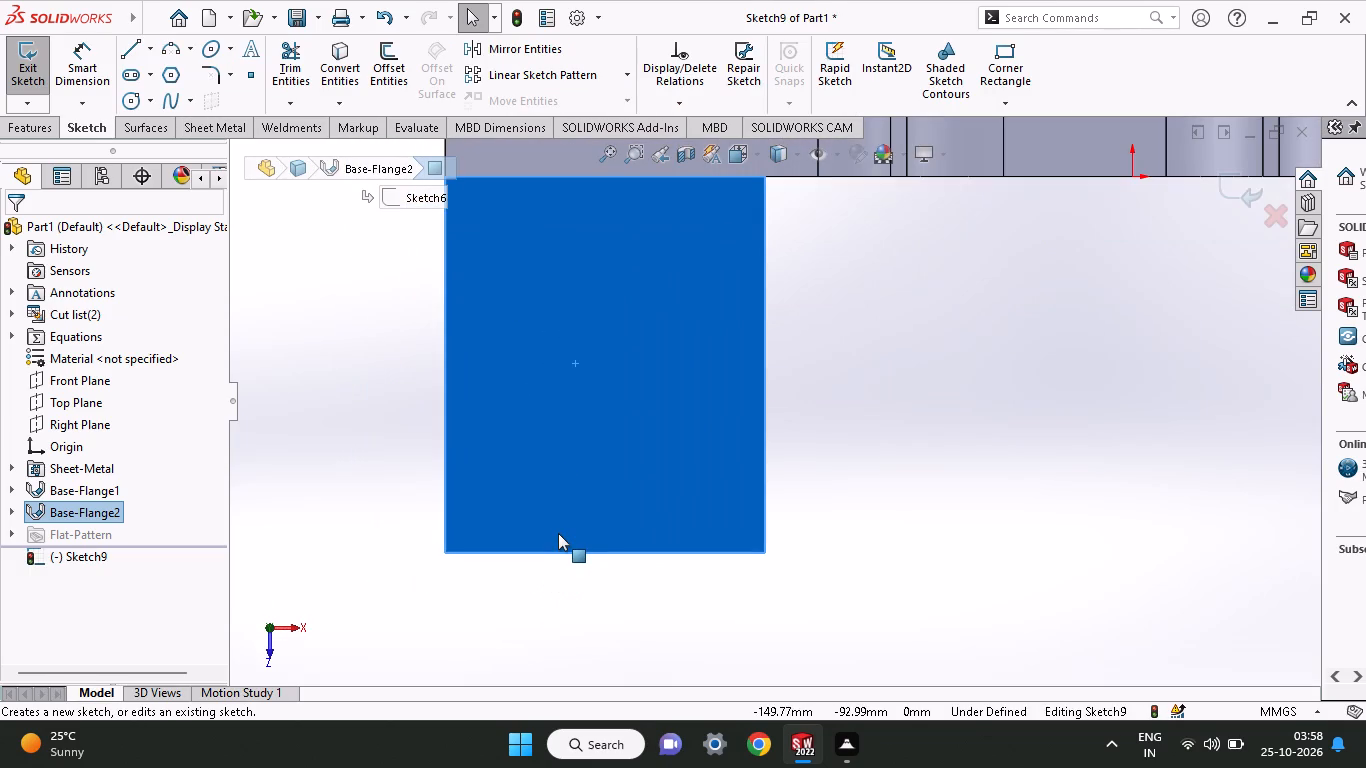
scroll(558, 533, "down", 1, "ctrl")
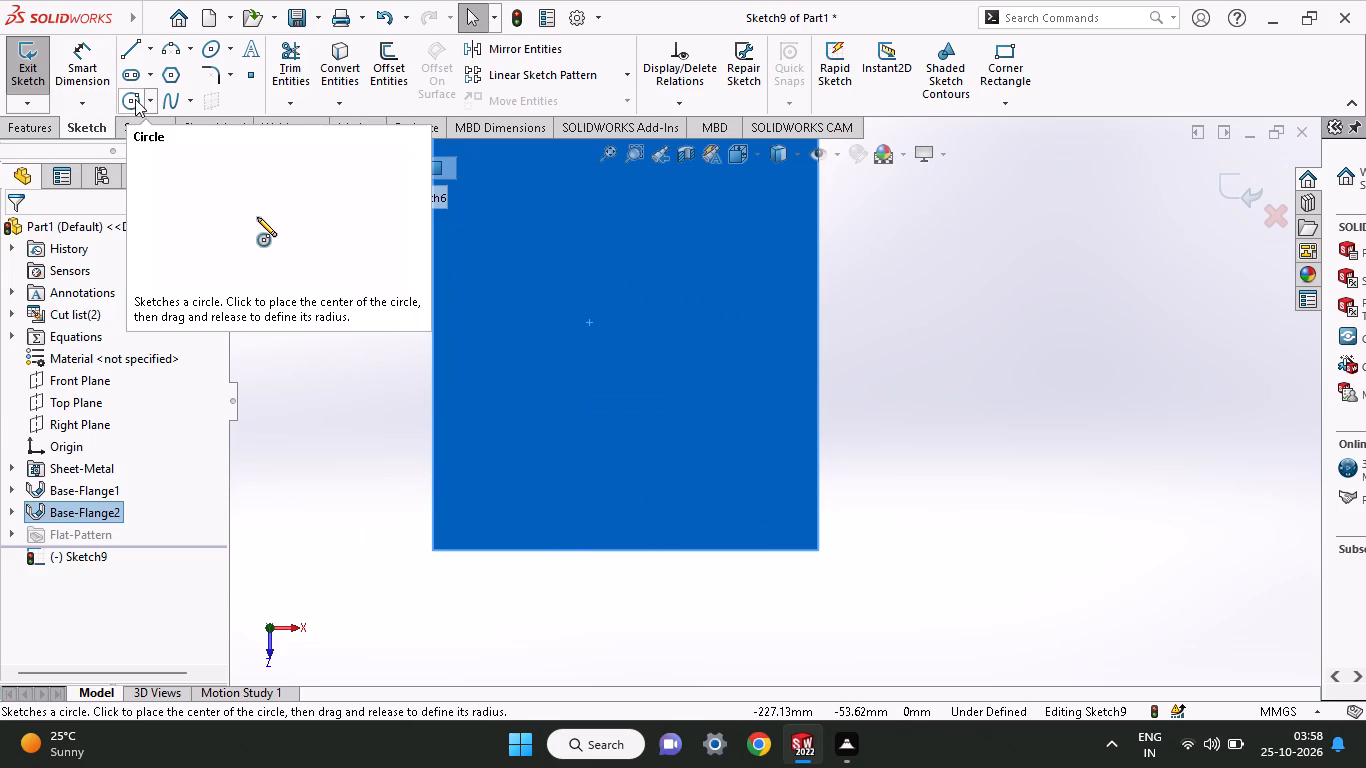
left_click(133, 55)
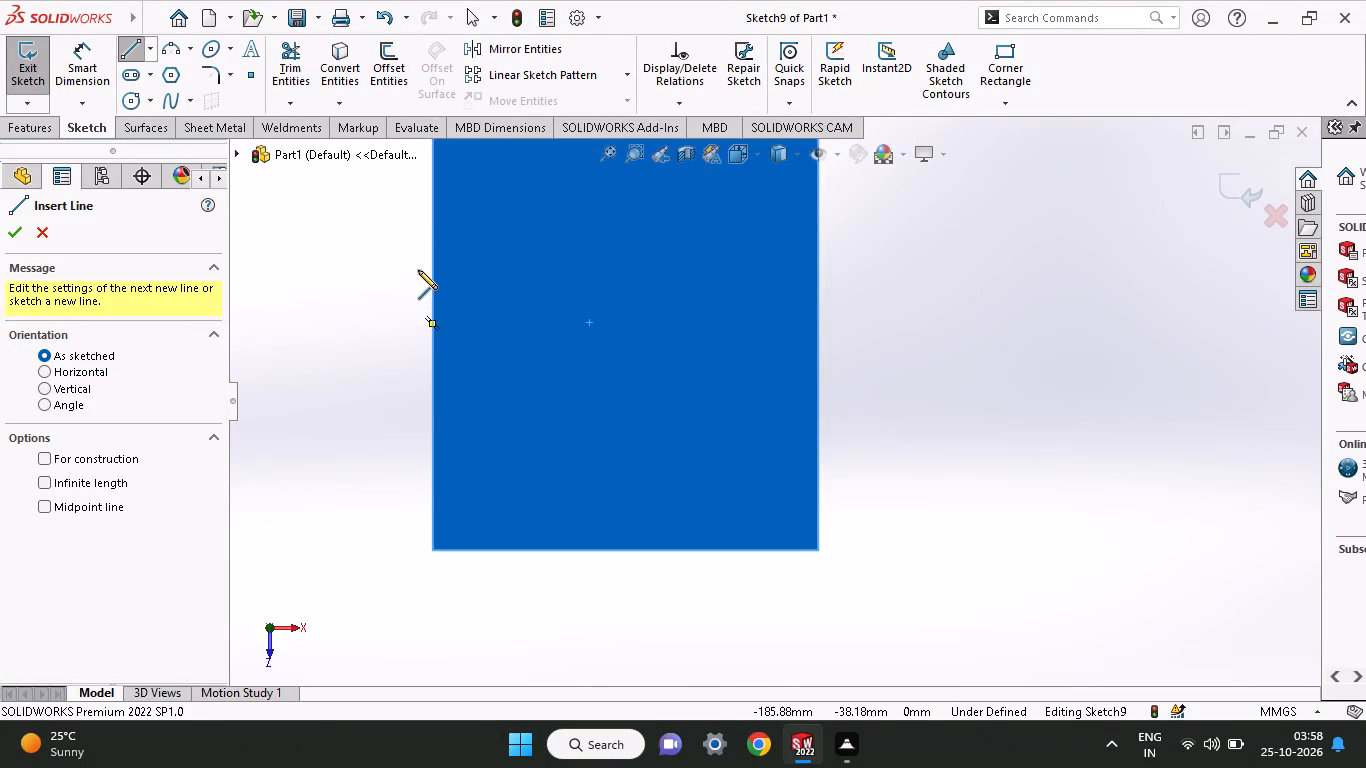
left_click(433, 243)
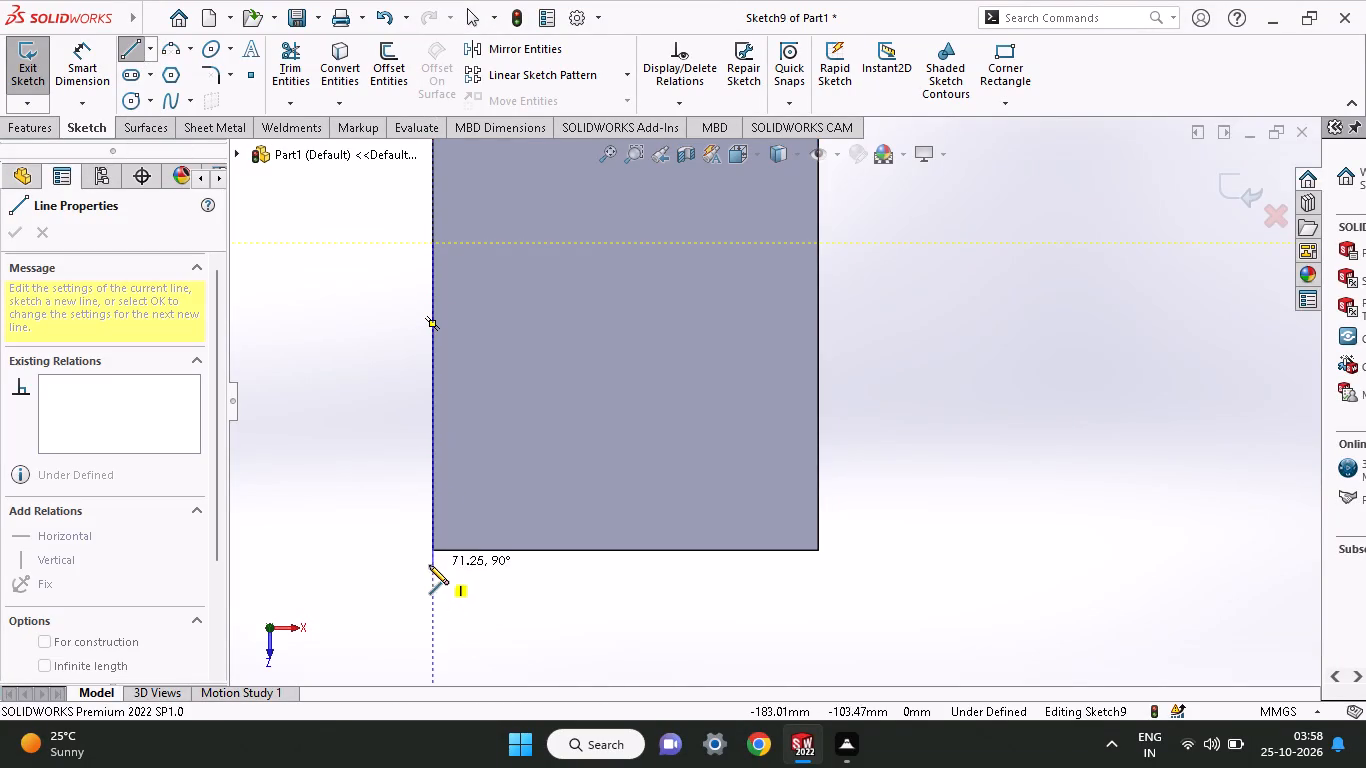
left_click(436, 549)
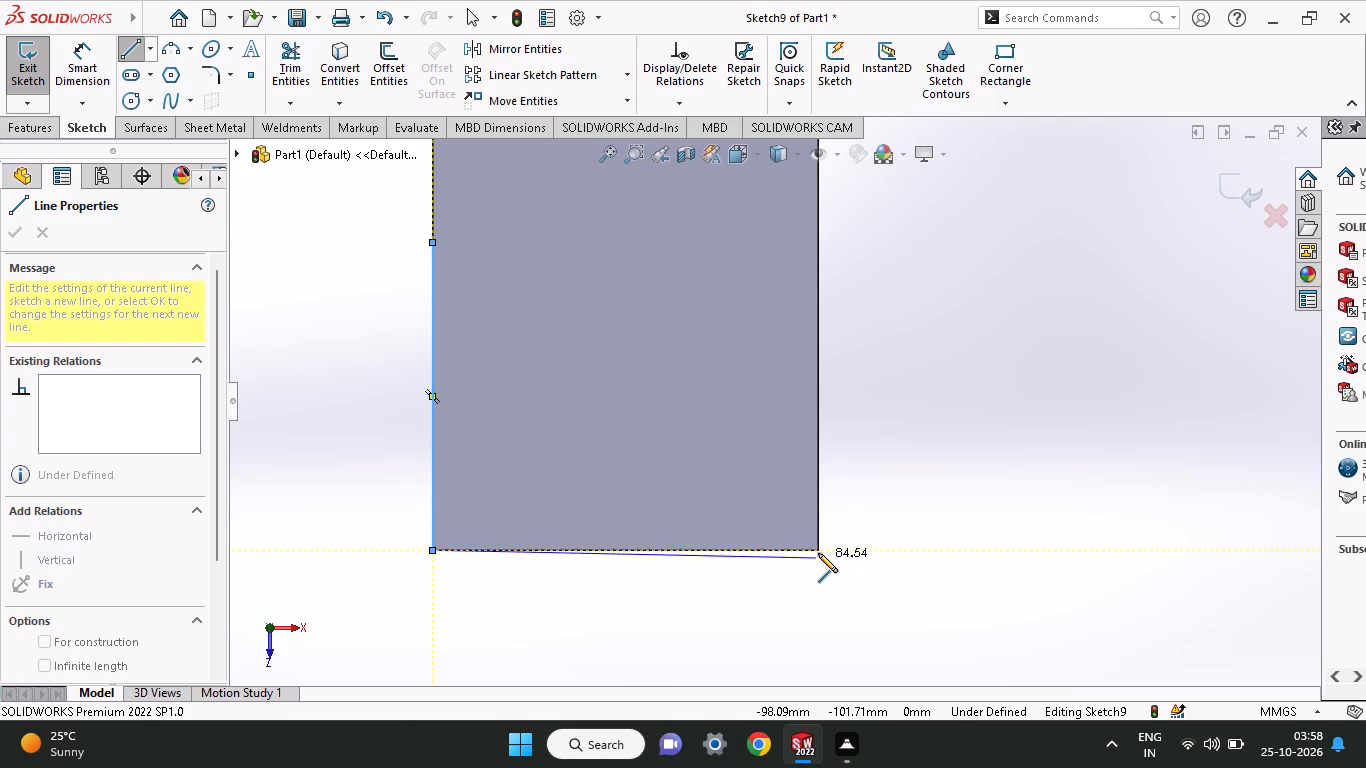
left_click(819, 546)
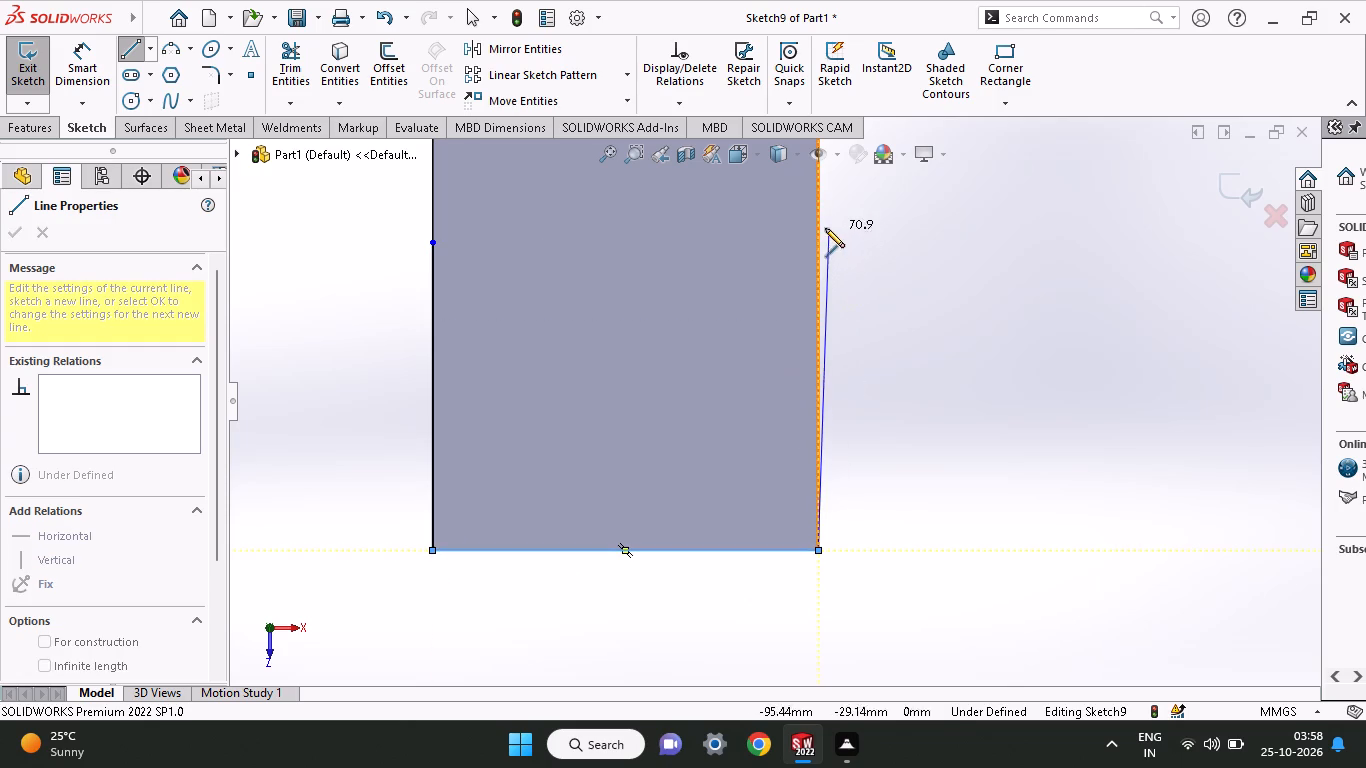
left_click(821, 227)
right_click(913, 299)
left_click(927, 312)
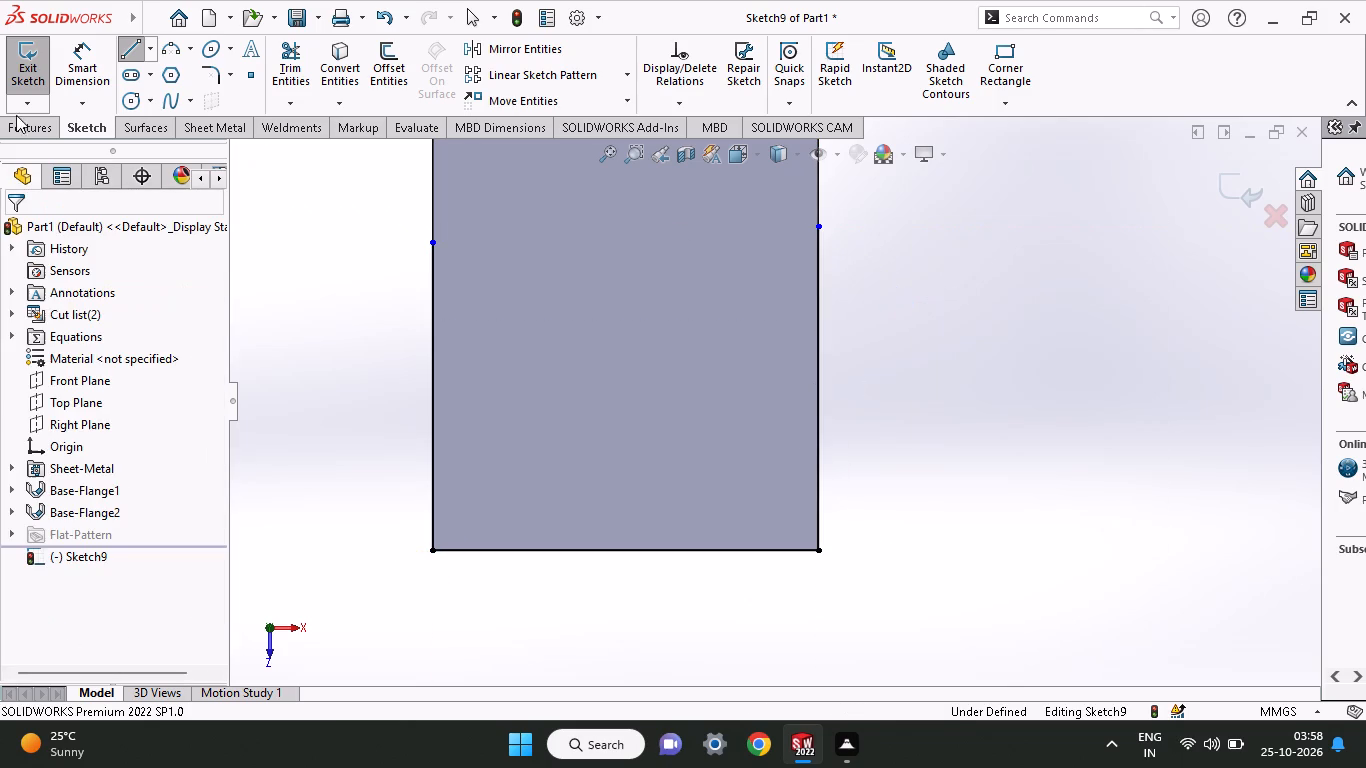
Fillet both outer corners of the sketched lines on the tab with a 25 mm radius.
left_click(213, 70)
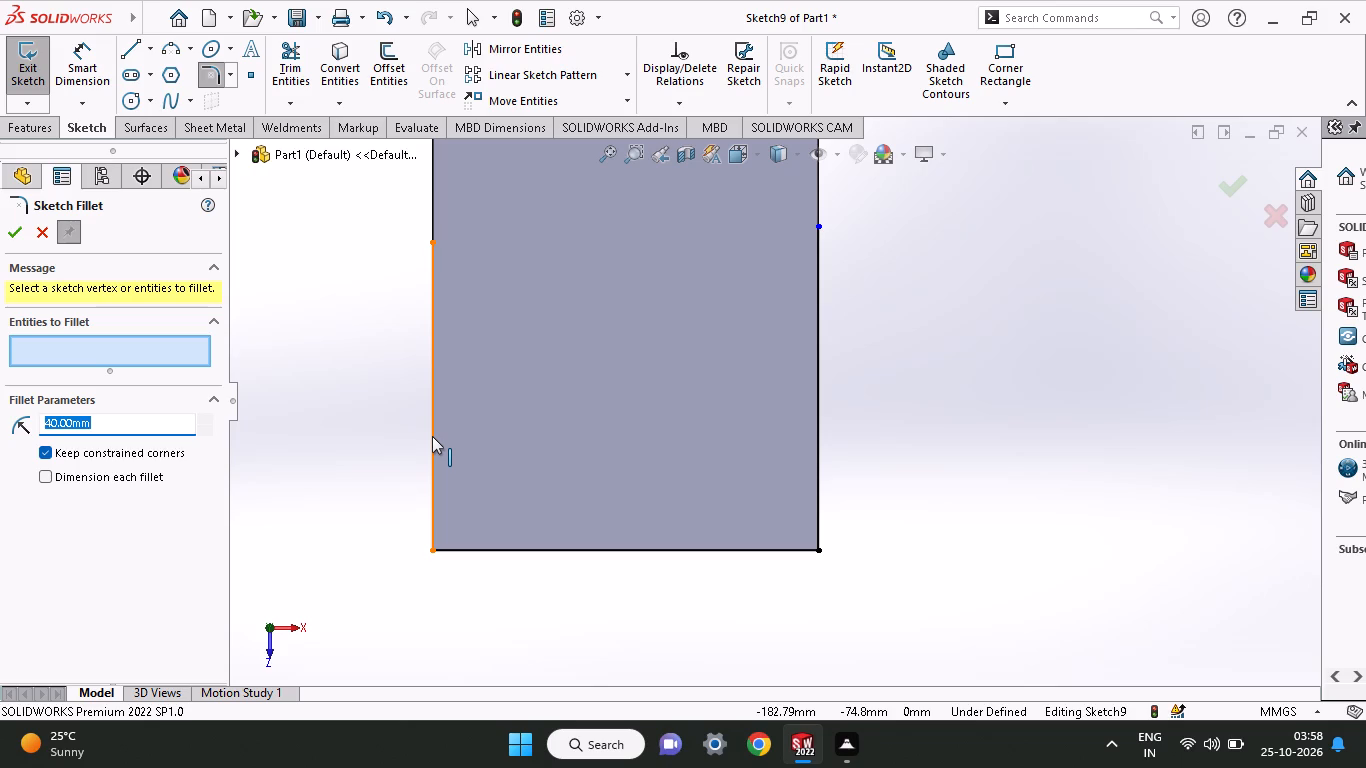
left_click(461, 555)
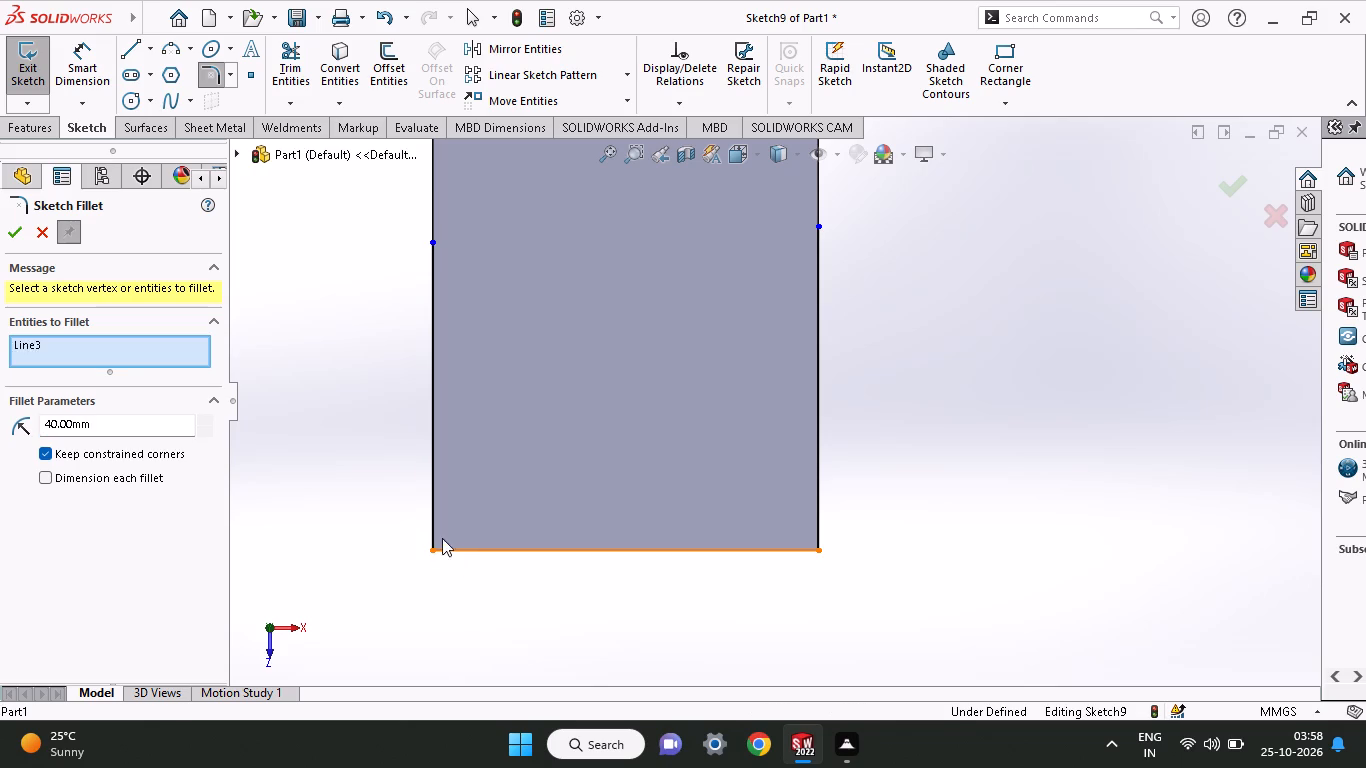
left_click(431, 513)
left_click_drag(110, 423, 3, 421)
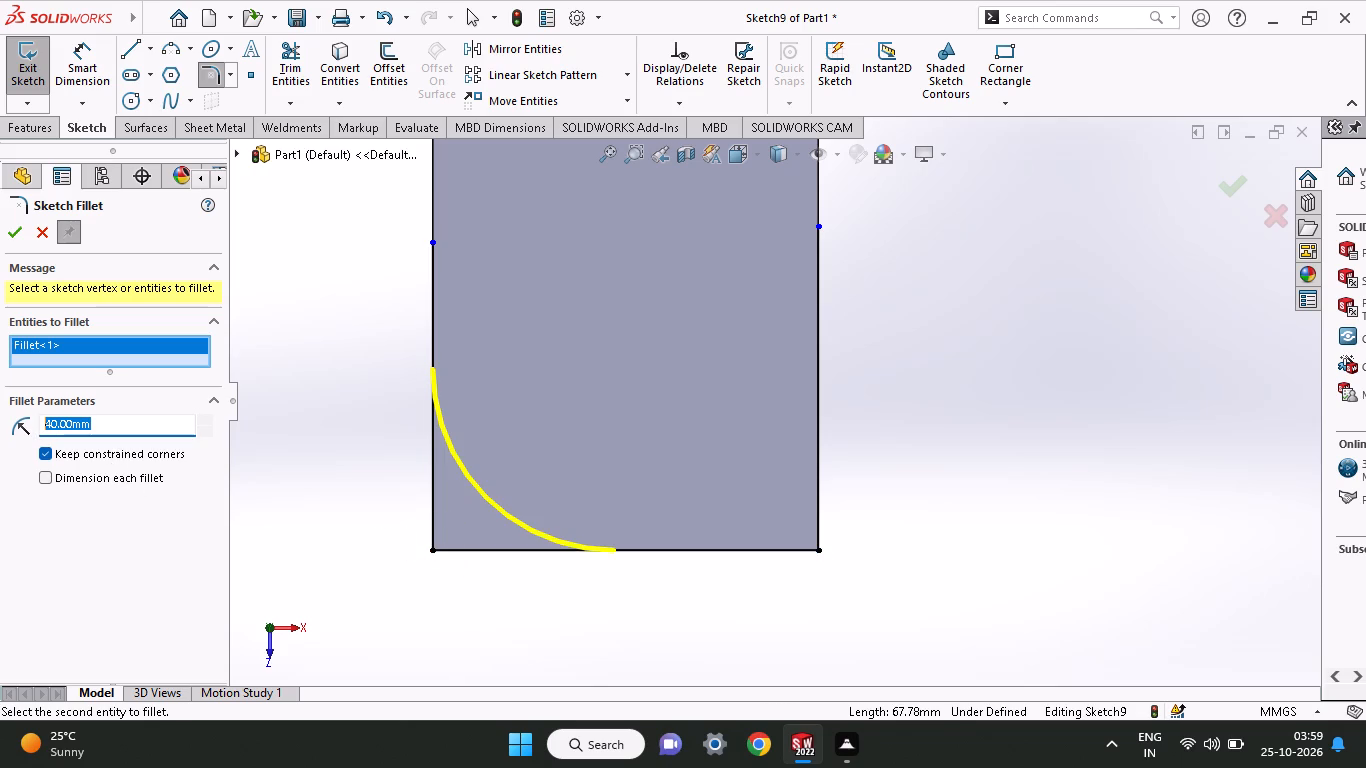
left_click_drag(3, 421, 0, 399)
type("25")
key("Return")
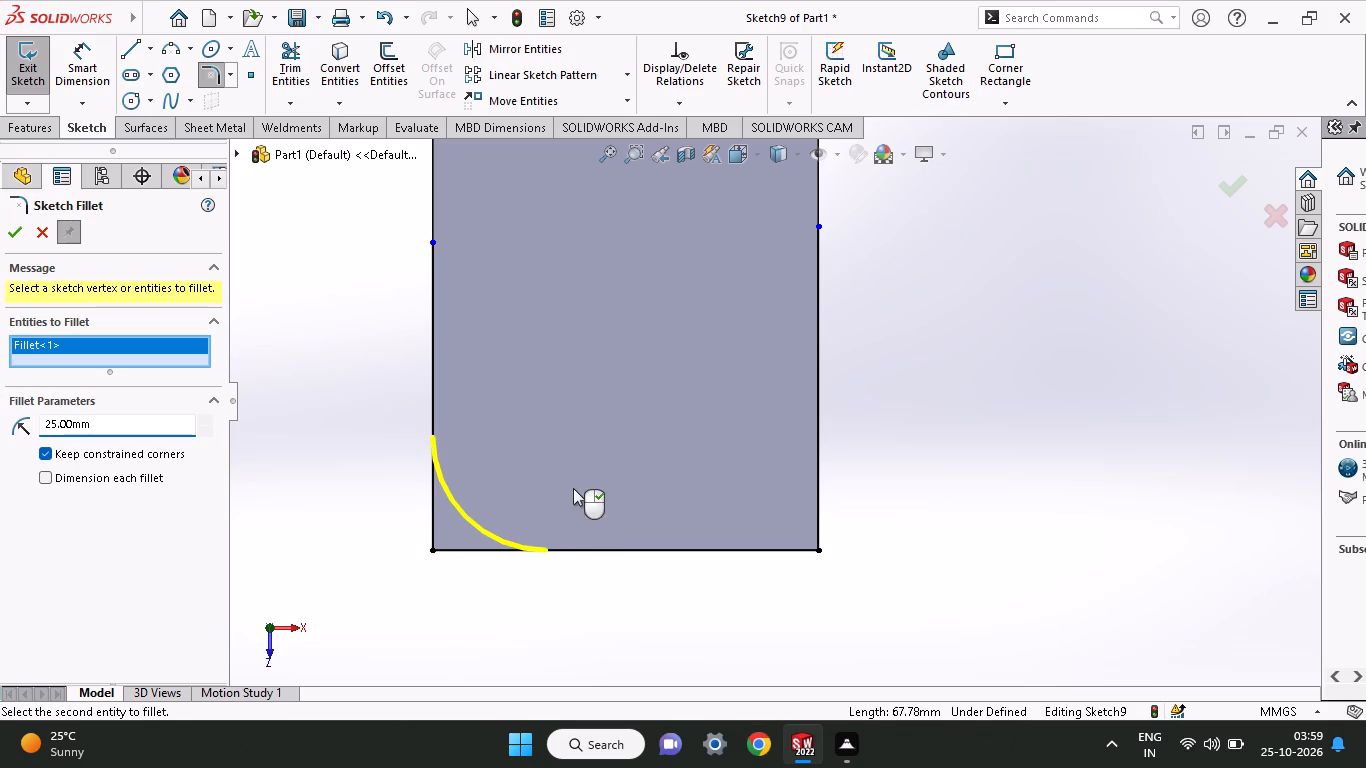
left_click(820, 550)
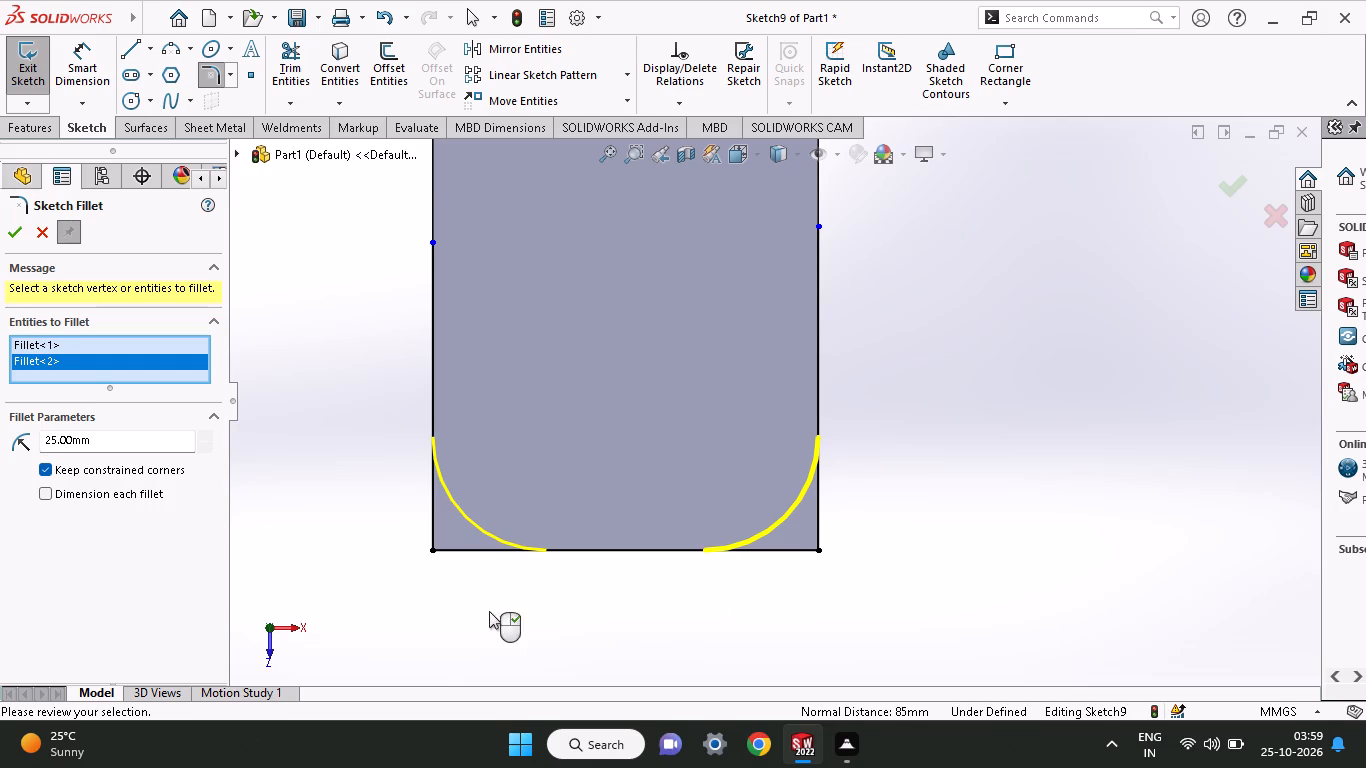
left_click(10, 227)
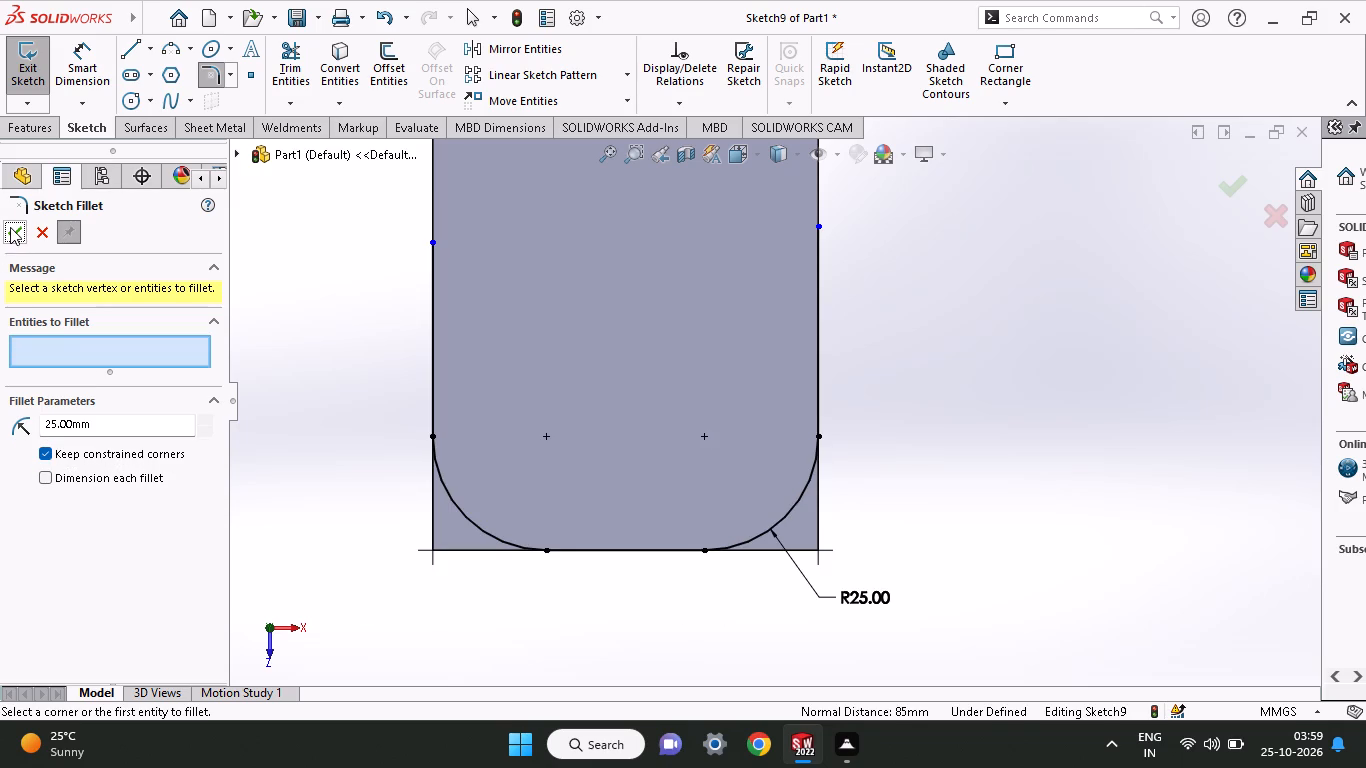
left_click(13, 231)
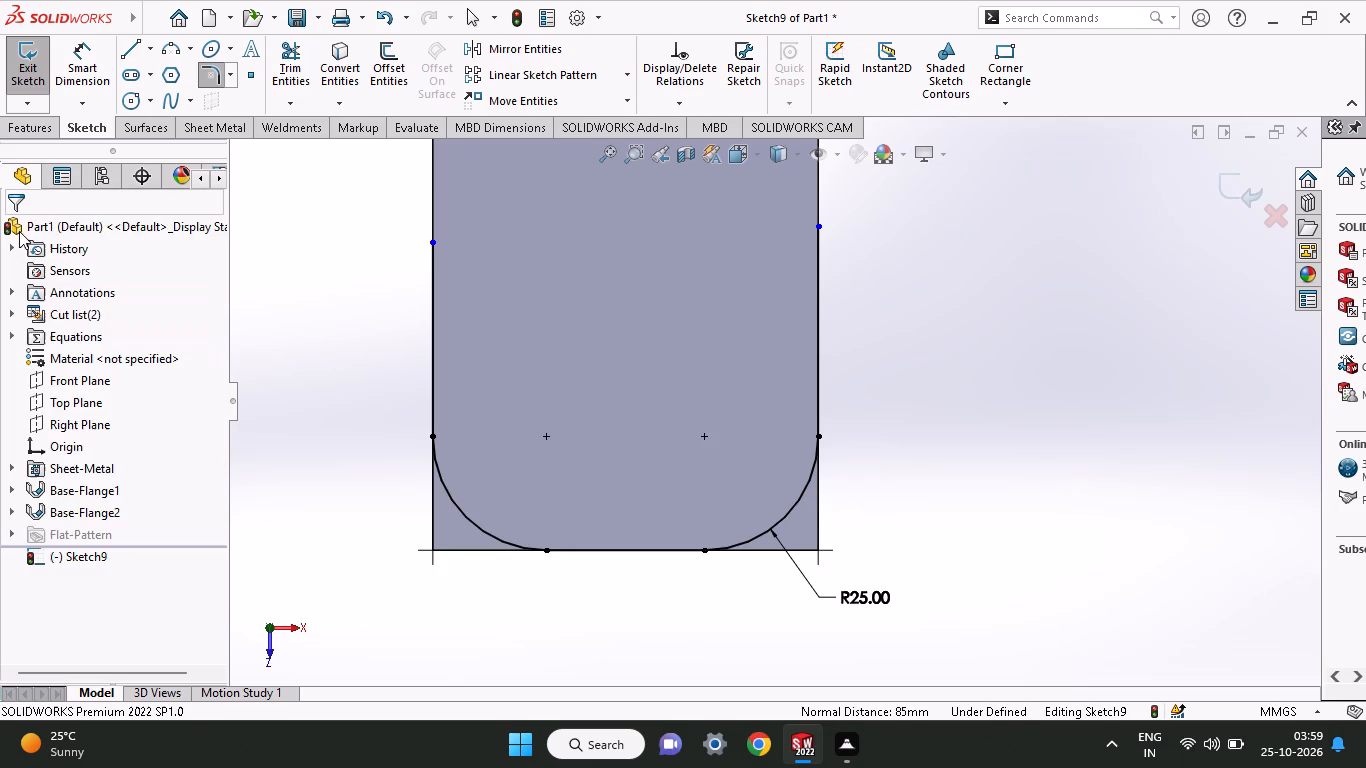
Sketch an 85 by 25 mm corner rectangle across the tab's outer end and trim away its inner long line.
left_click(1013, 76)
left_click(430, 432)
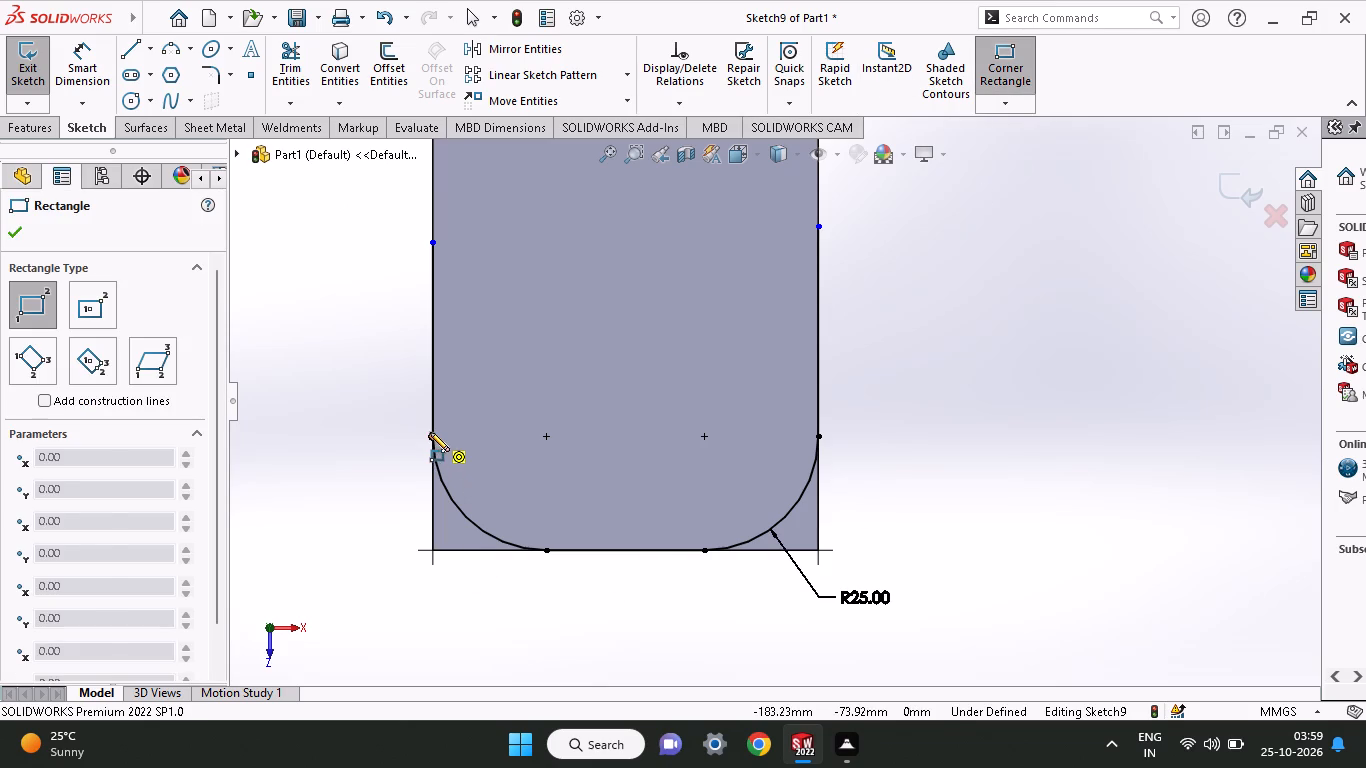
left_click(819, 551)
left_click(13, 225)
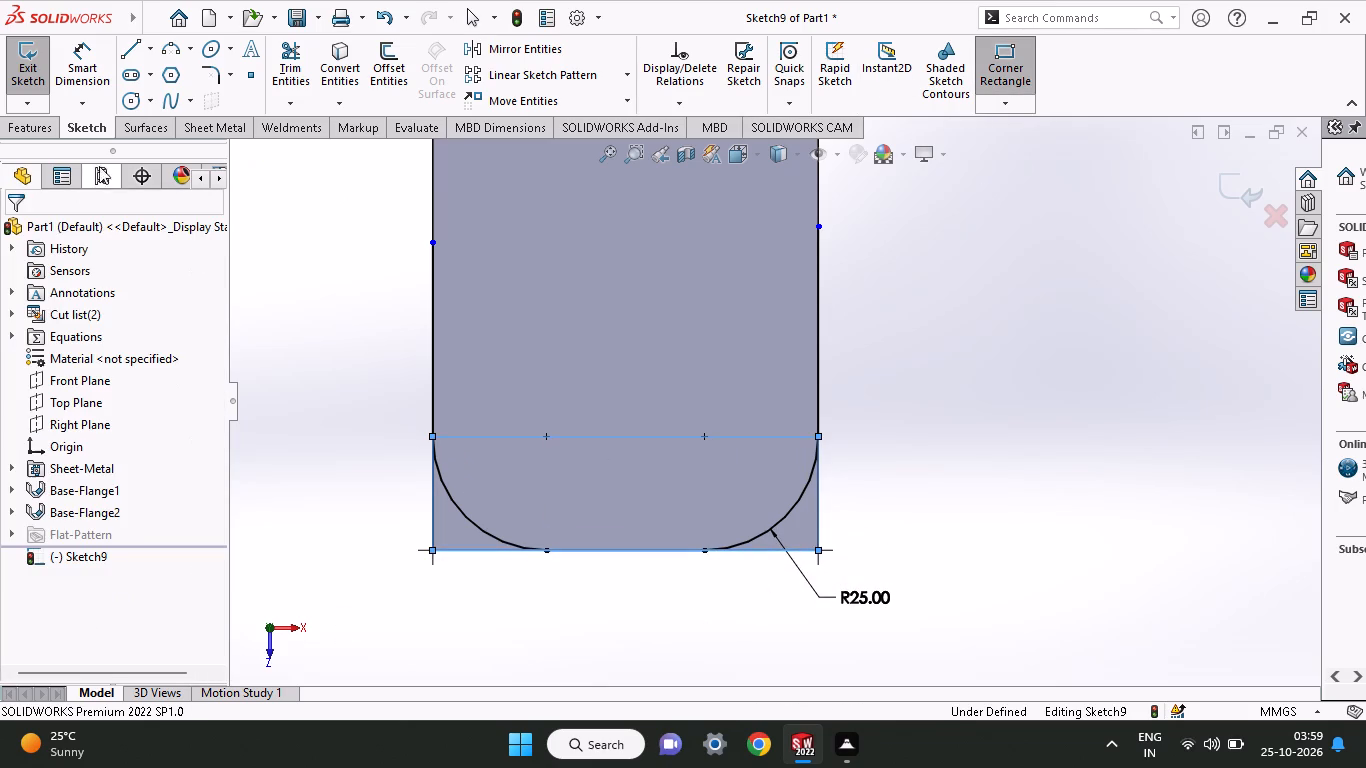
left_click(310, 88)
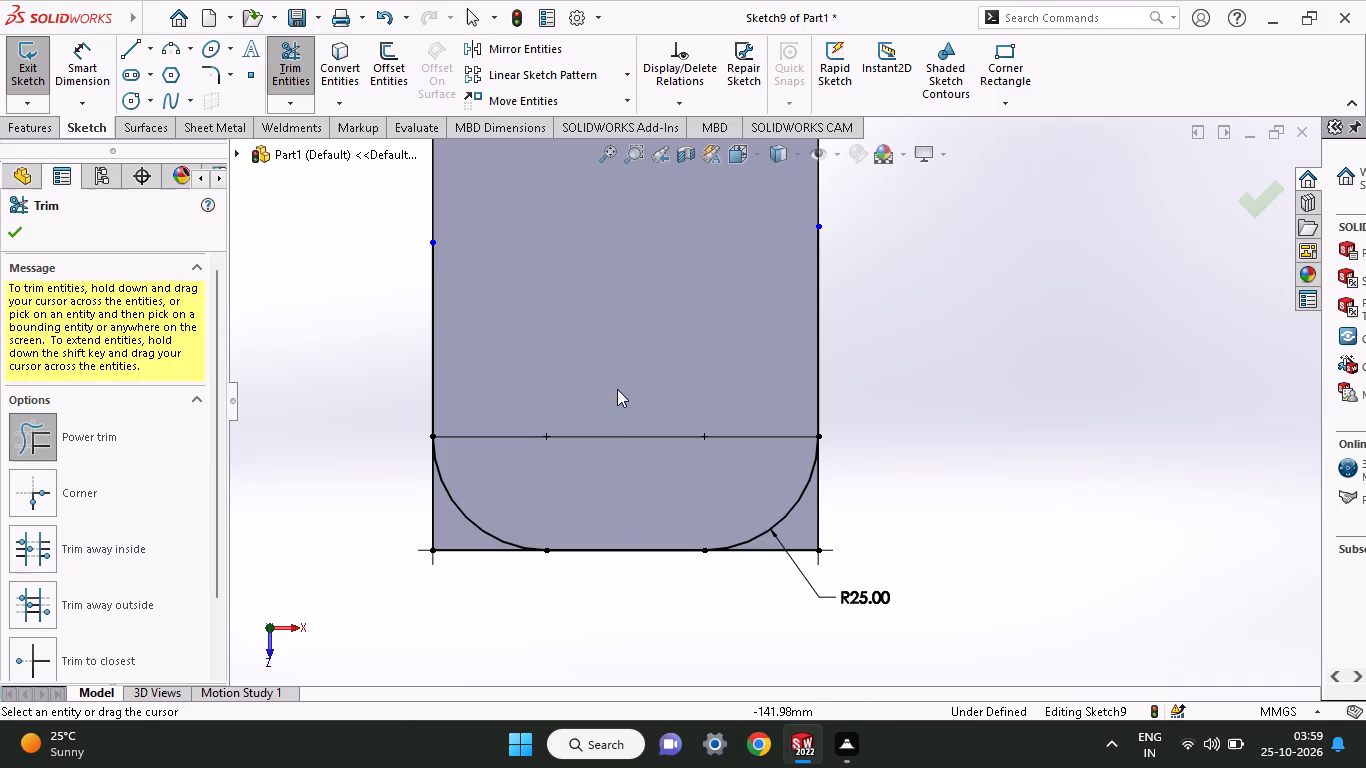
left_click_drag(617, 387, 612, 455)
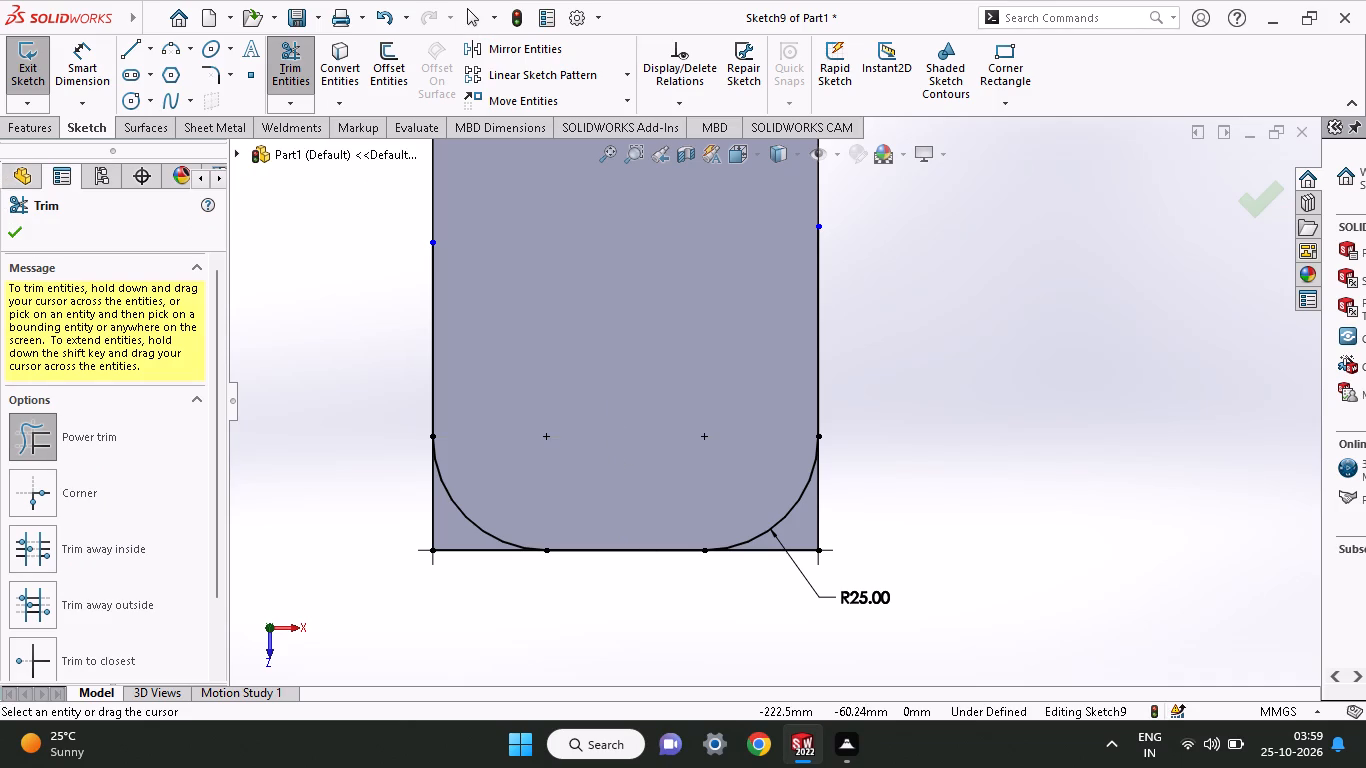
Cut-extrude the small region outside the tab's left corner arc with a blind depth of 10 mm.
left_click(24, 132)
left_click(283, 50)
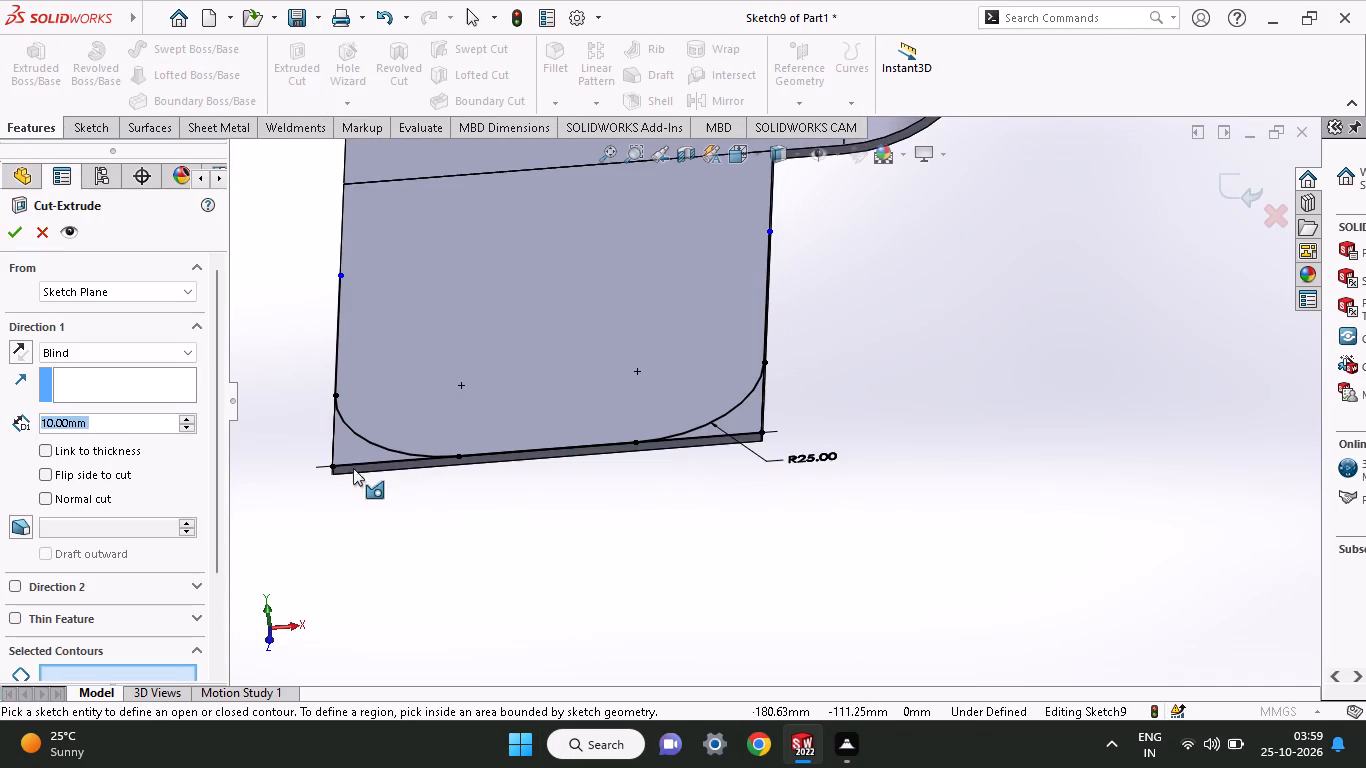
left_click(352, 440)
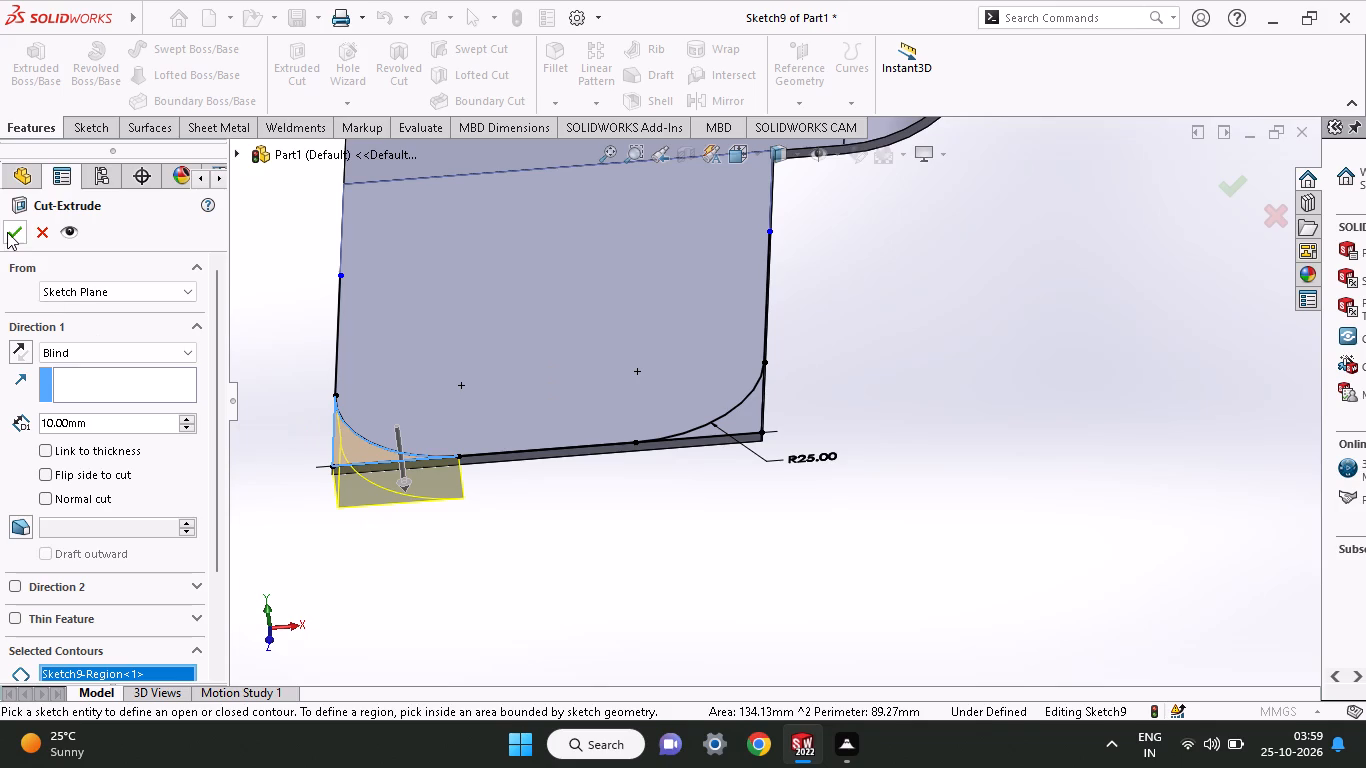
left_click(7, 232)
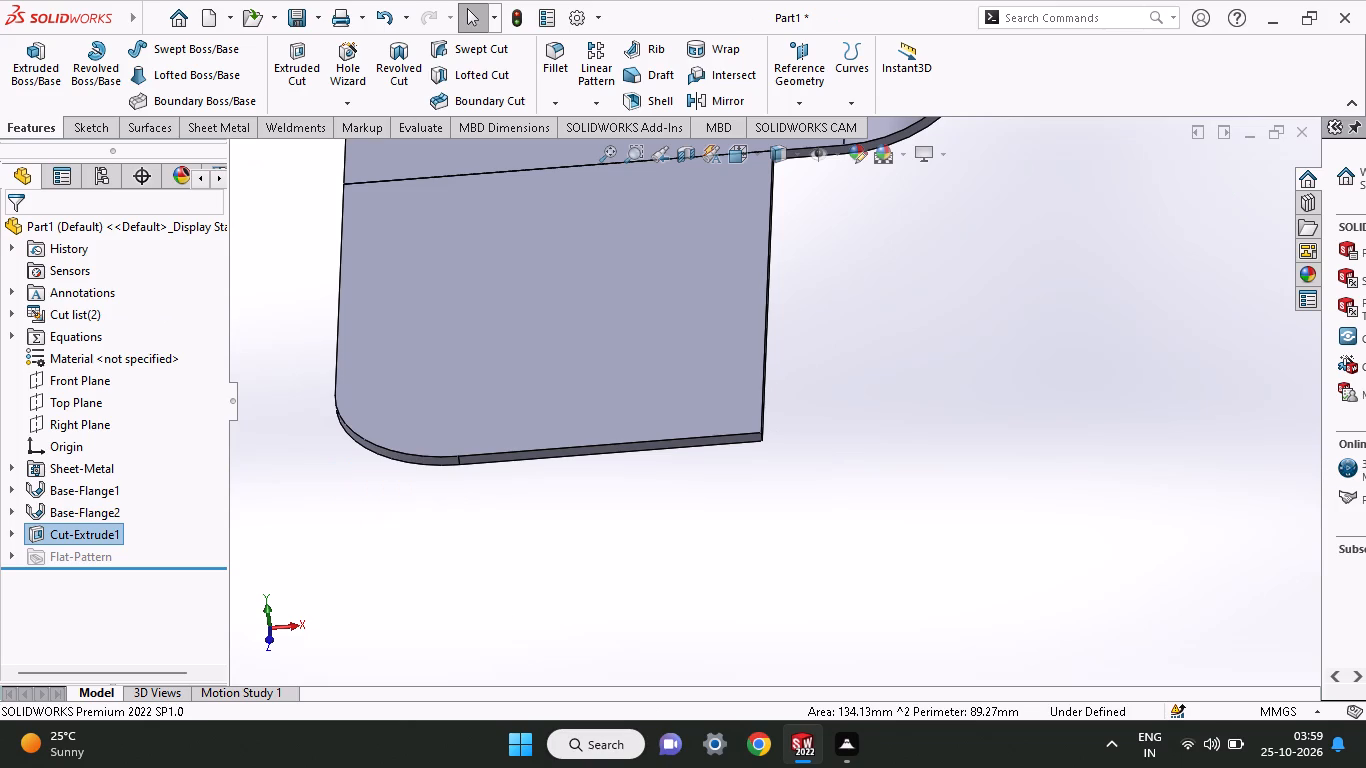
On the tab's top face, sketch two connected lines from the remaining square corner: part of the outer end and about 39 mm of the right side.
left_click(568, 371)
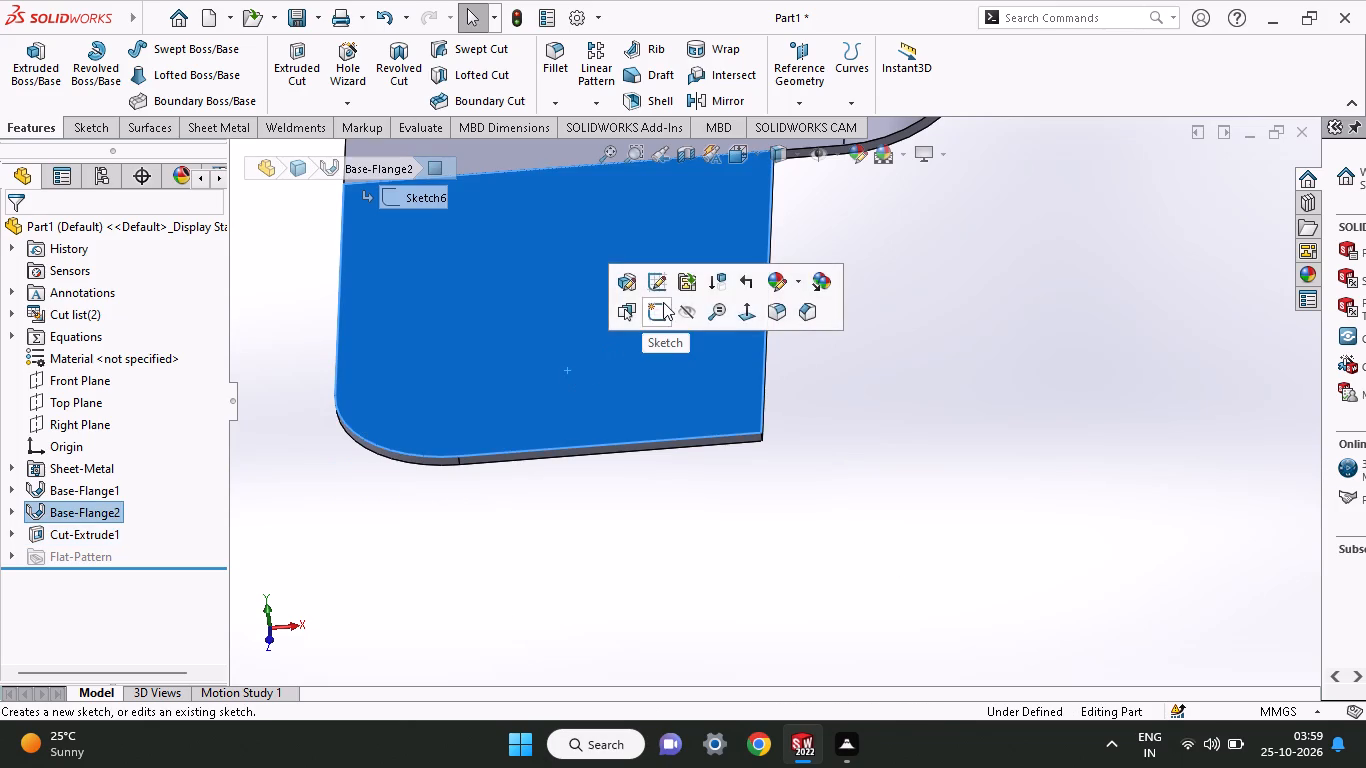
left_click(659, 315)
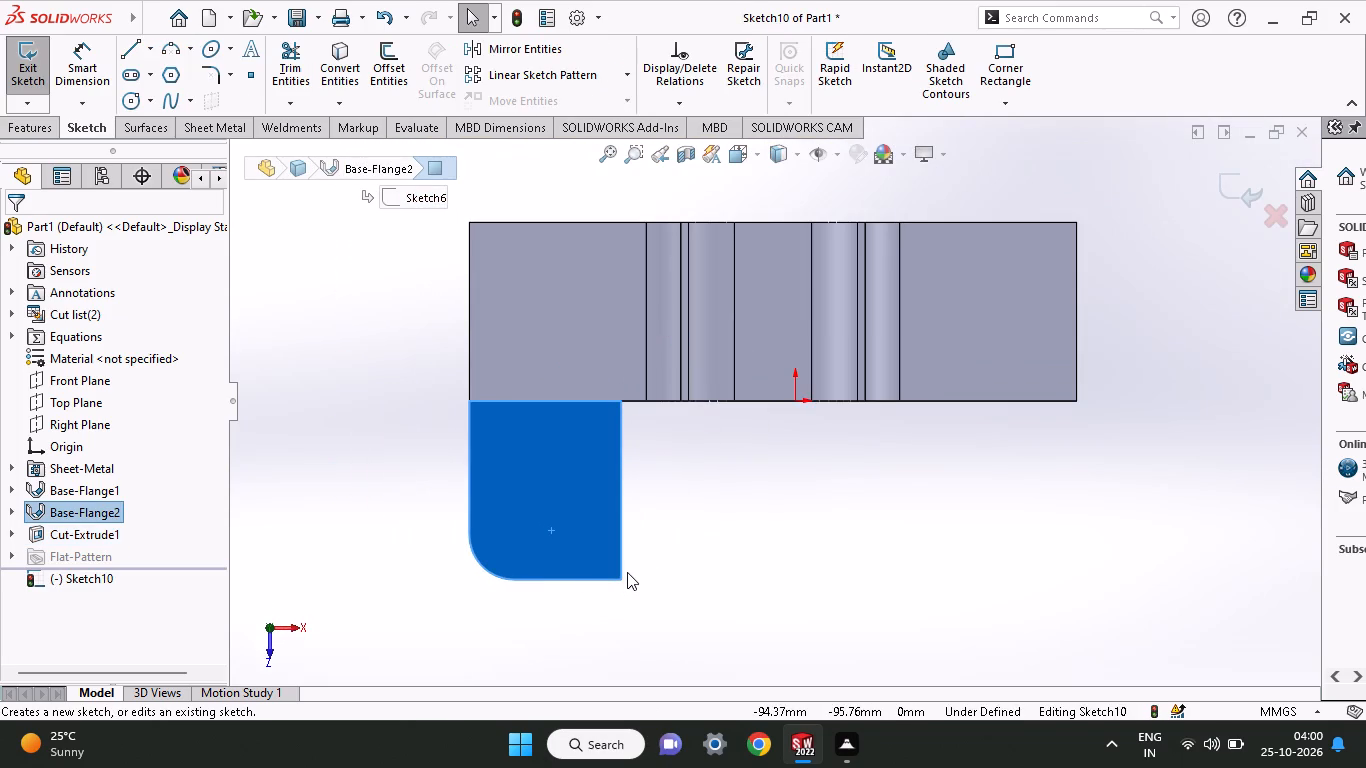
scroll(627, 572, "down", 6, "ctrl")
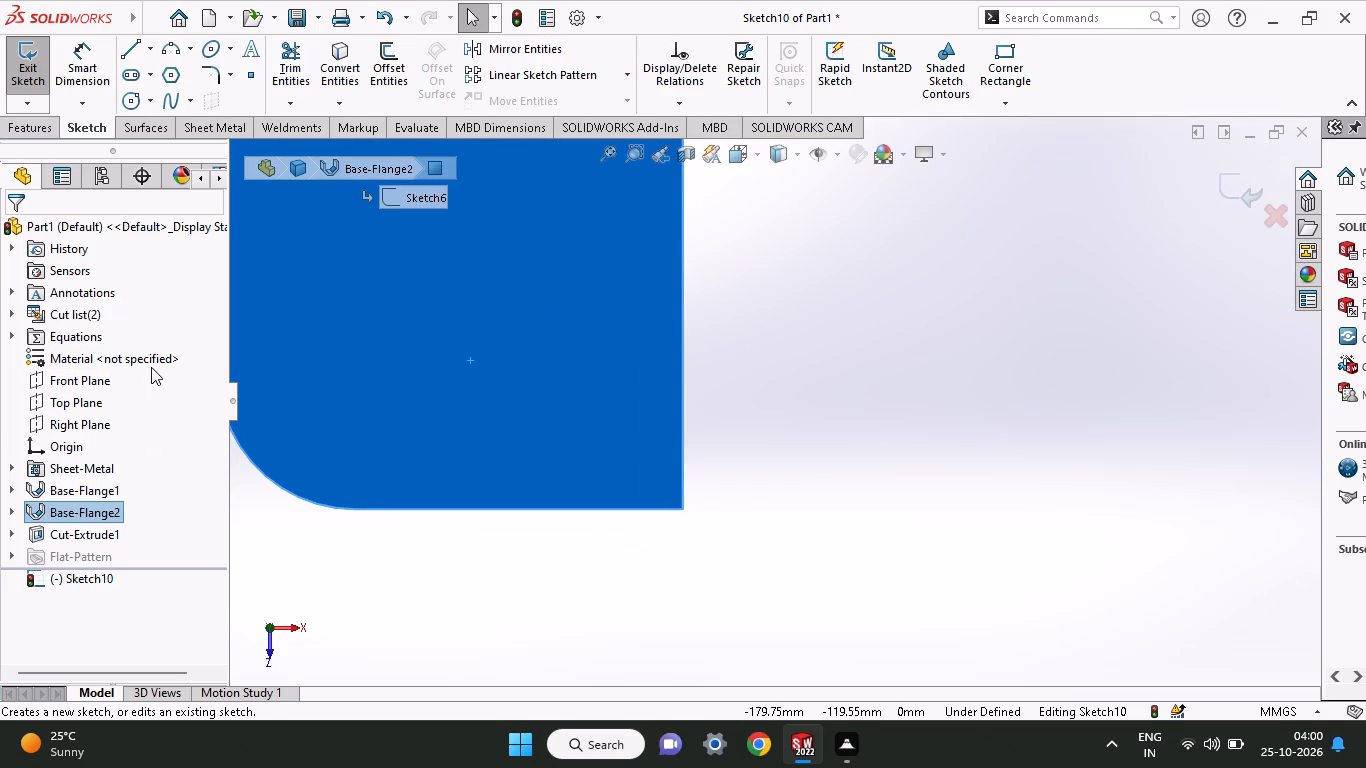
left_click(124, 49)
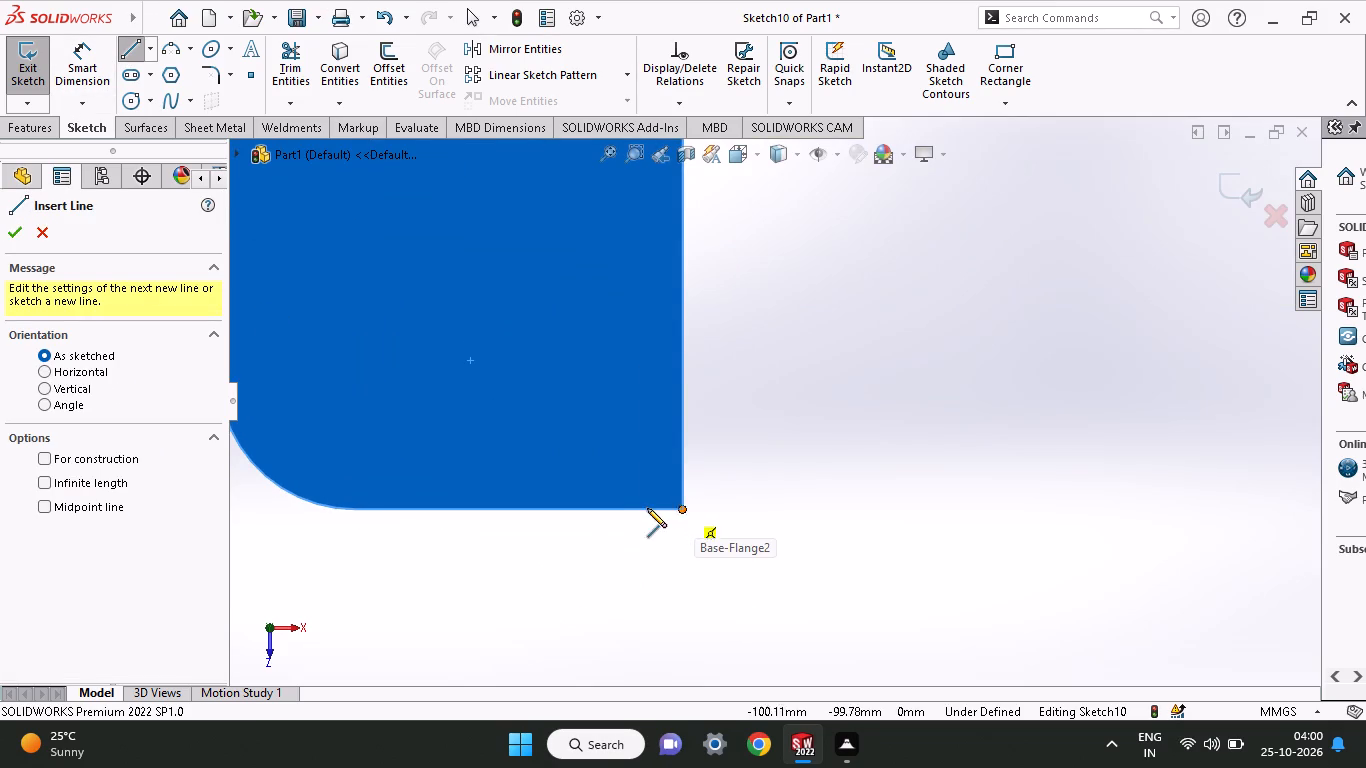
left_click(541, 509)
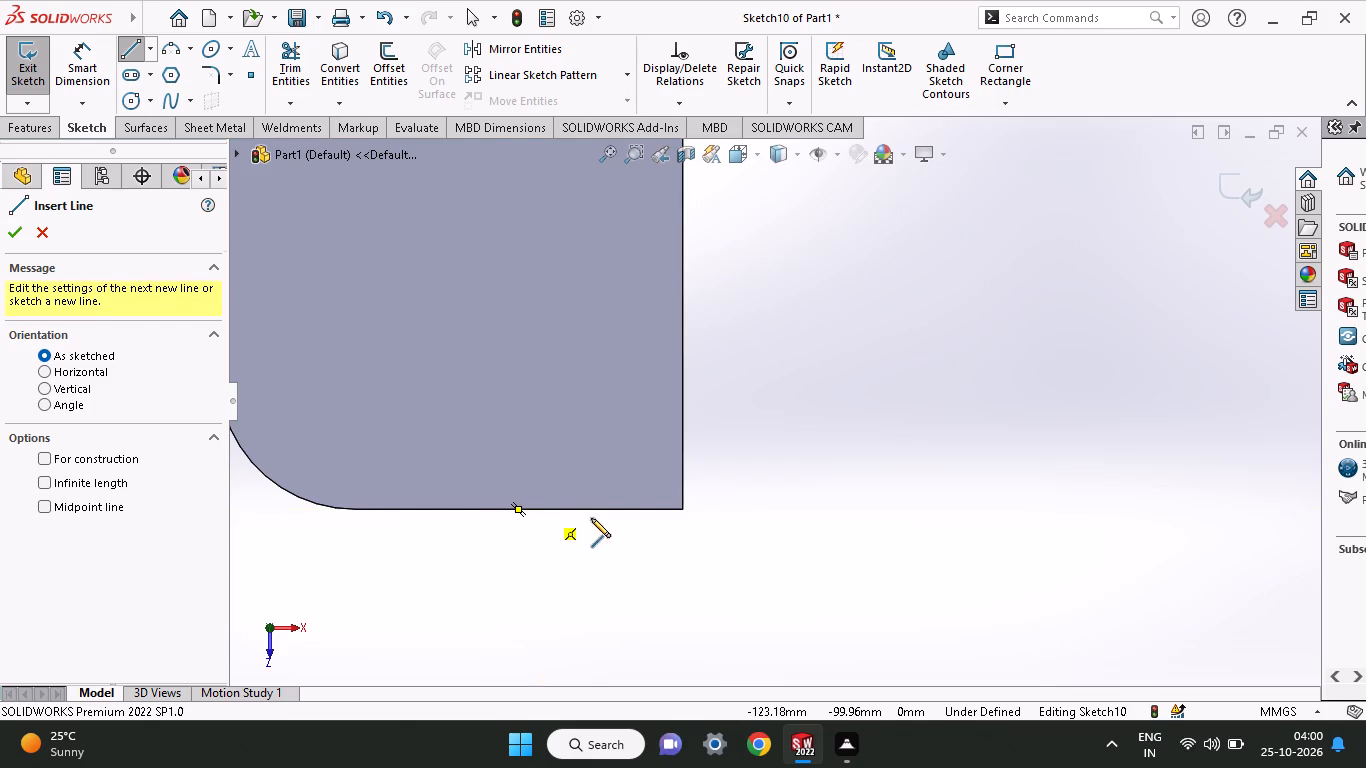
left_click(683, 509)
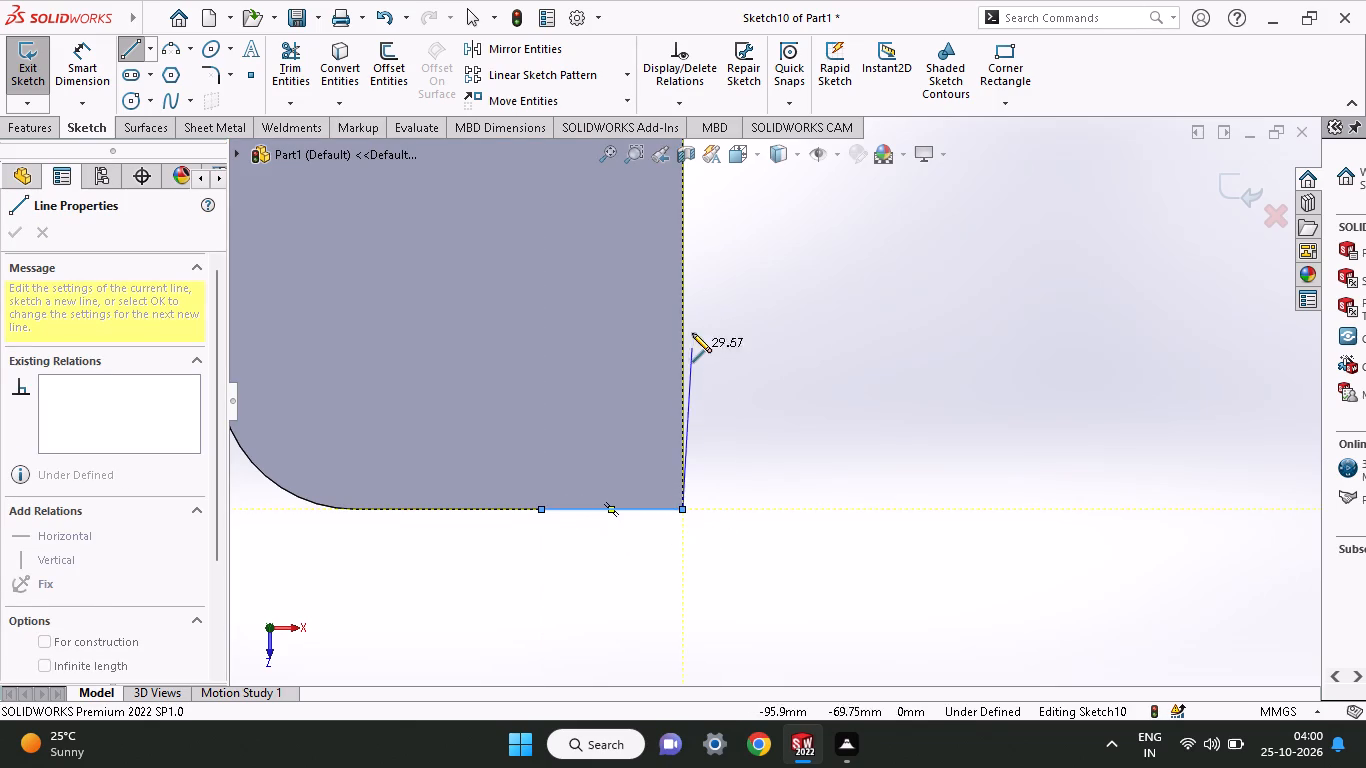
left_click(681, 294)
right_click(713, 299)
left_click(727, 313)
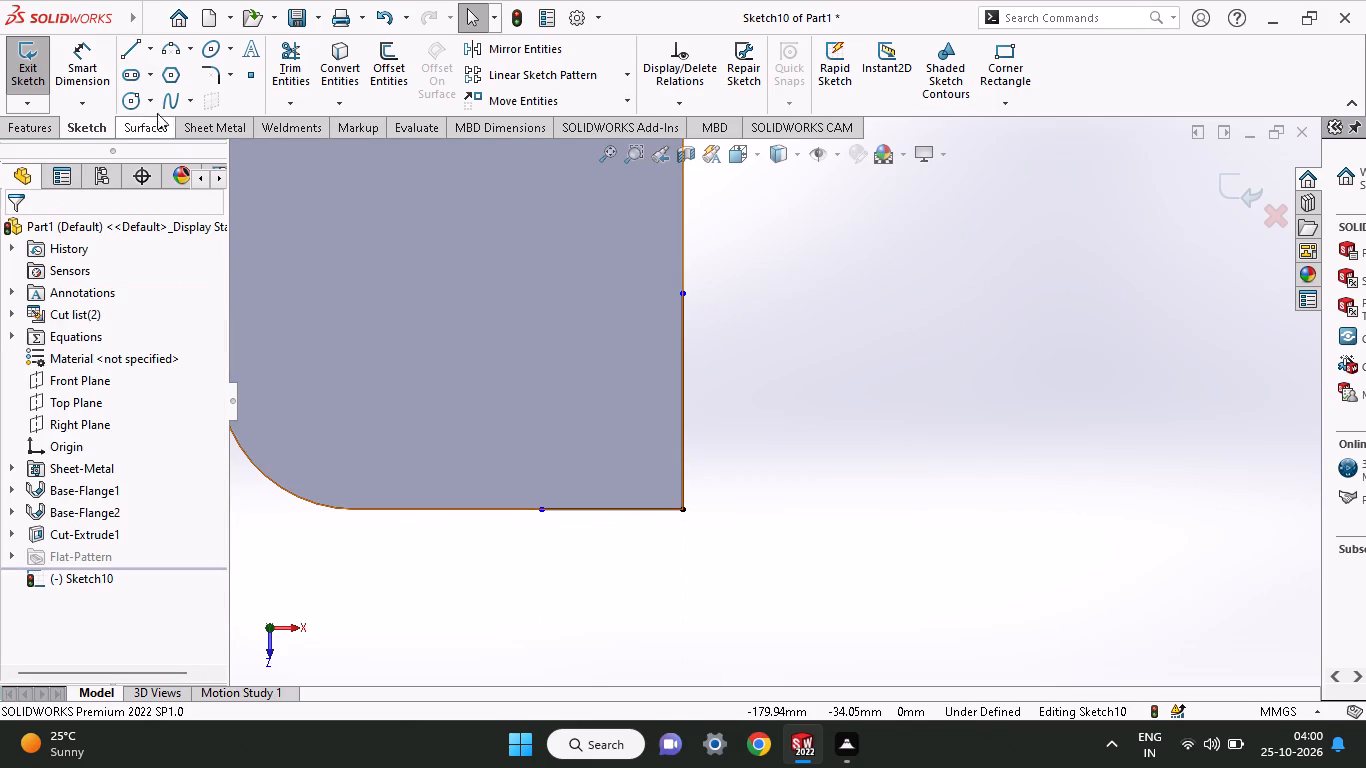
Fillet the corner between the two new sketch lines with a 25 mm radius.
left_click(210, 71)
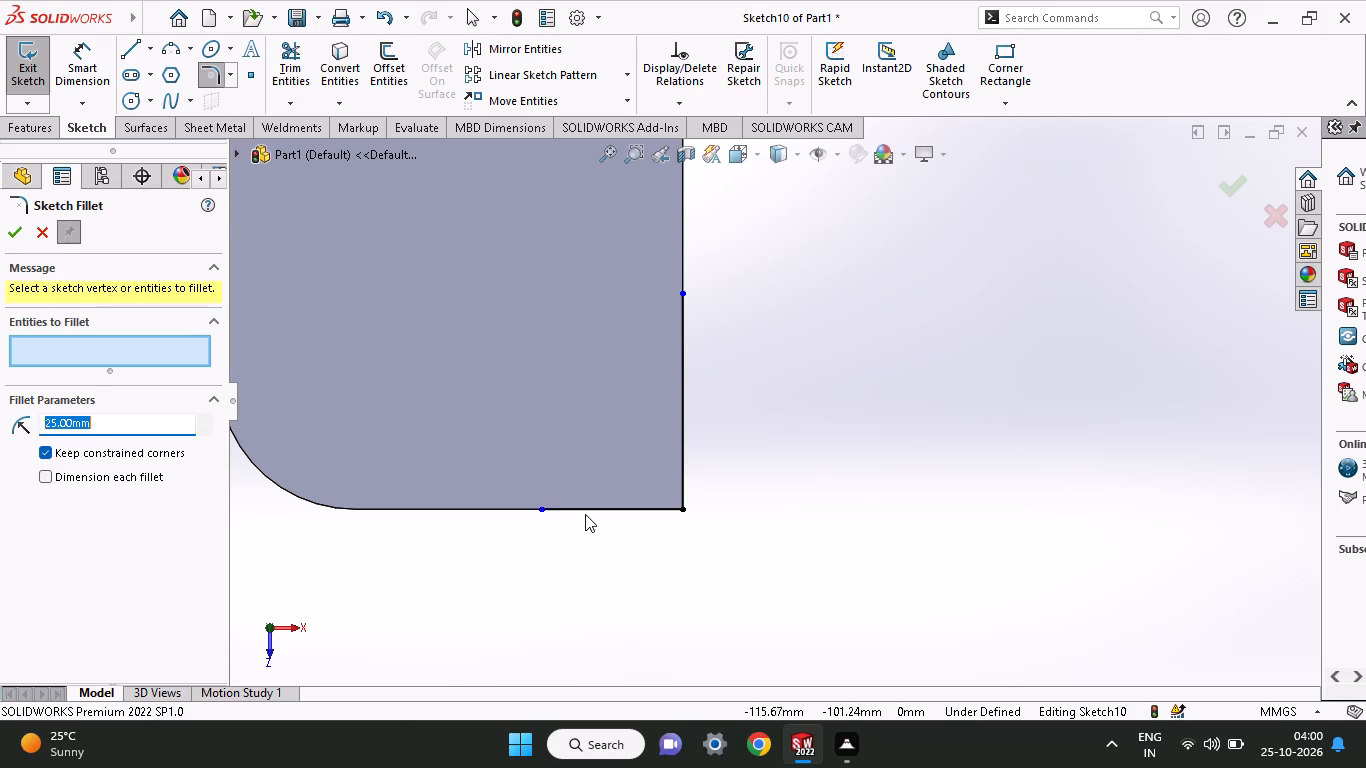
left_click(585, 513)
left_click(688, 412)
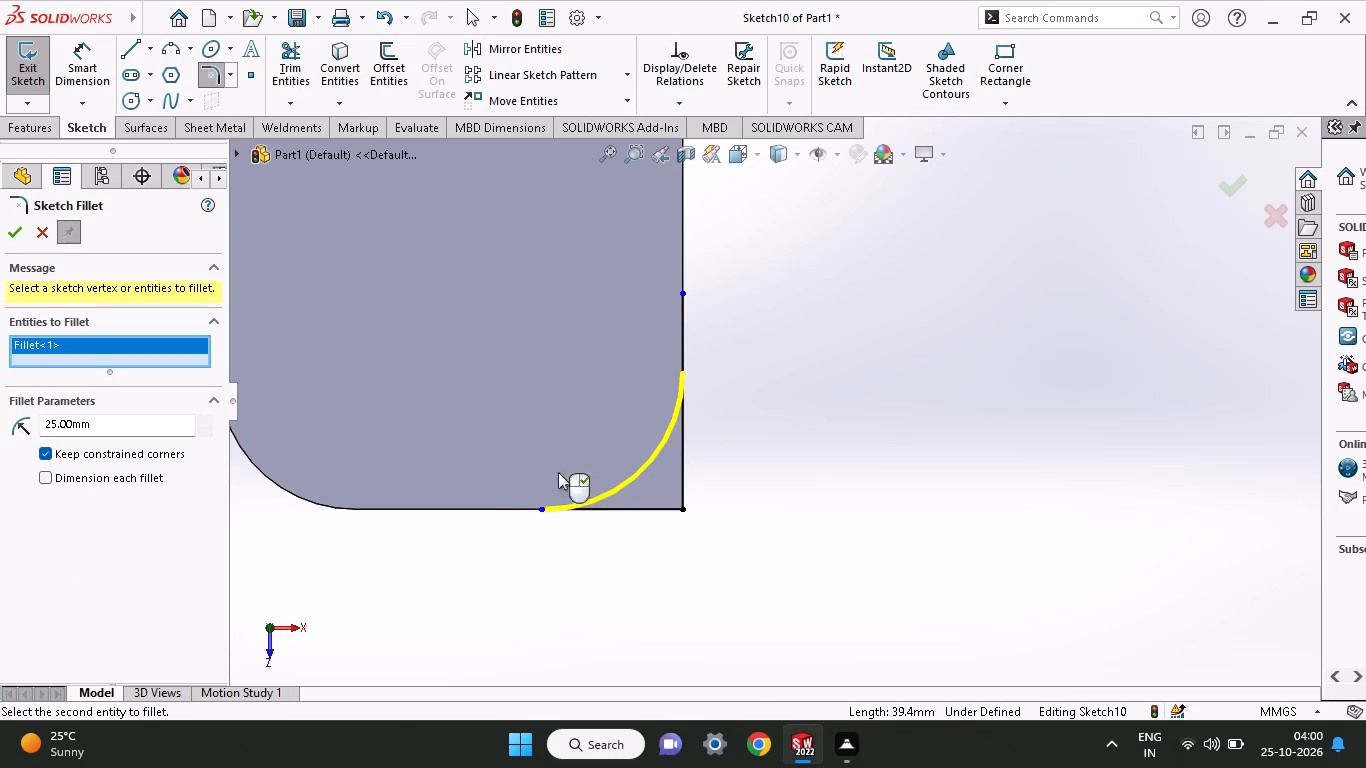
left_click(12, 233)
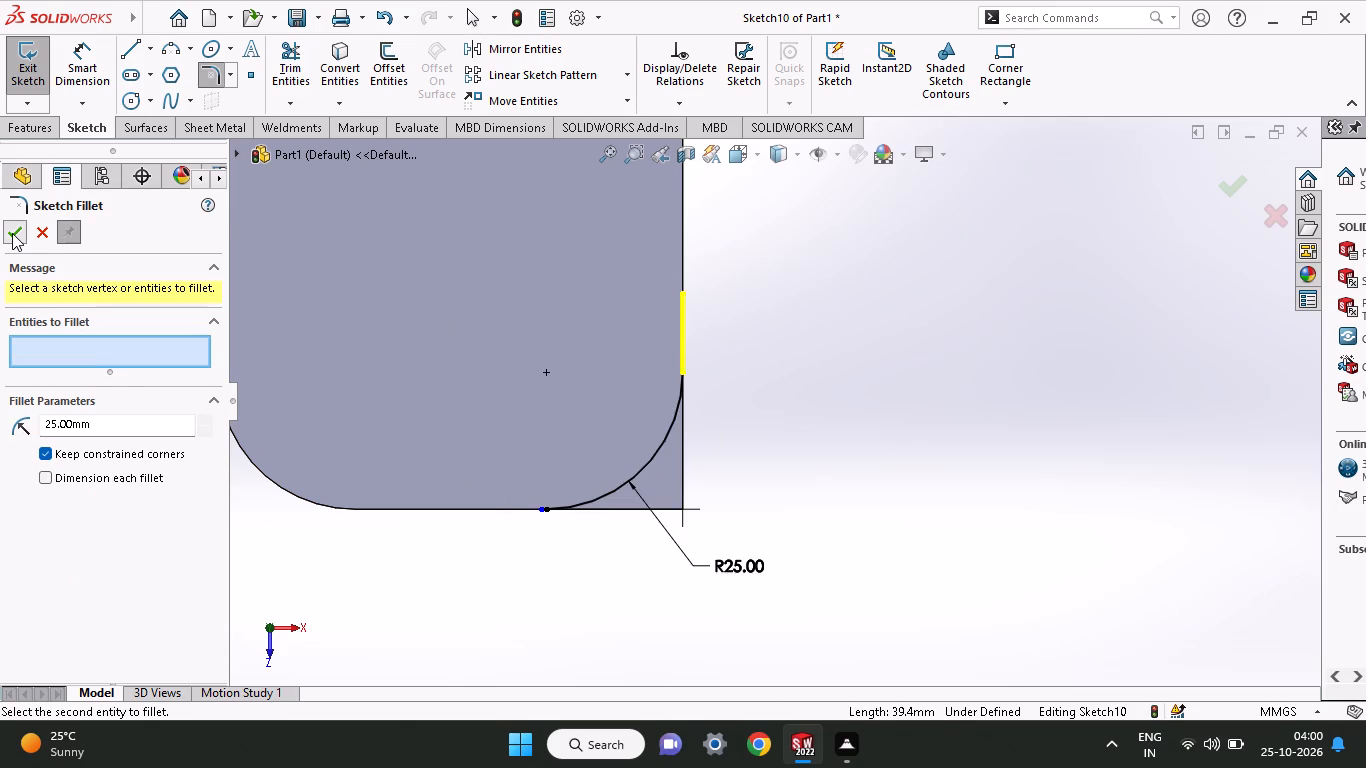
left_click(12, 233)
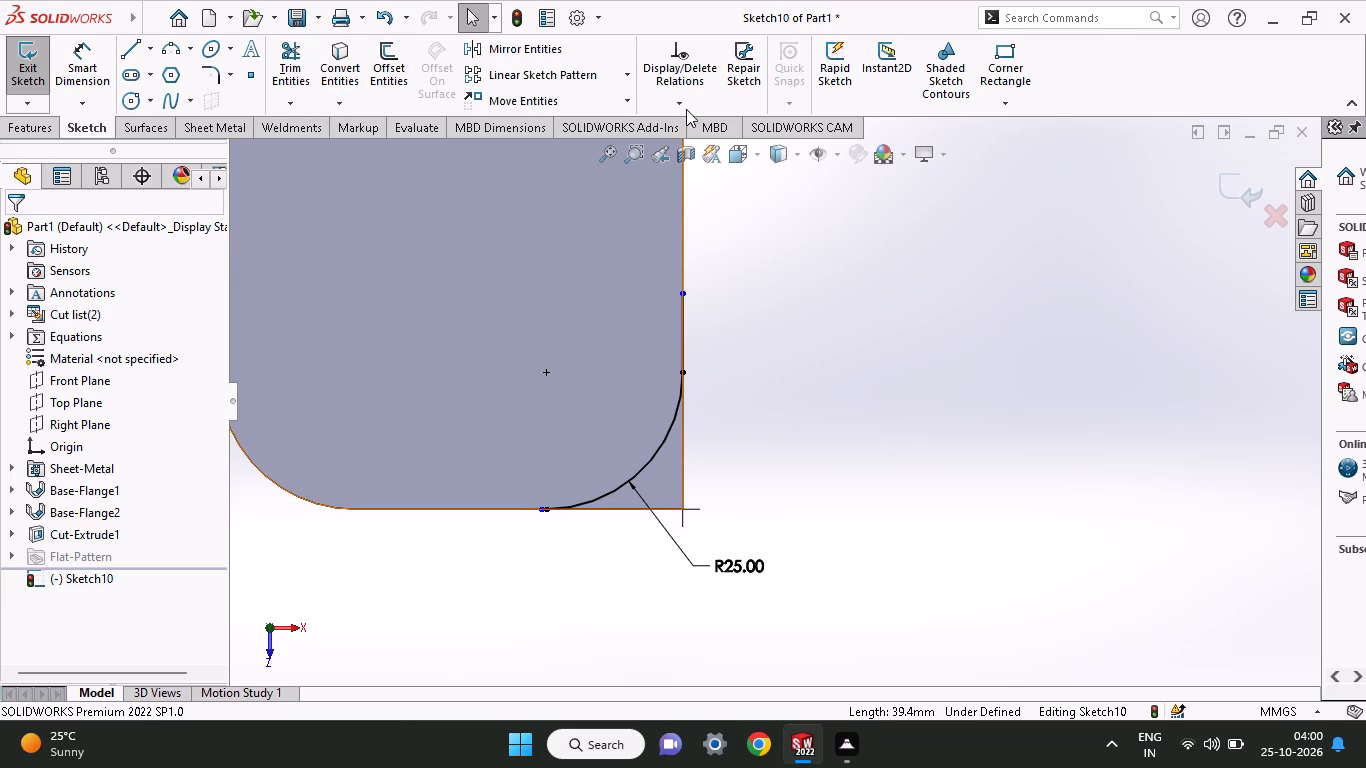
Sketch a corner rectangle between the two endpoints of the 25 mm fillet arc, enclosing the tab's square corner.
left_click(1012, 69)
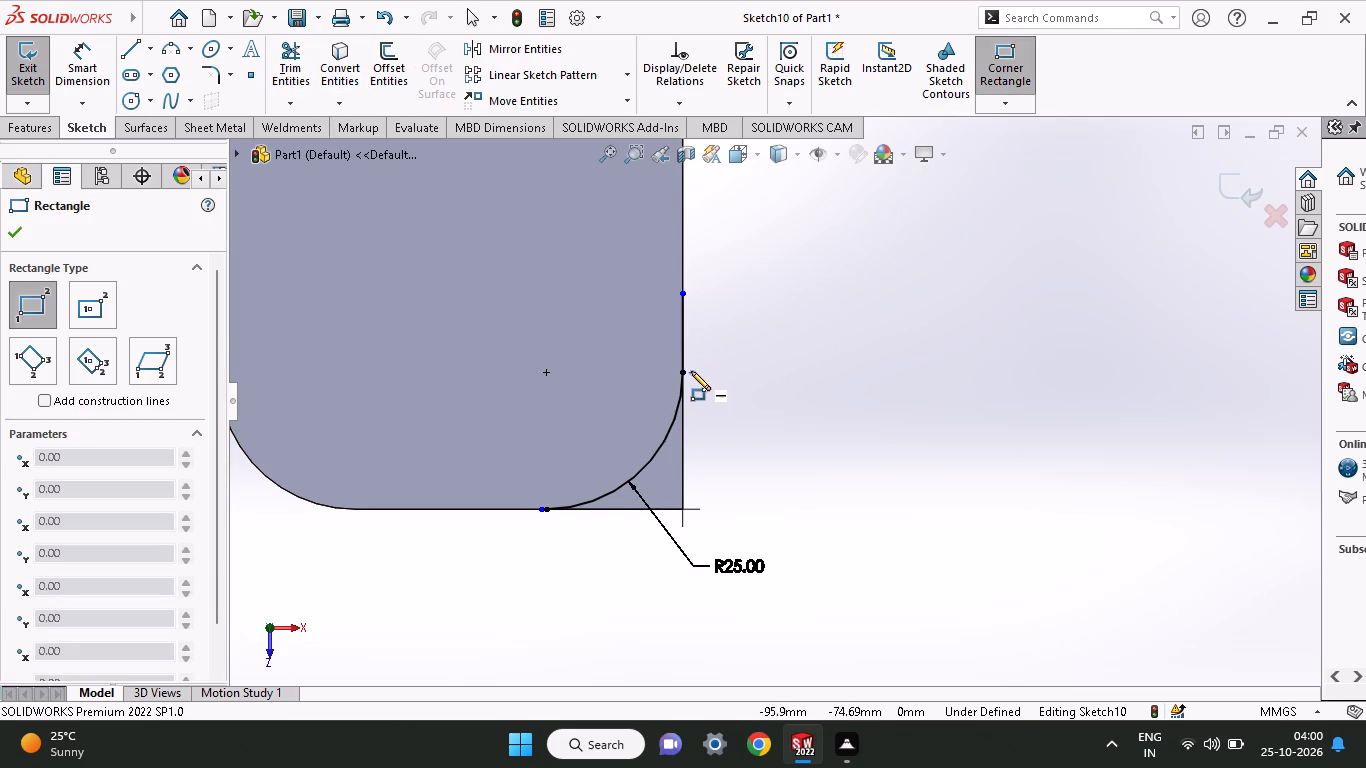
left_click(687, 371)
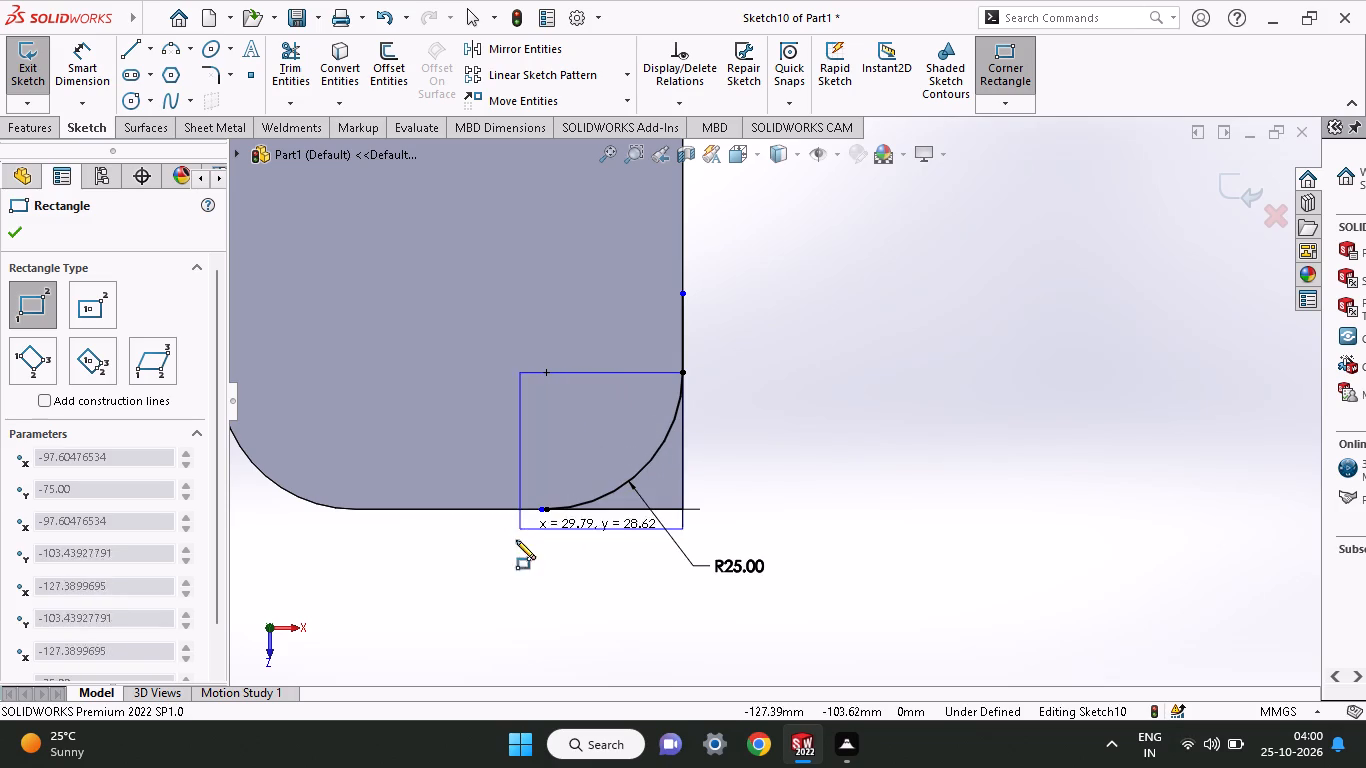
left_click(545, 512)
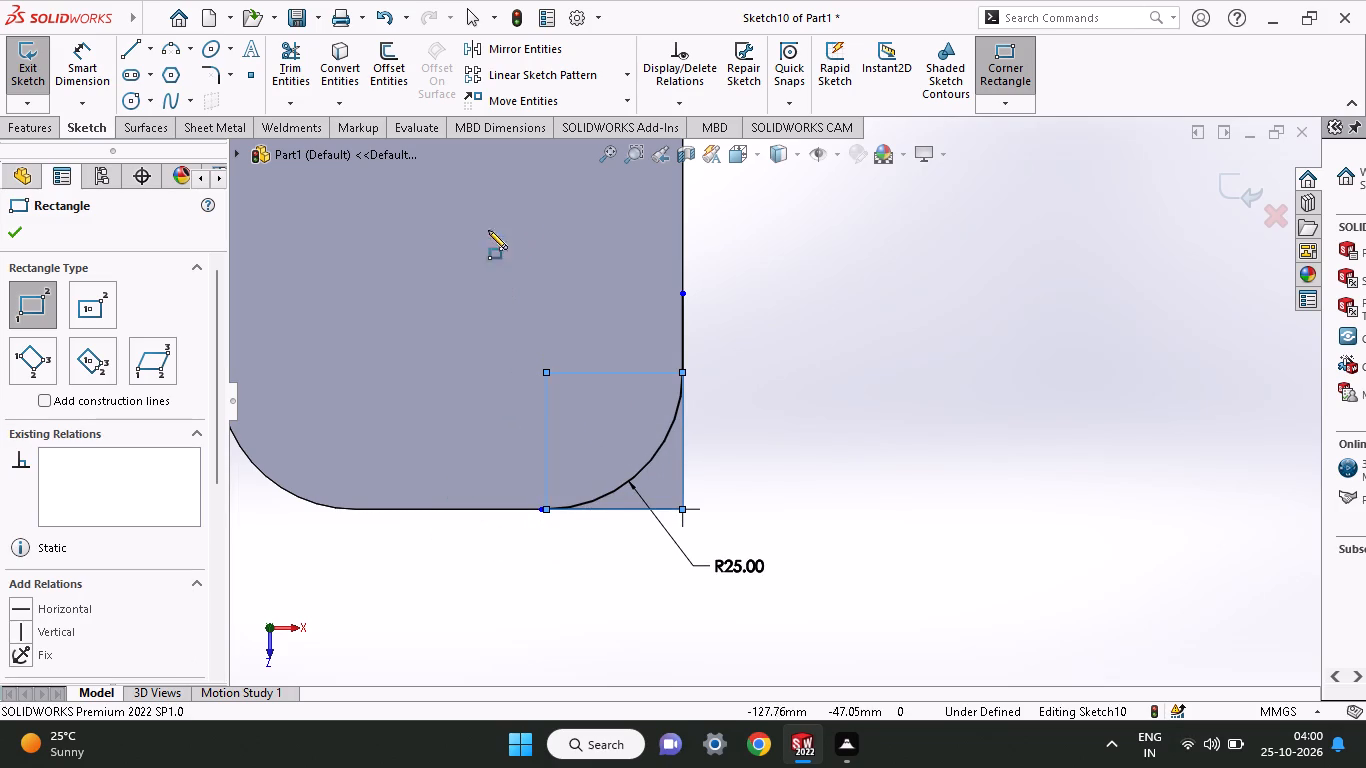
Trim the rectangle's two inner lines and the leftover line ends beyond the fillet arc, leaving only the closed corner region.
left_click(283, 47)
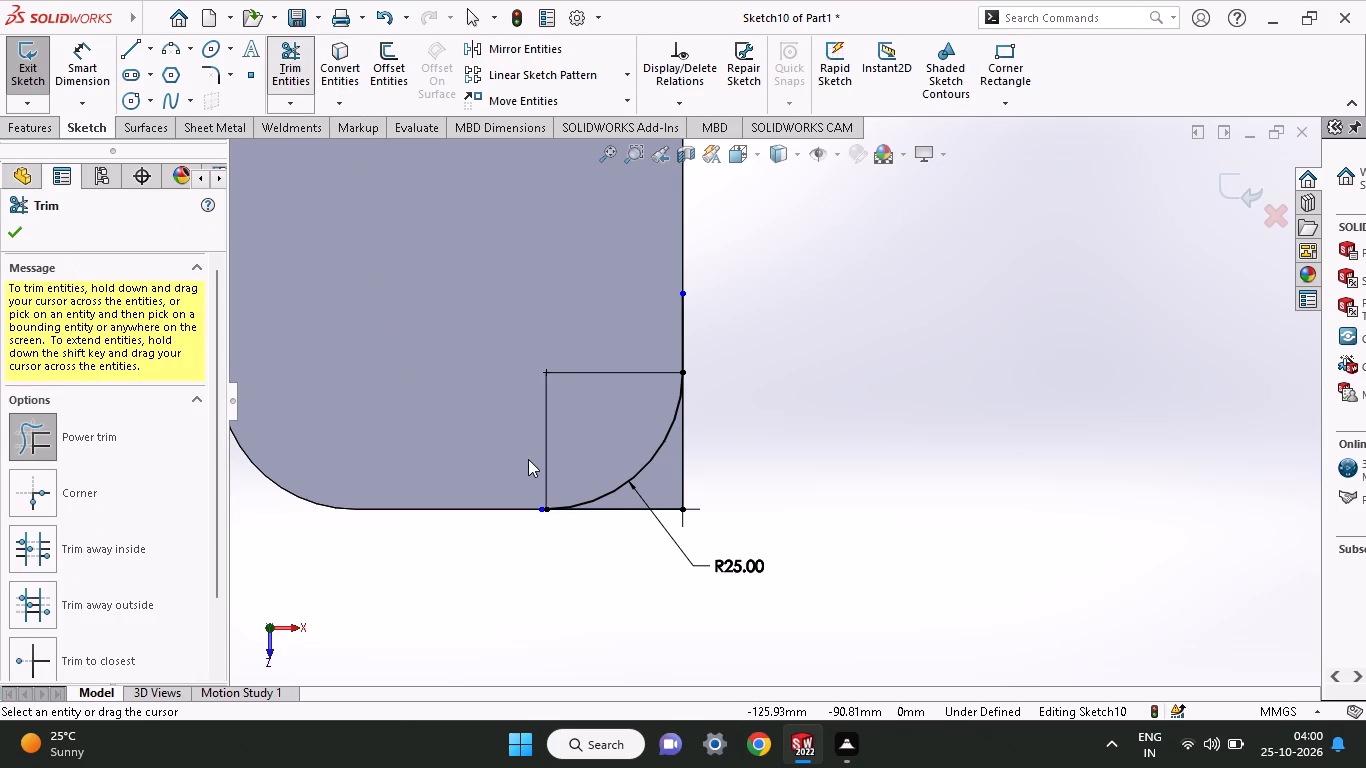
left_click_drag(528, 459, 537, 509)
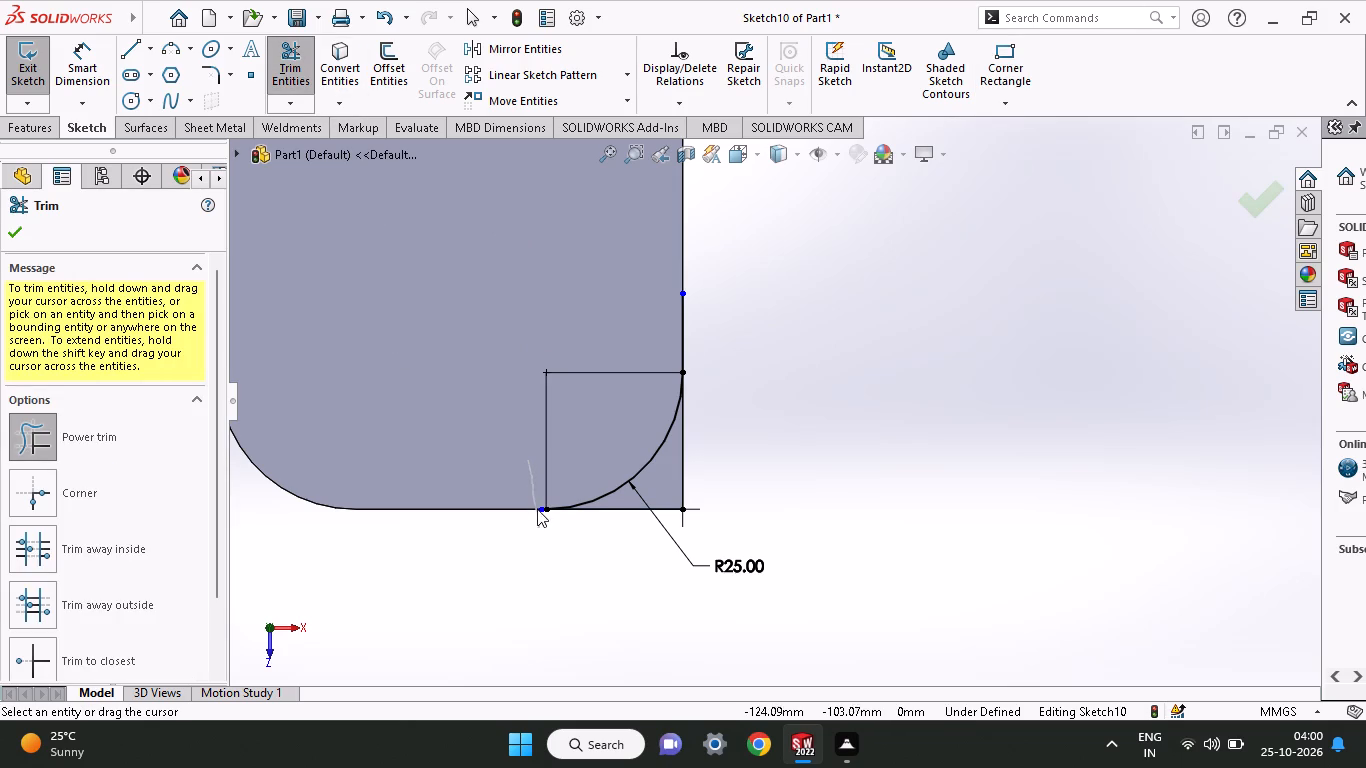
left_click_drag(537, 509, 538, 521)
left_click_drag(523, 467, 720, 340)
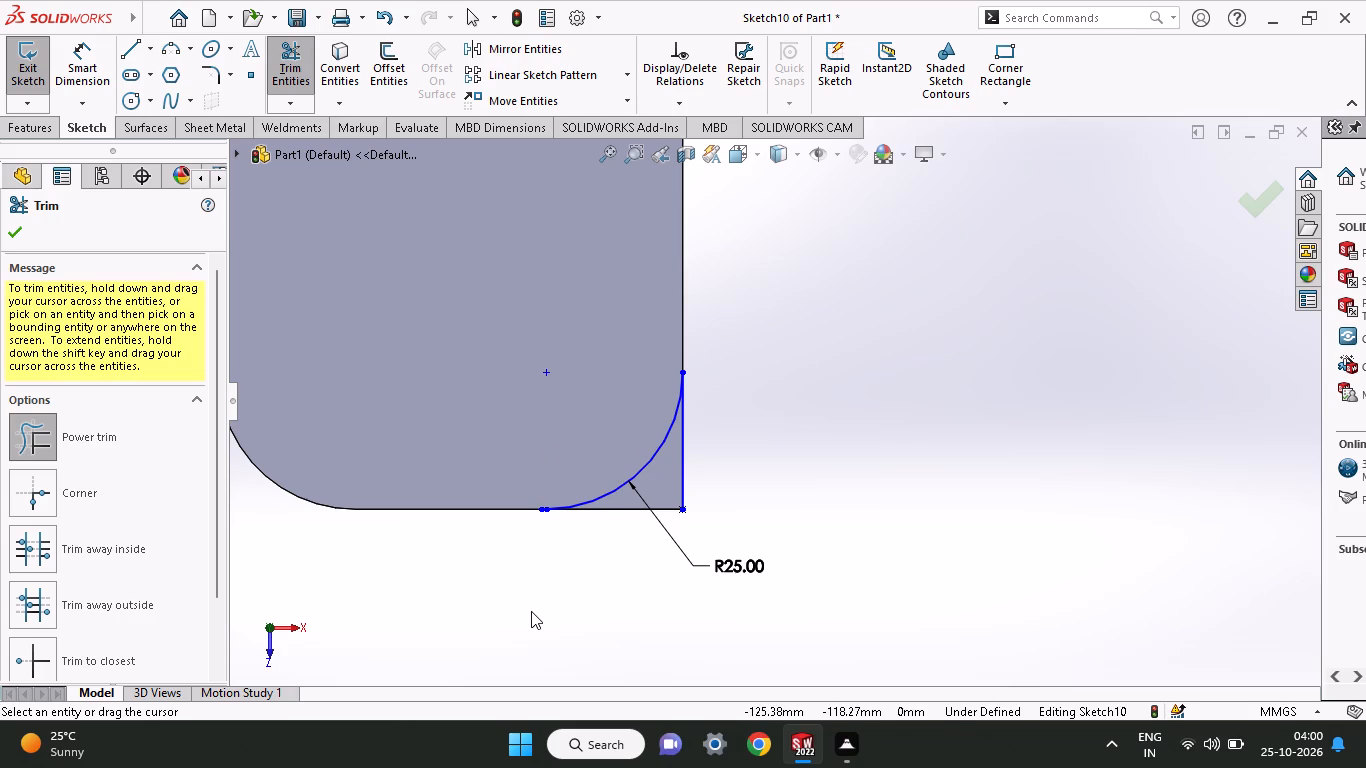
scroll(531, 611, "down", 4, "ctrl")
scroll(670, 263, "down", 3, "ctrl")
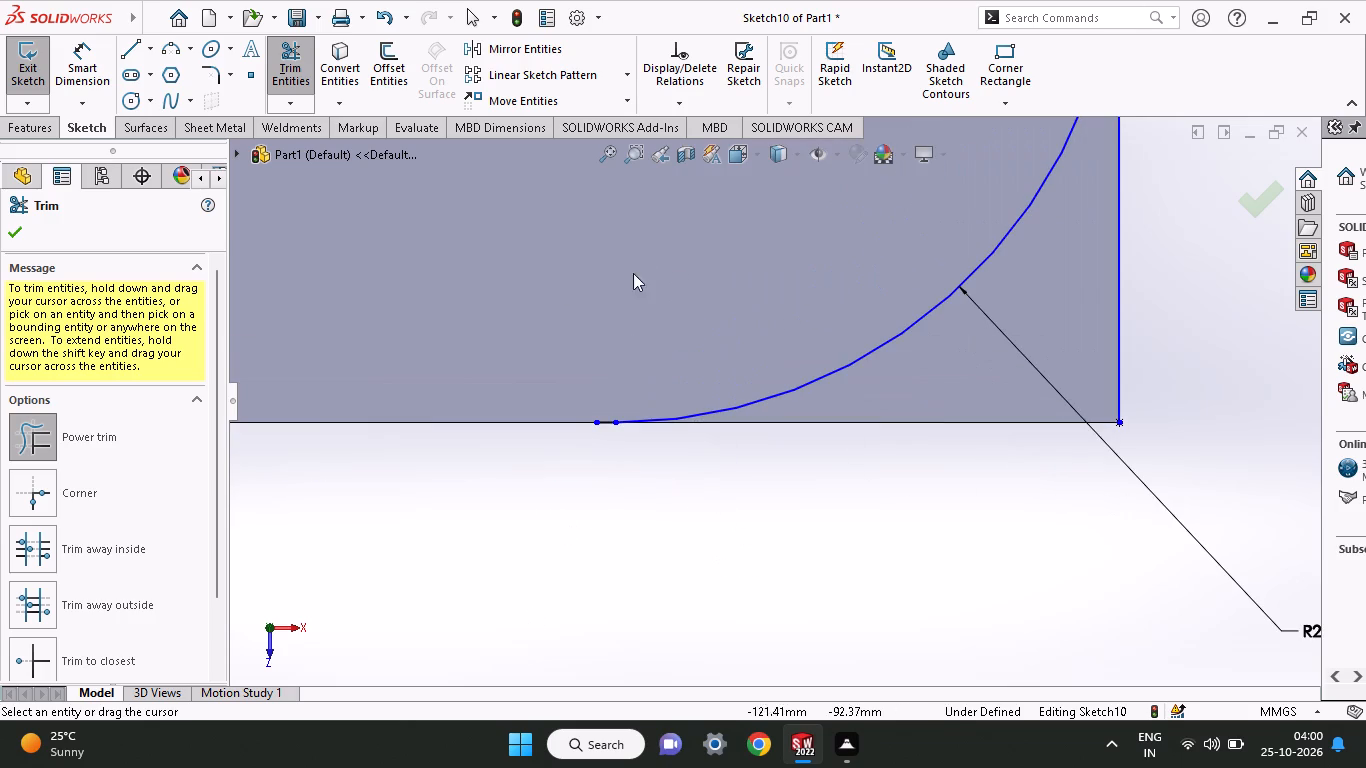
left_click_drag(607, 358, 602, 467)
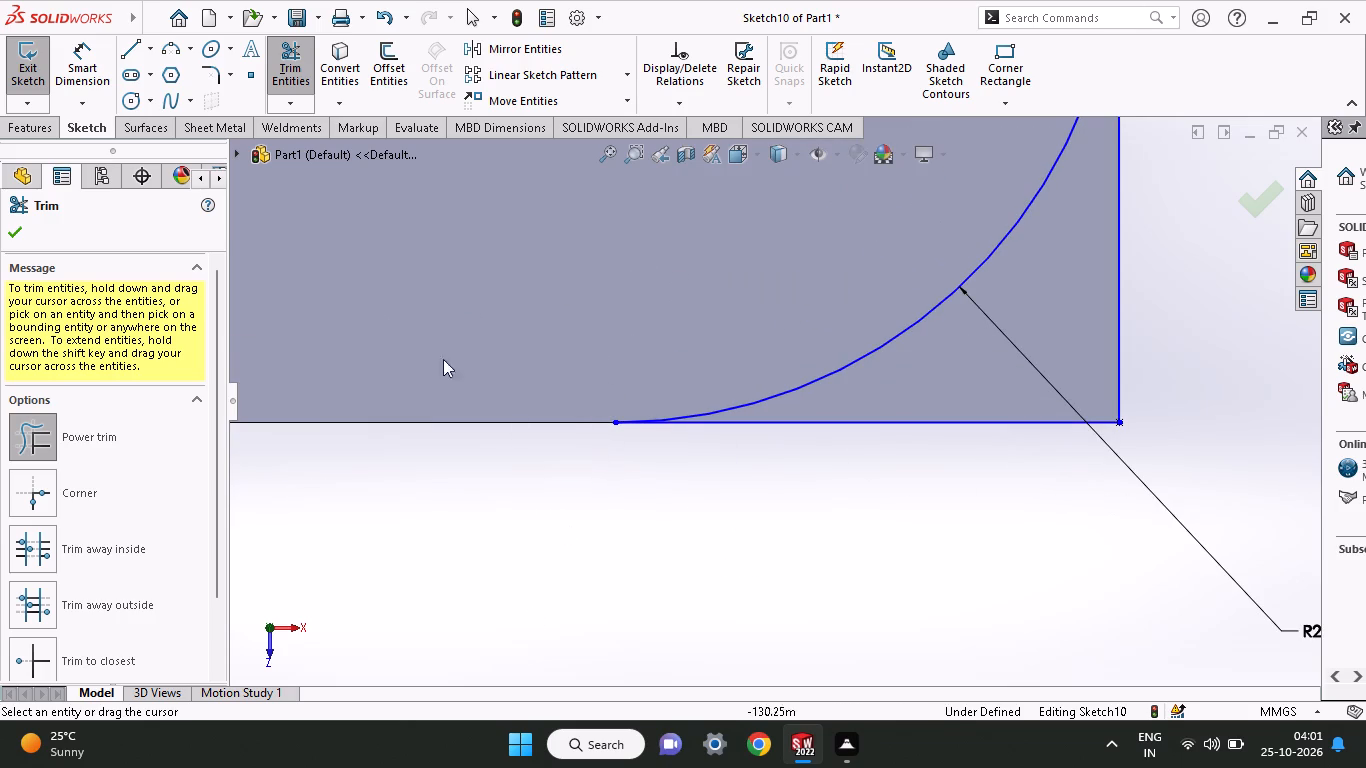
Cut-extrude the closed corner region of the tab, 41 mm in the first direction and 29 mm in the second.
left_click(41, 123)
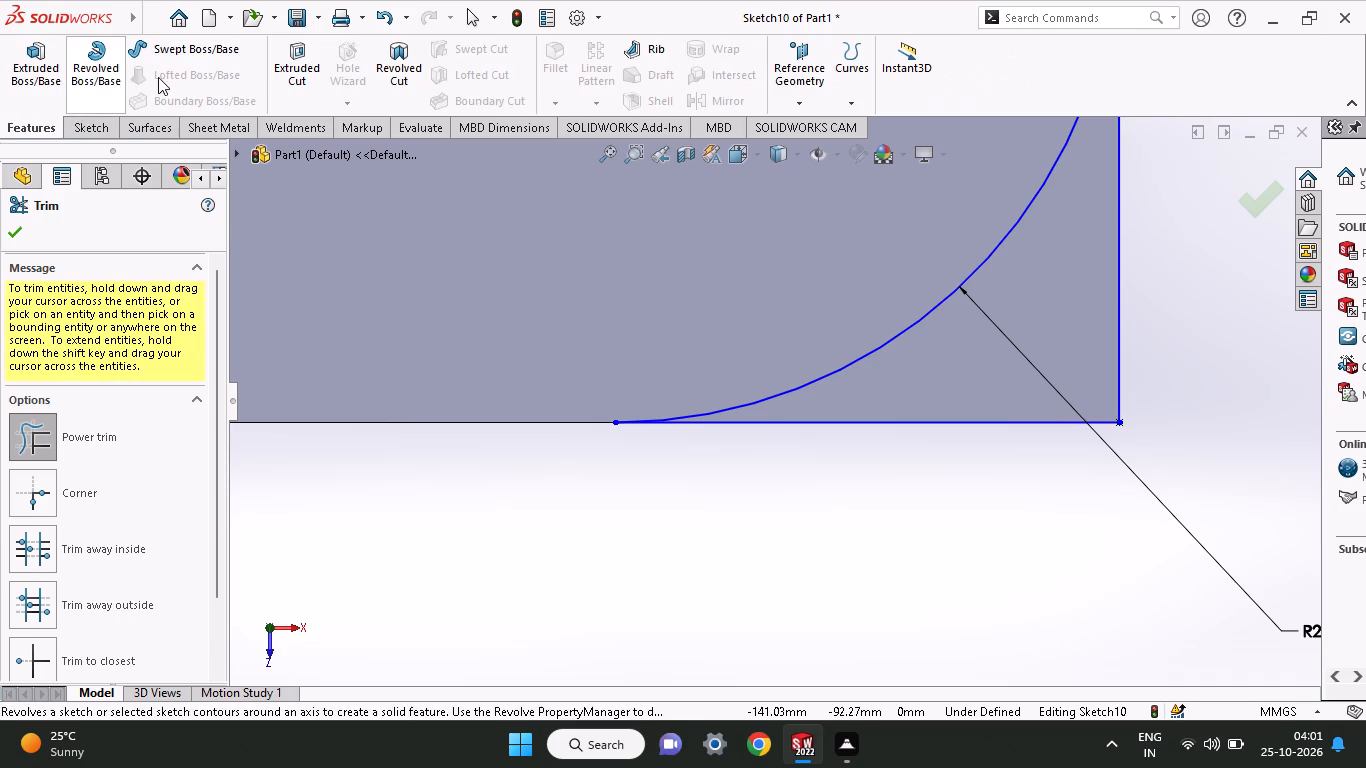
left_click(312, 69)
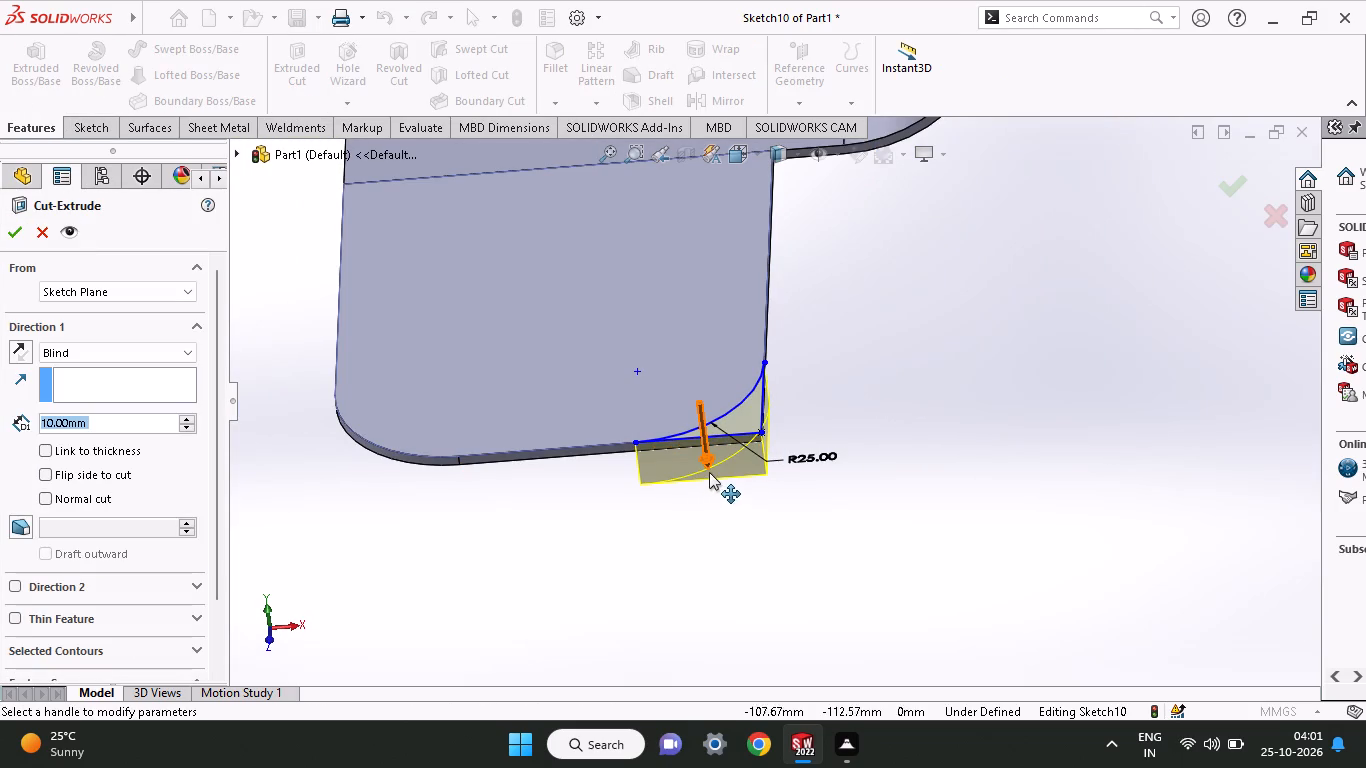
left_click_drag(709, 472, 716, 575)
left_click_drag(688, 335, 687, 280)
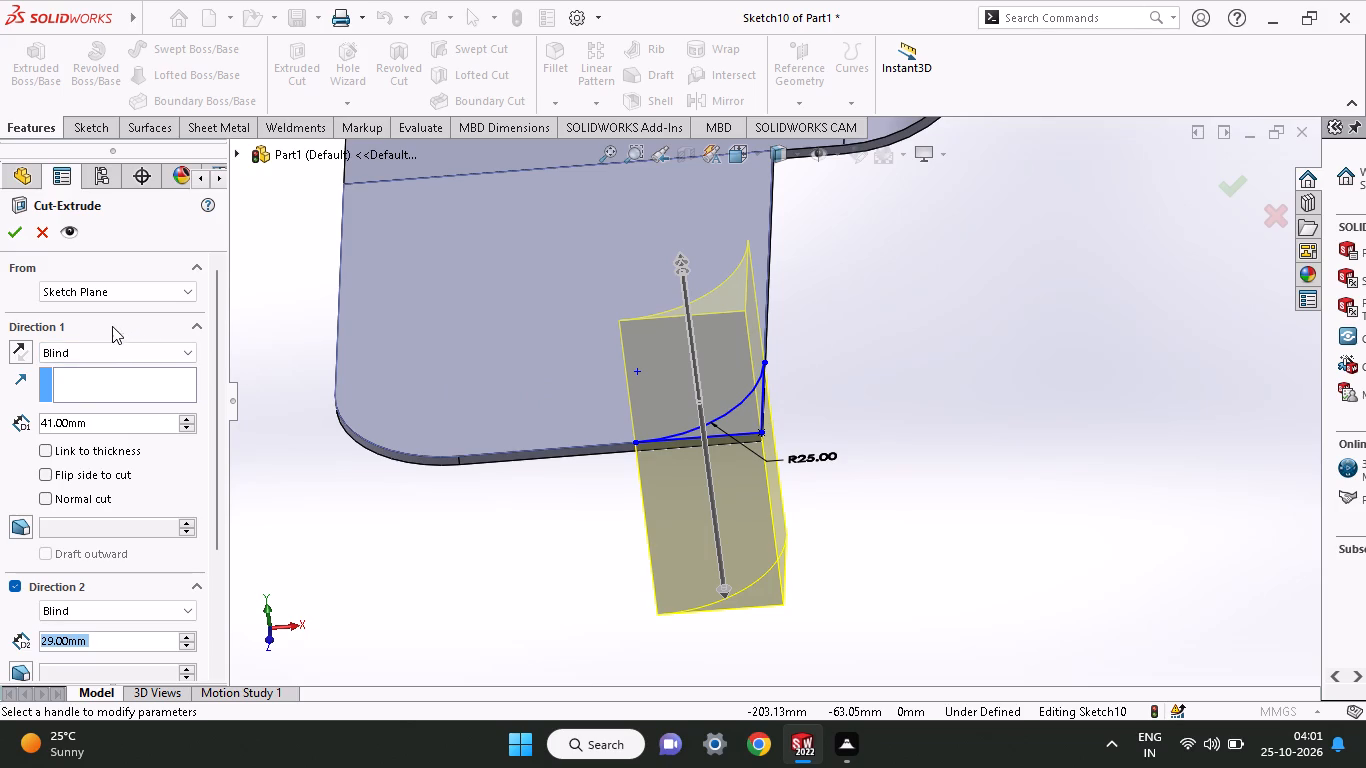
left_click(17, 230)
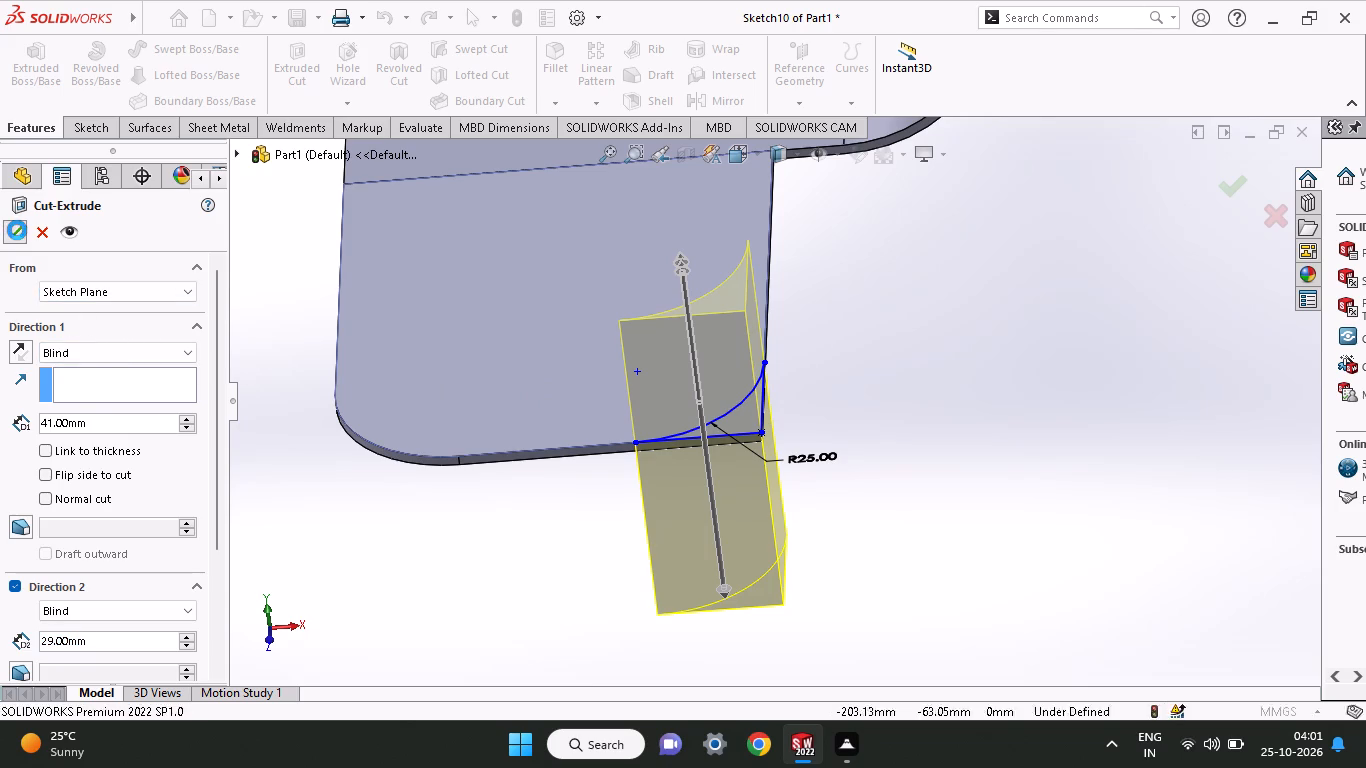
On the tab's top face, sketch a circle about 26 mm in diameter, roughly 23 mm from the left edge and 65 mm from the outer end.
middle_click_drag(530, 327, 528, 399)
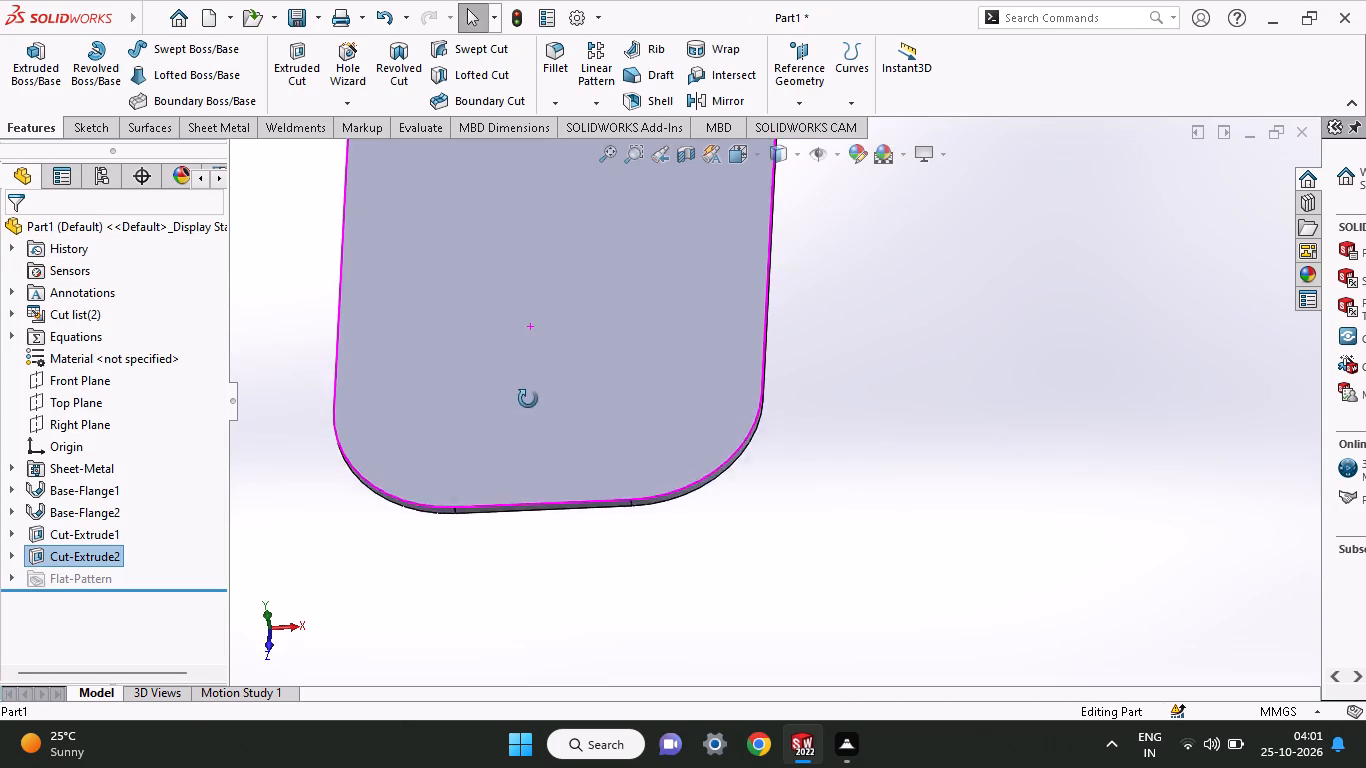
middle_click_drag(528, 399, 609, 249)
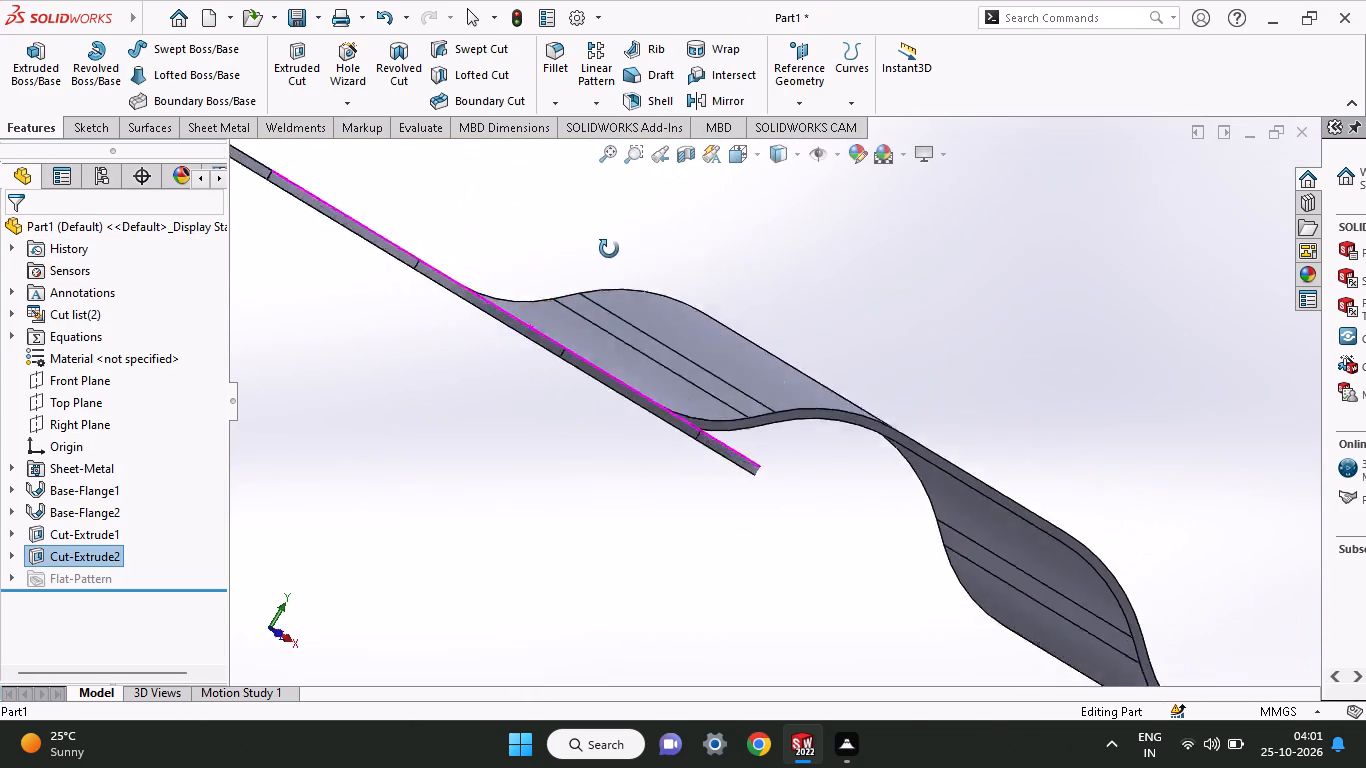
middle_click_drag(609, 249, 604, 334)
middle_click_drag(562, 360, 537, 378)
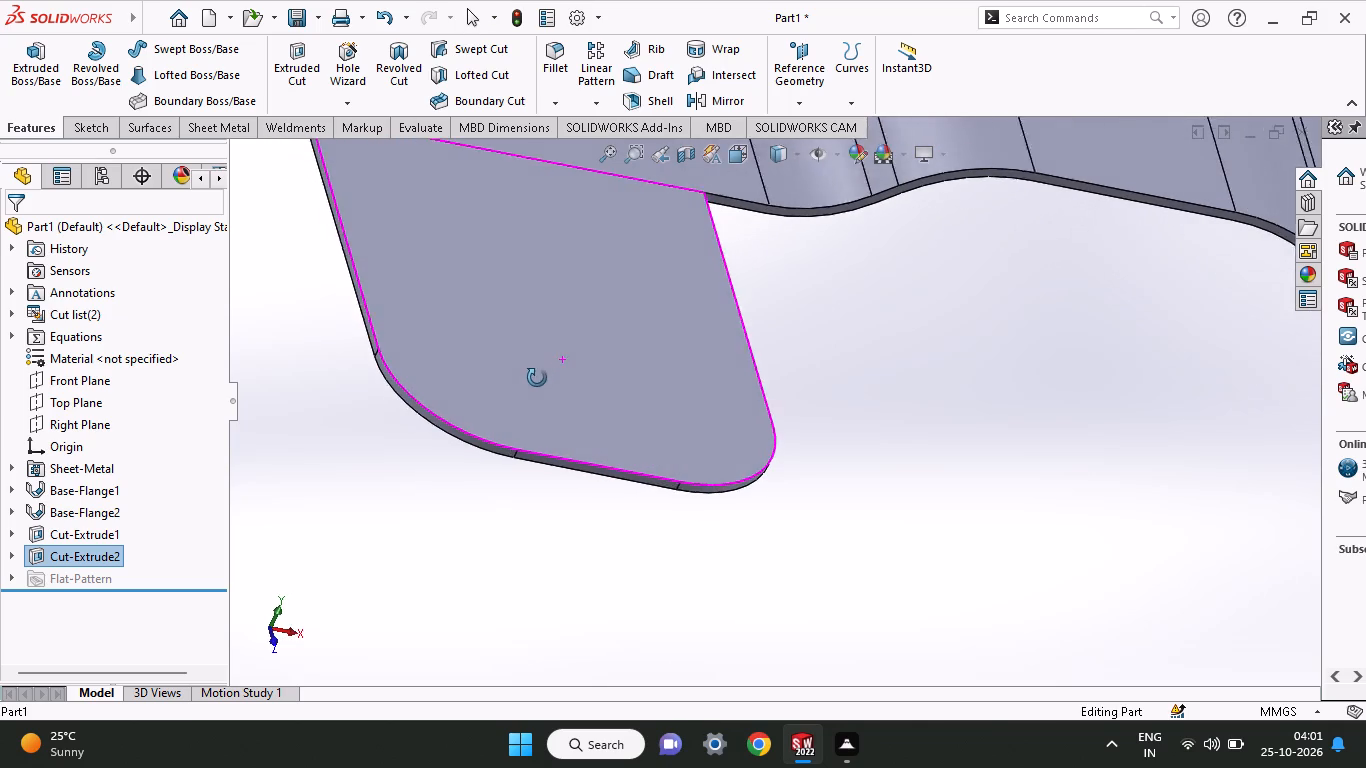
middle_click_drag(537, 378, 534, 380)
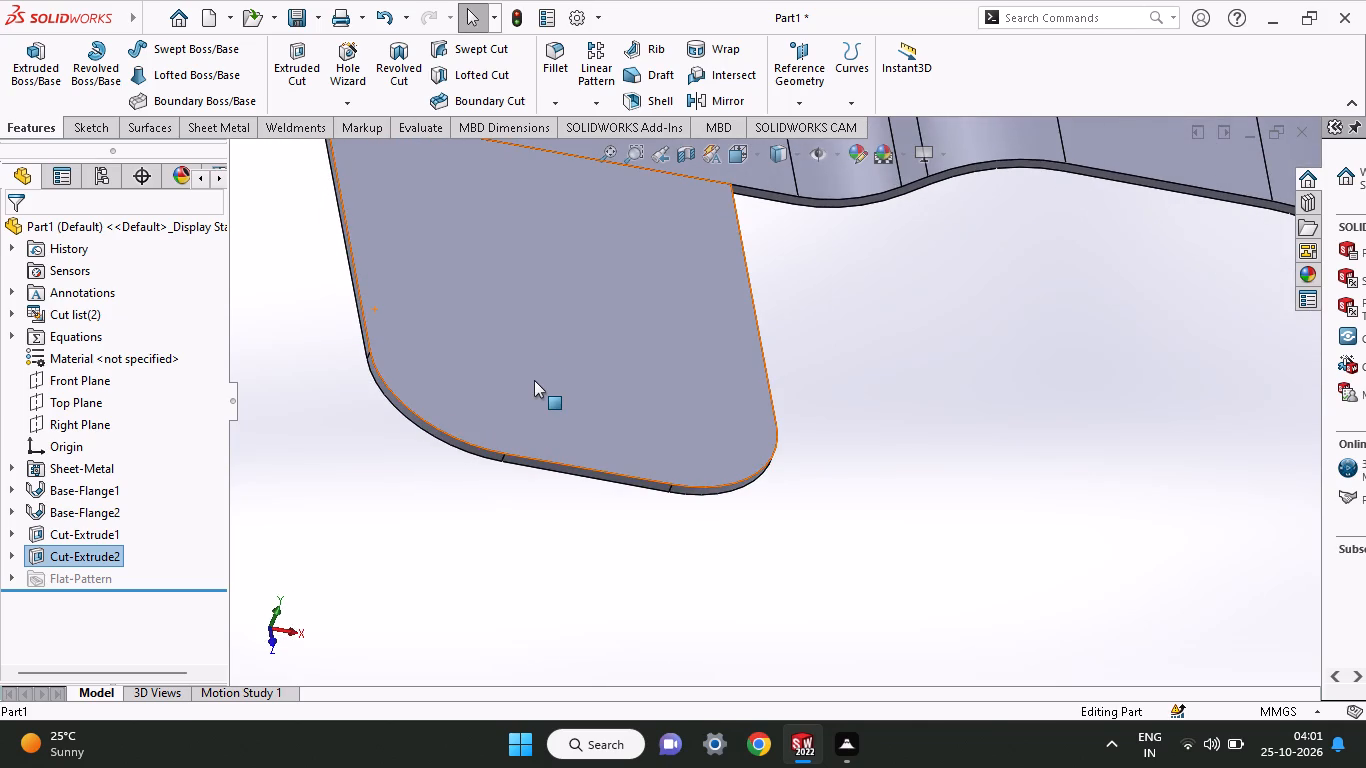
left_click(511, 389)
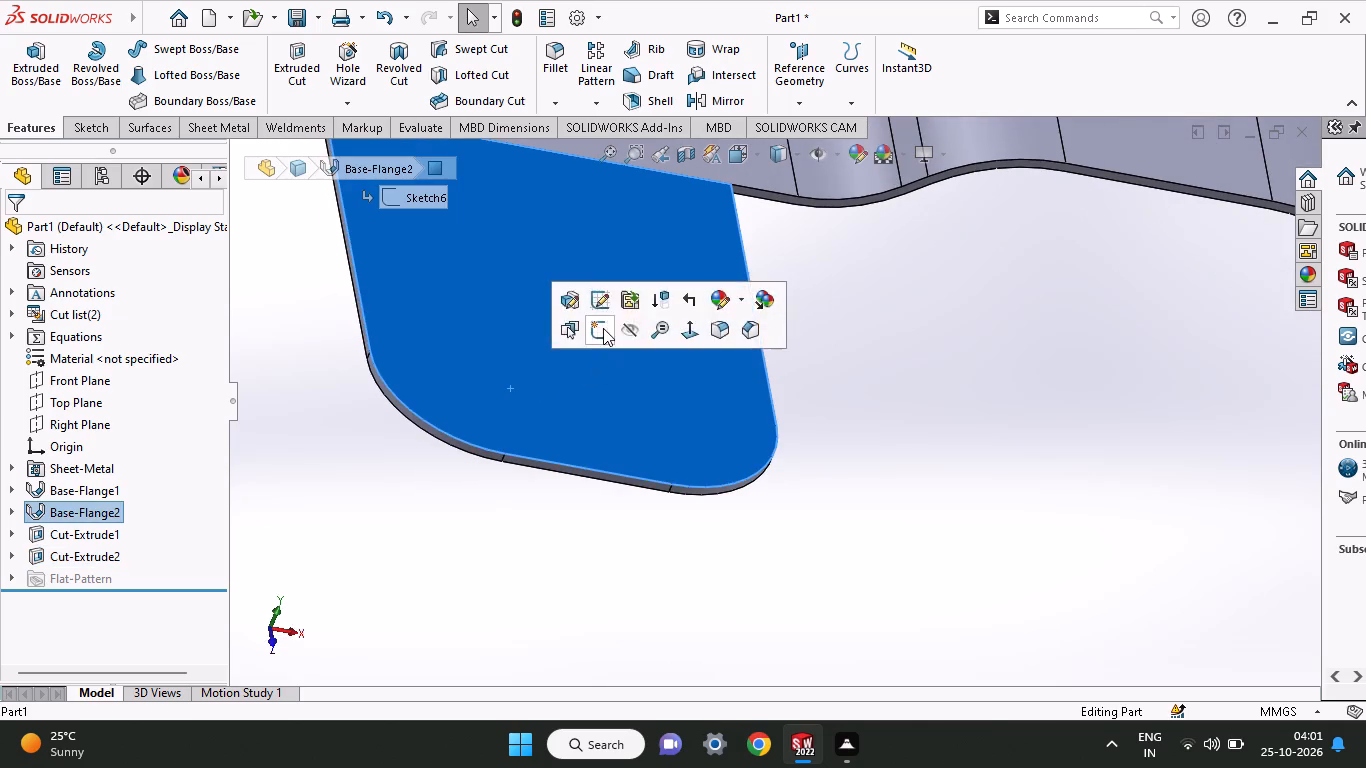
left_click(603, 328)
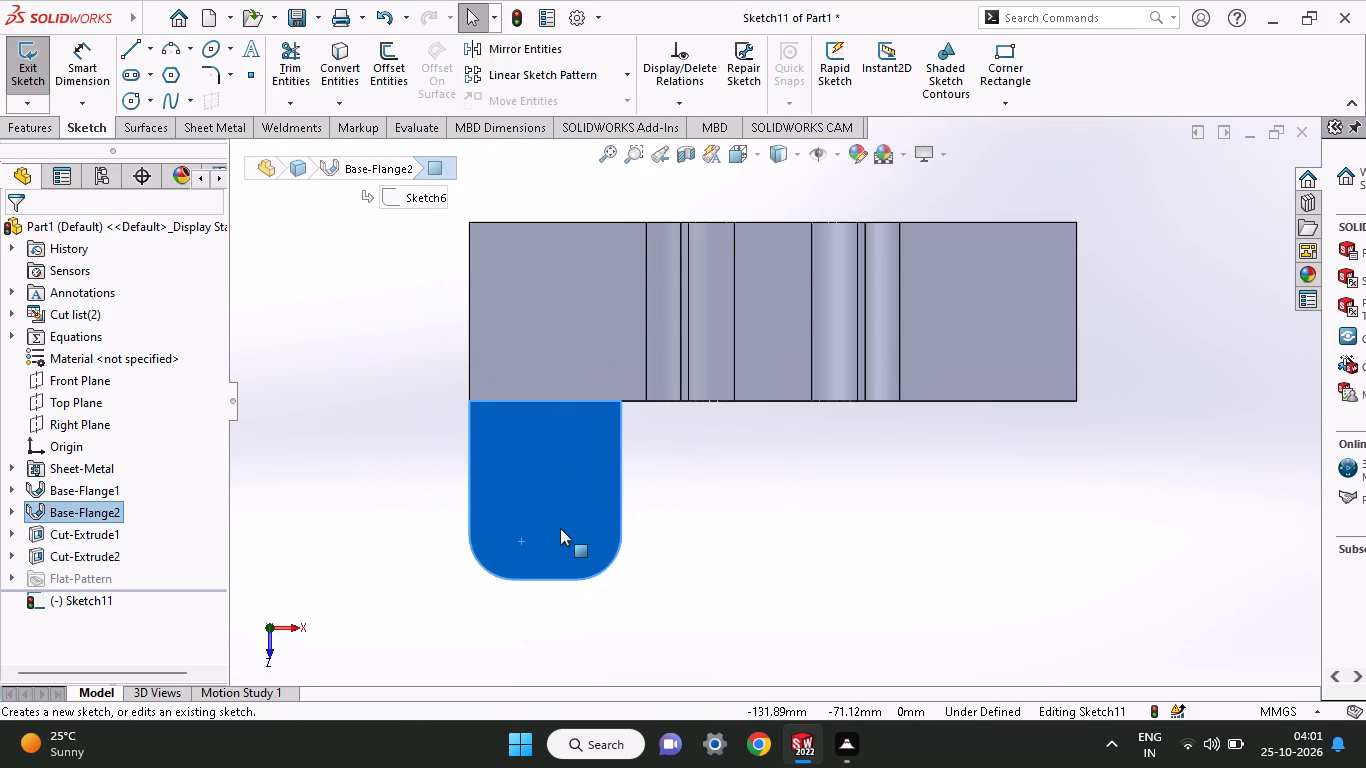
scroll(560, 528, "down", 5, "ctrl")
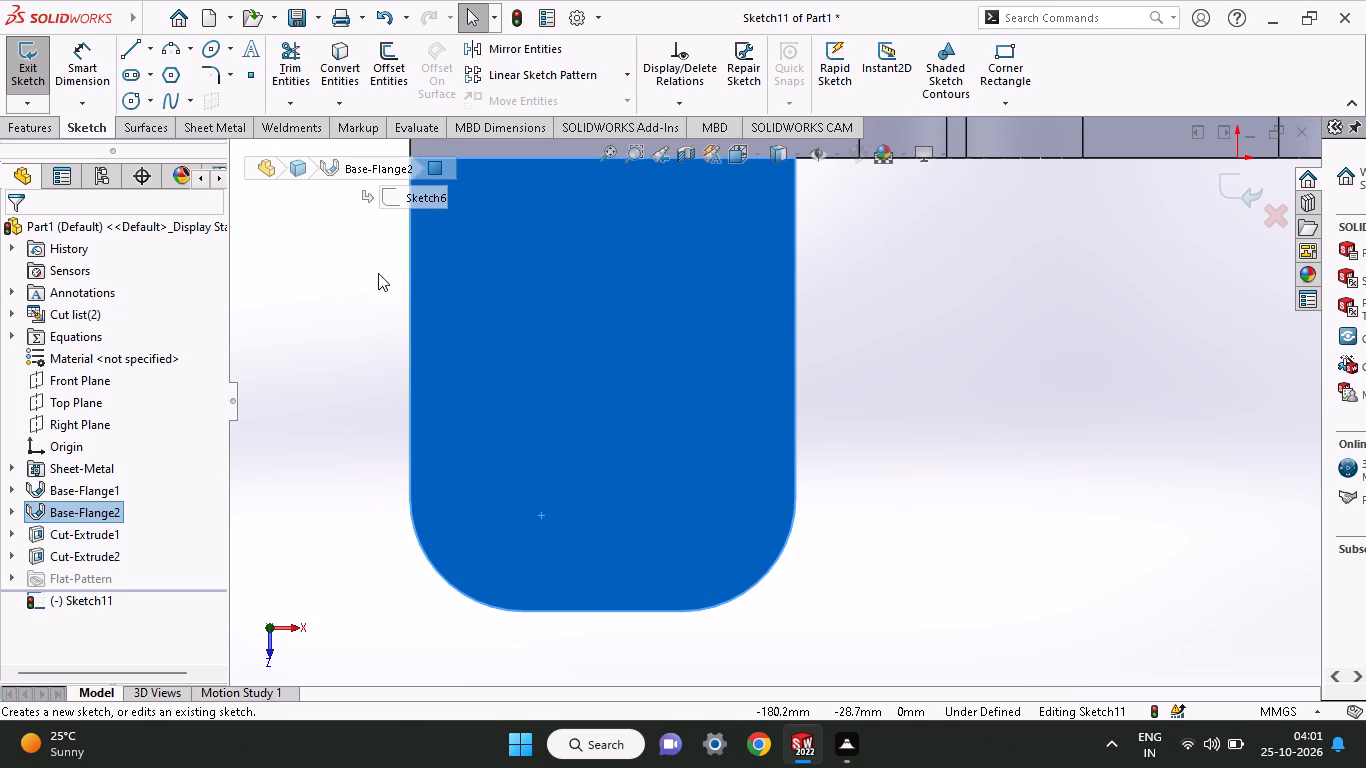
left_click(131, 106)
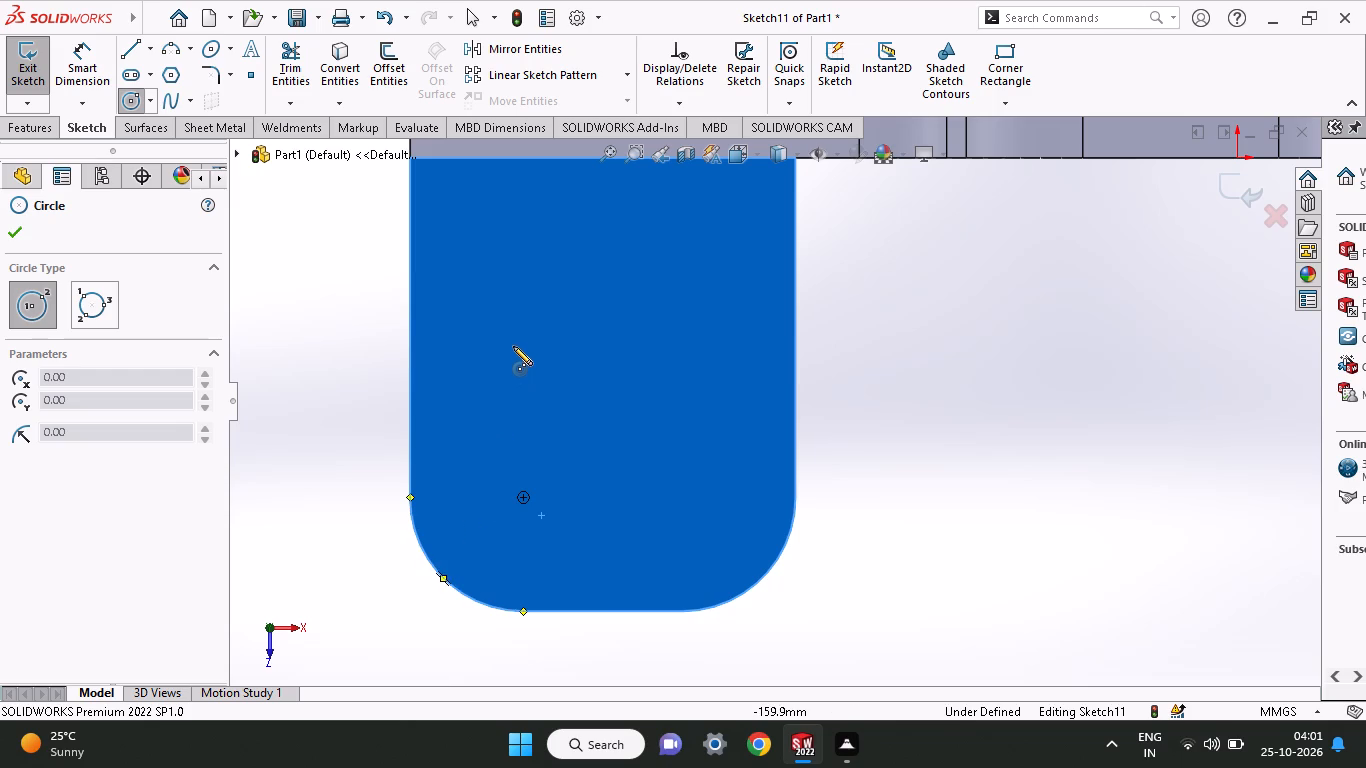
left_click(514, 318)
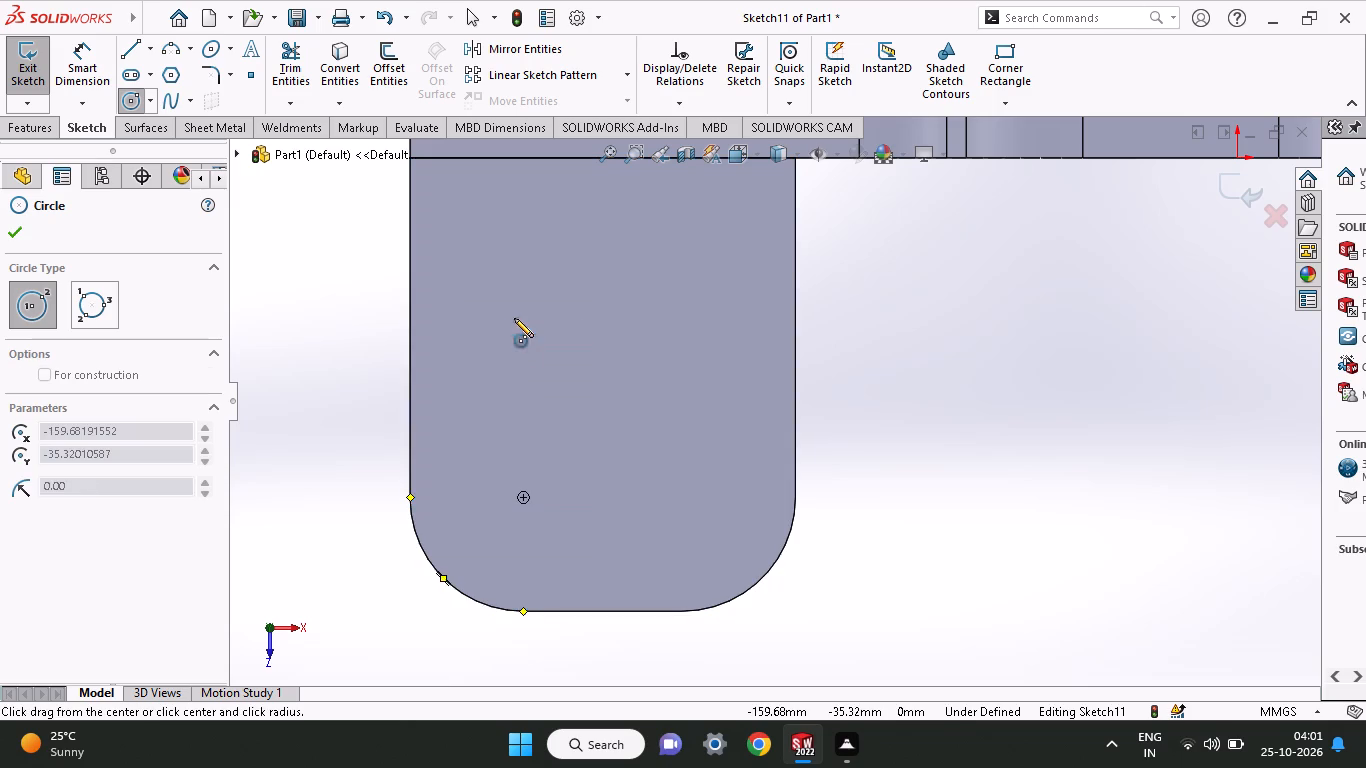
left_click(529, 377)
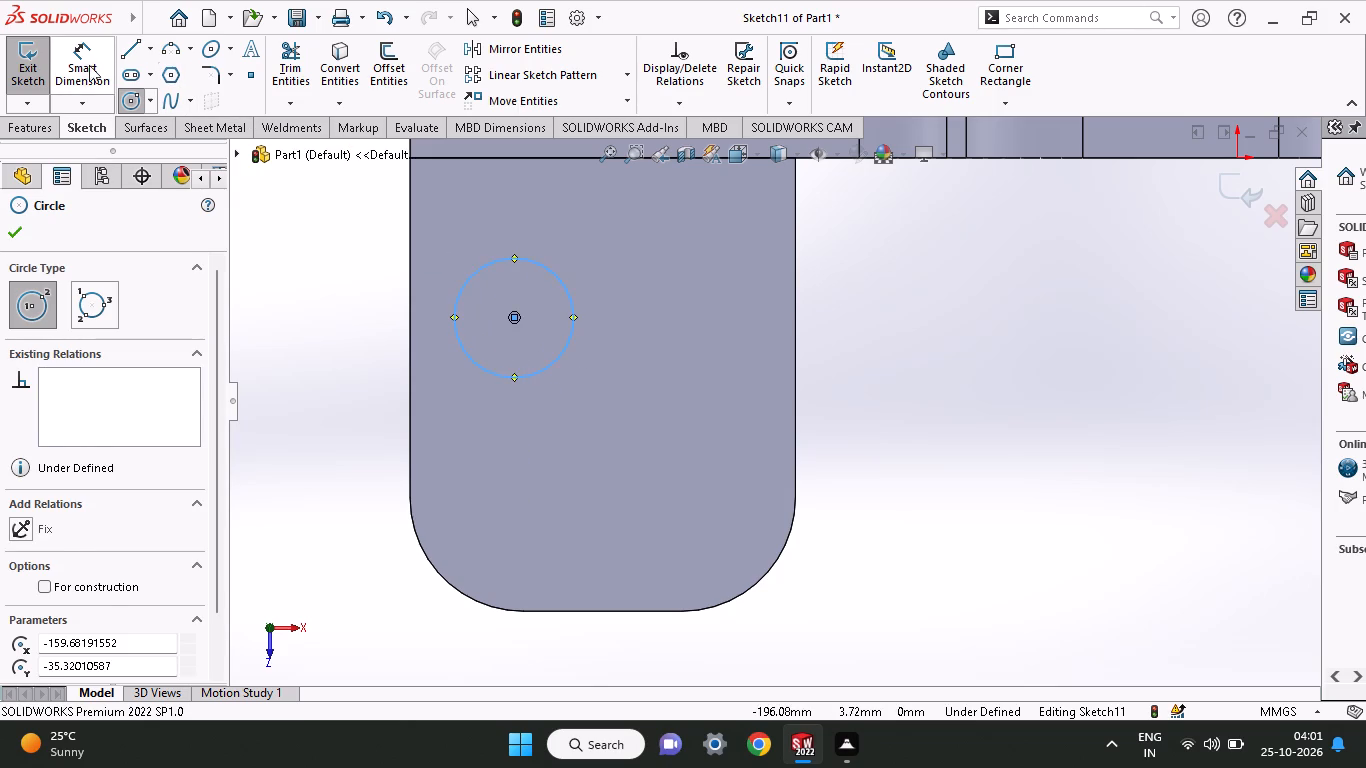
Dimension the circle's centre from the tab's left edge with the value 85-35, giving 50 mm.
left_click(83, 65)
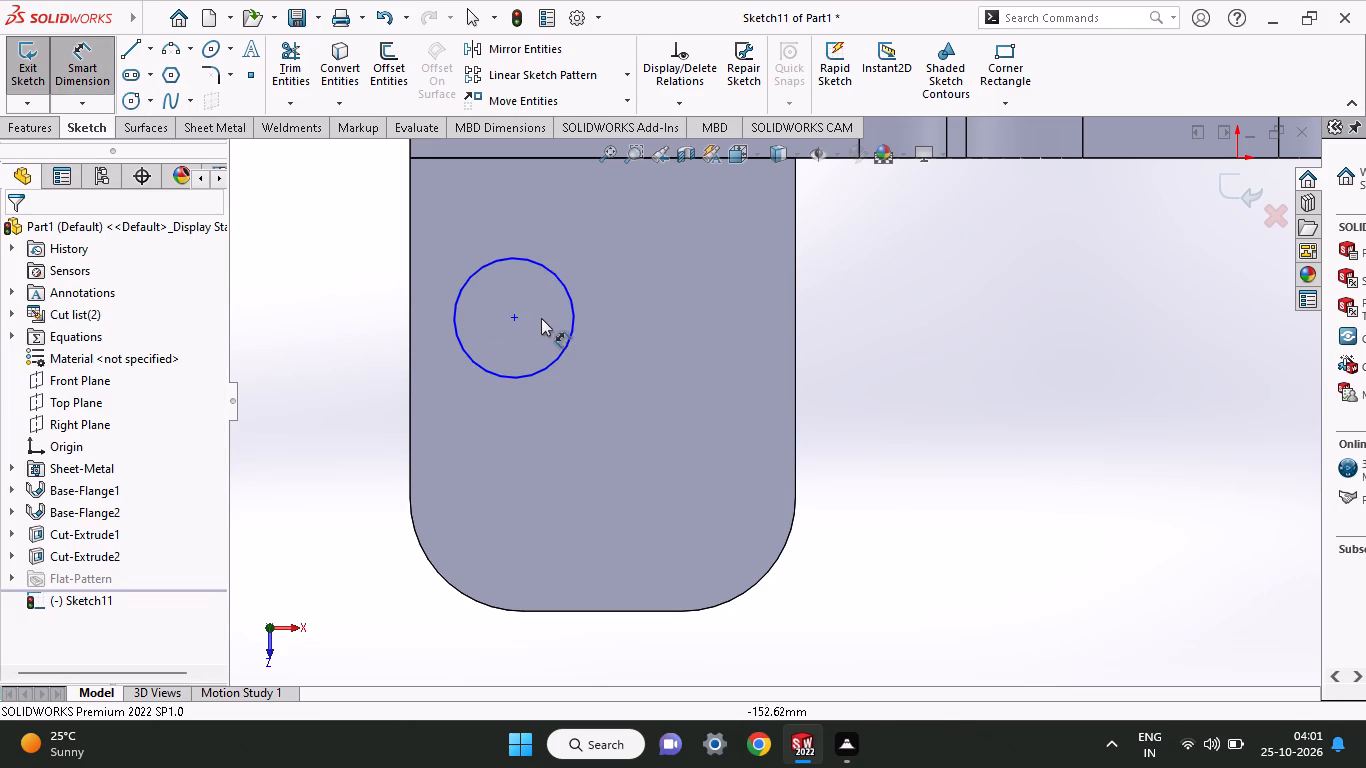
left_click(519, 318)
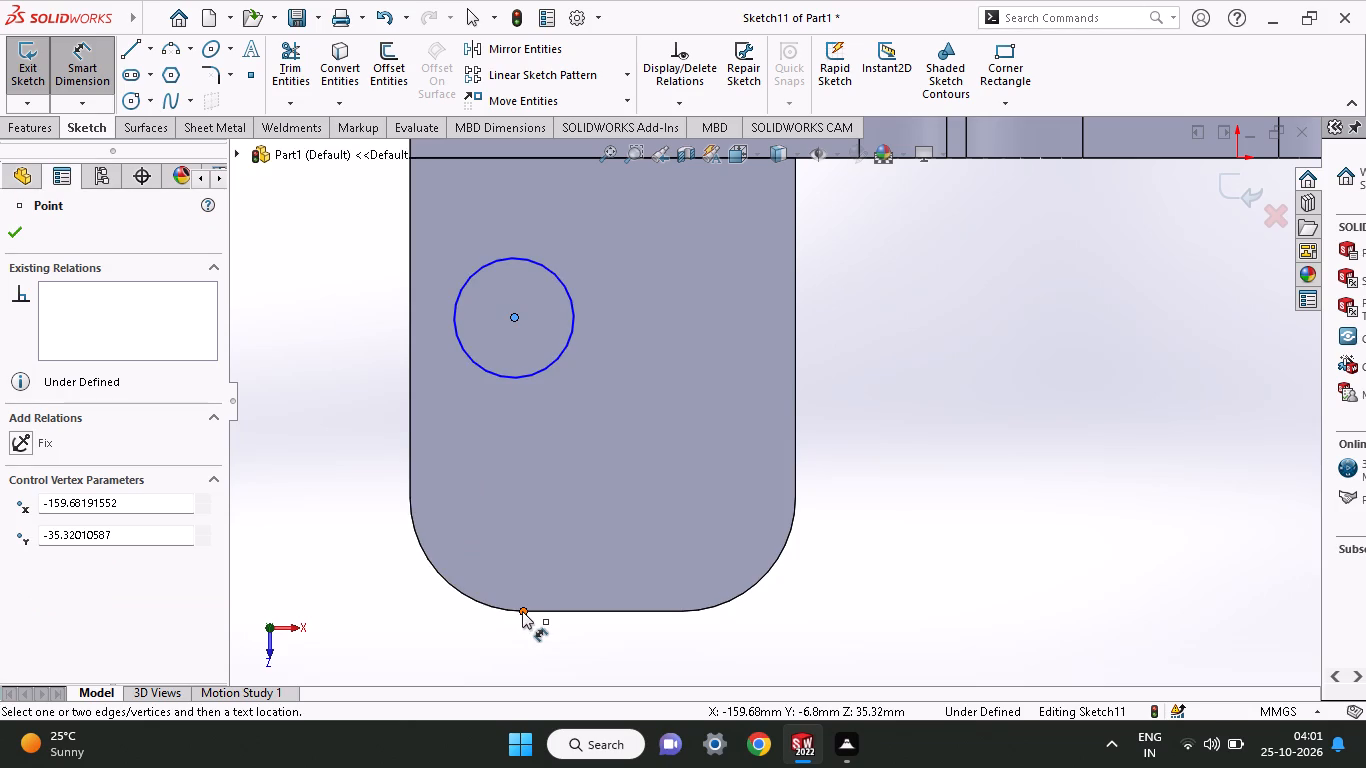
left_click(412, 411)
left_click(454, 622)
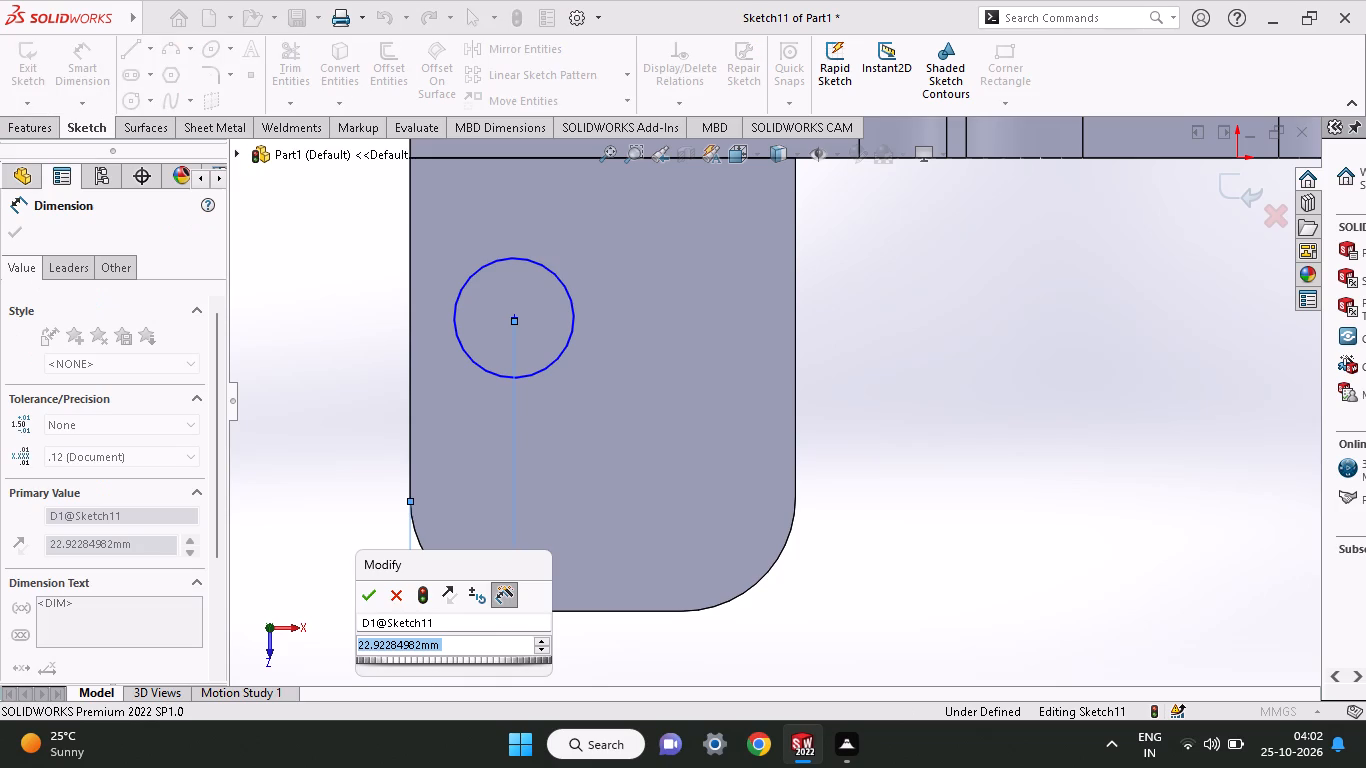
key("3")
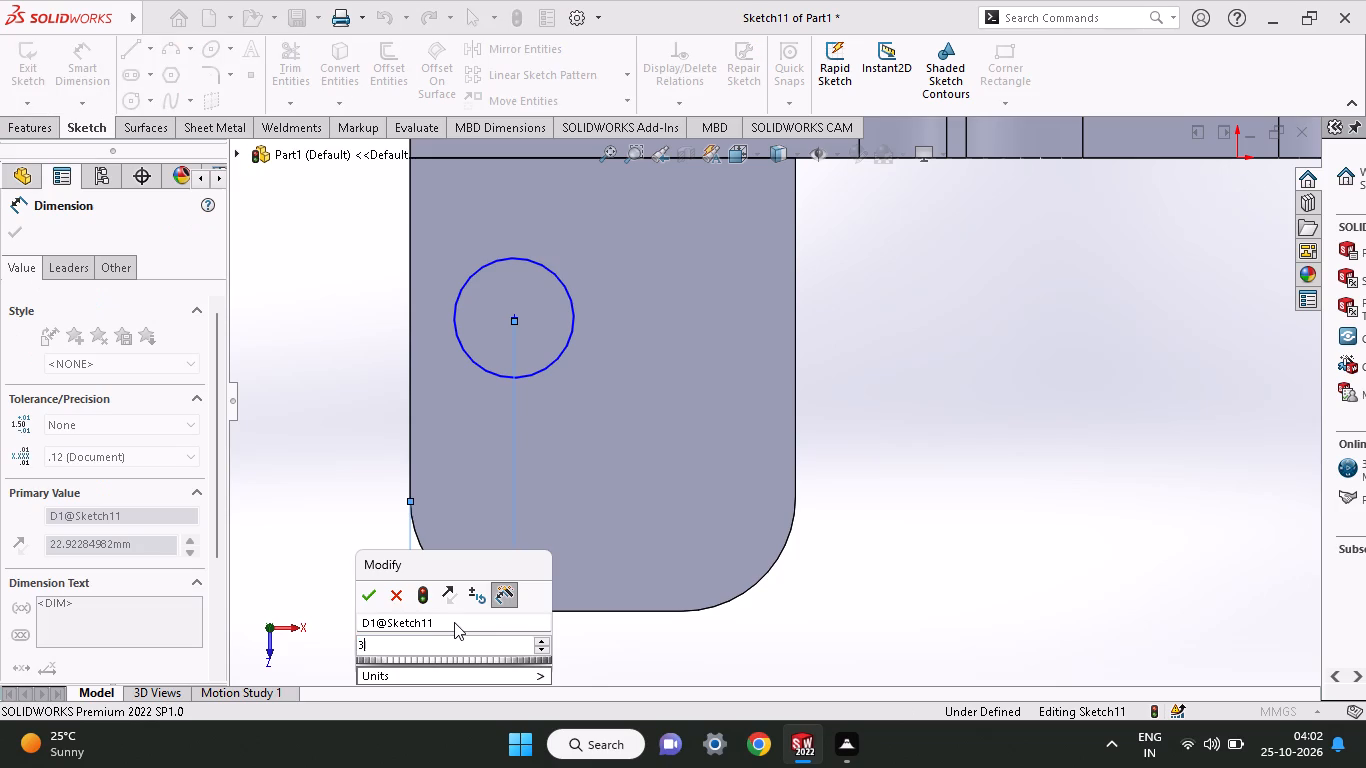
key("BackSpace")
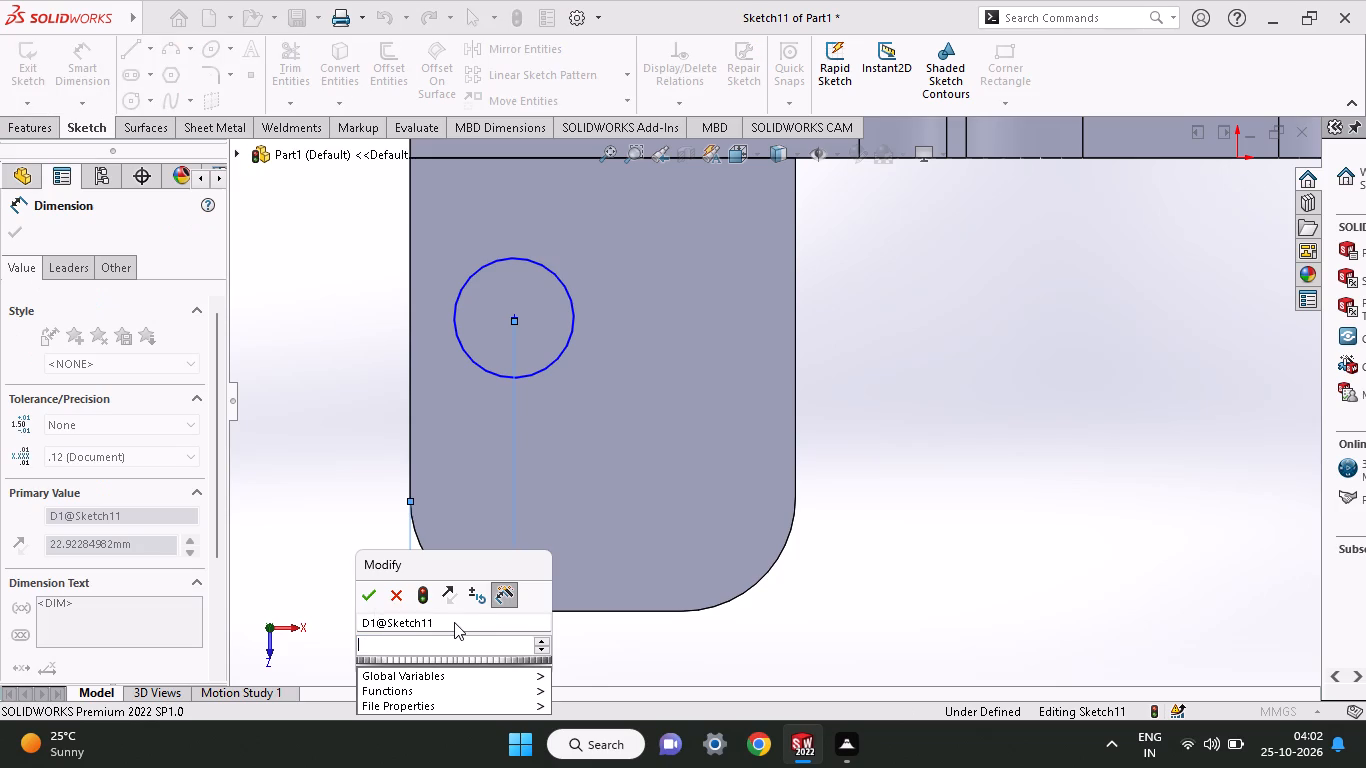
type("25")
key("asterisk")
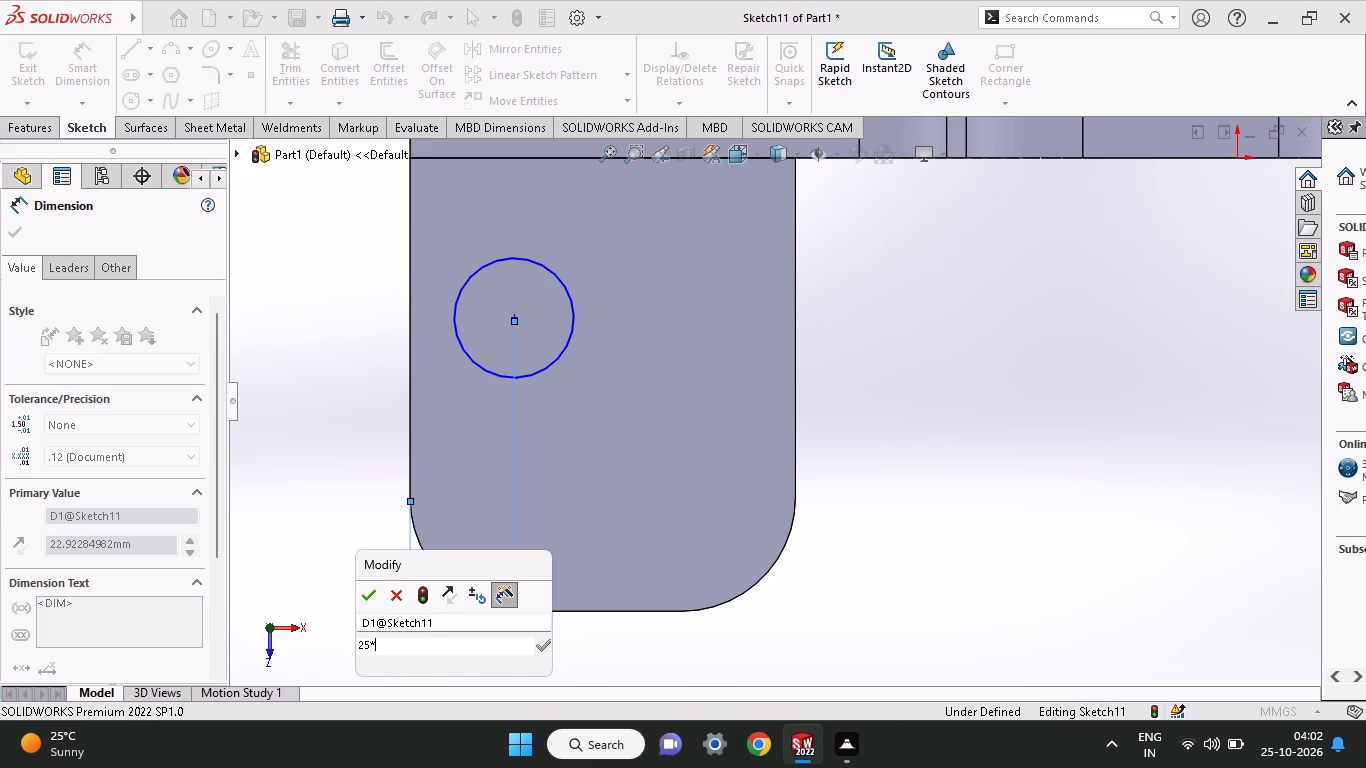
key("BackSpace")
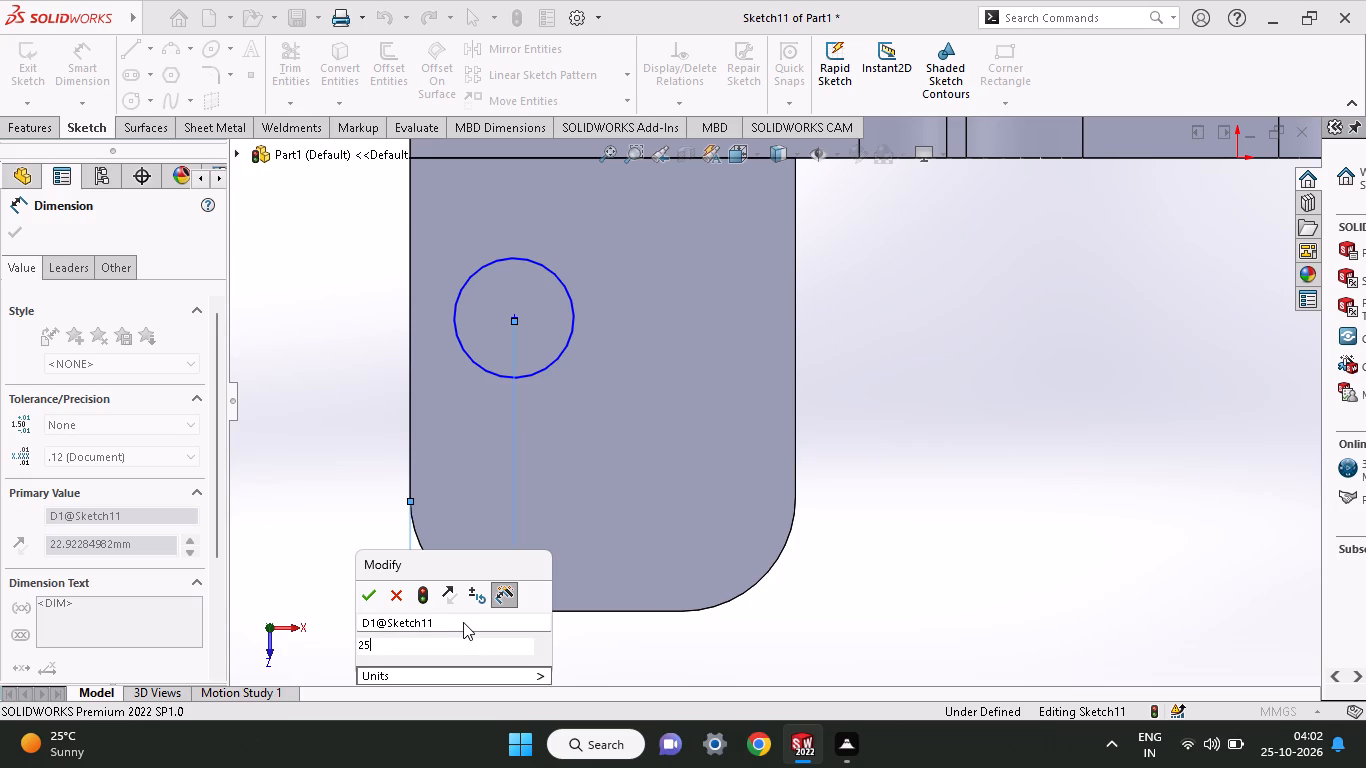
key("minus")
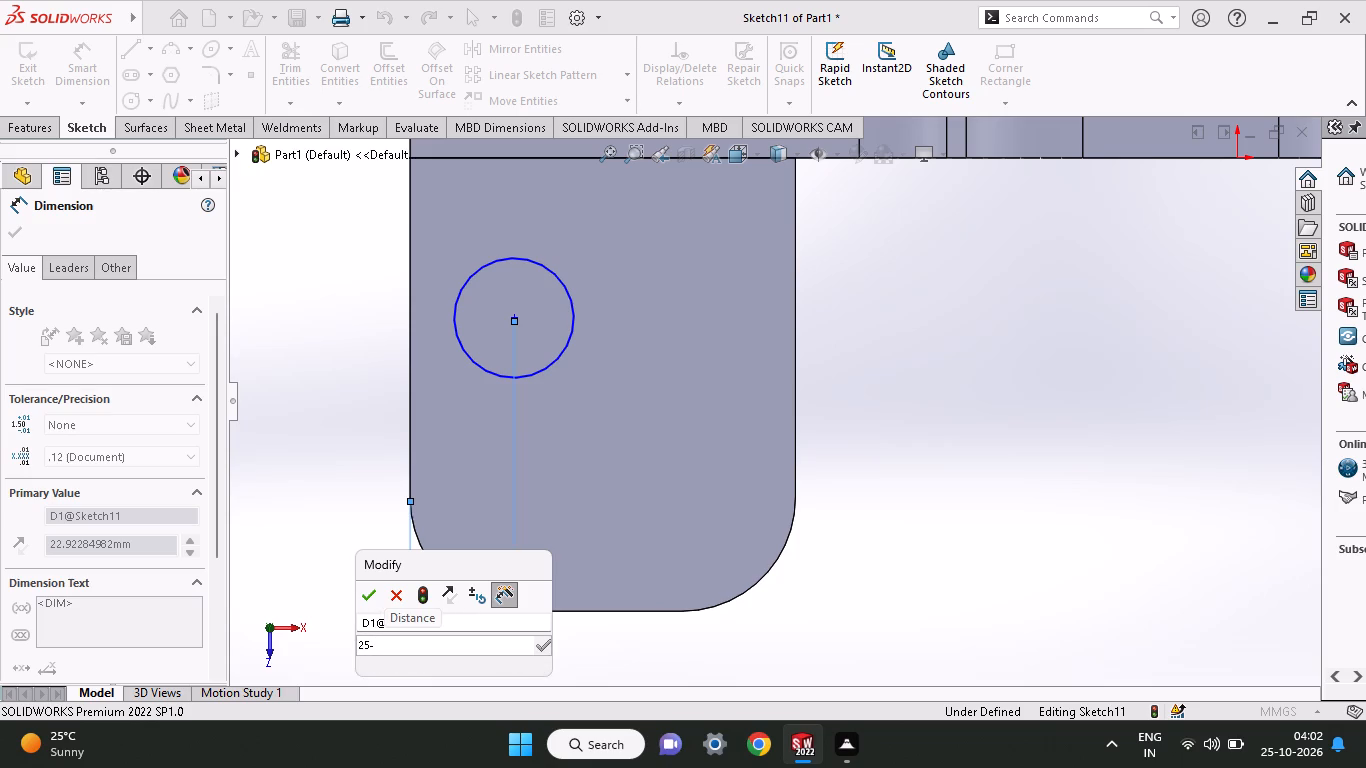
key("BackSpace")
key("BackSpace")
key("BackSpace")
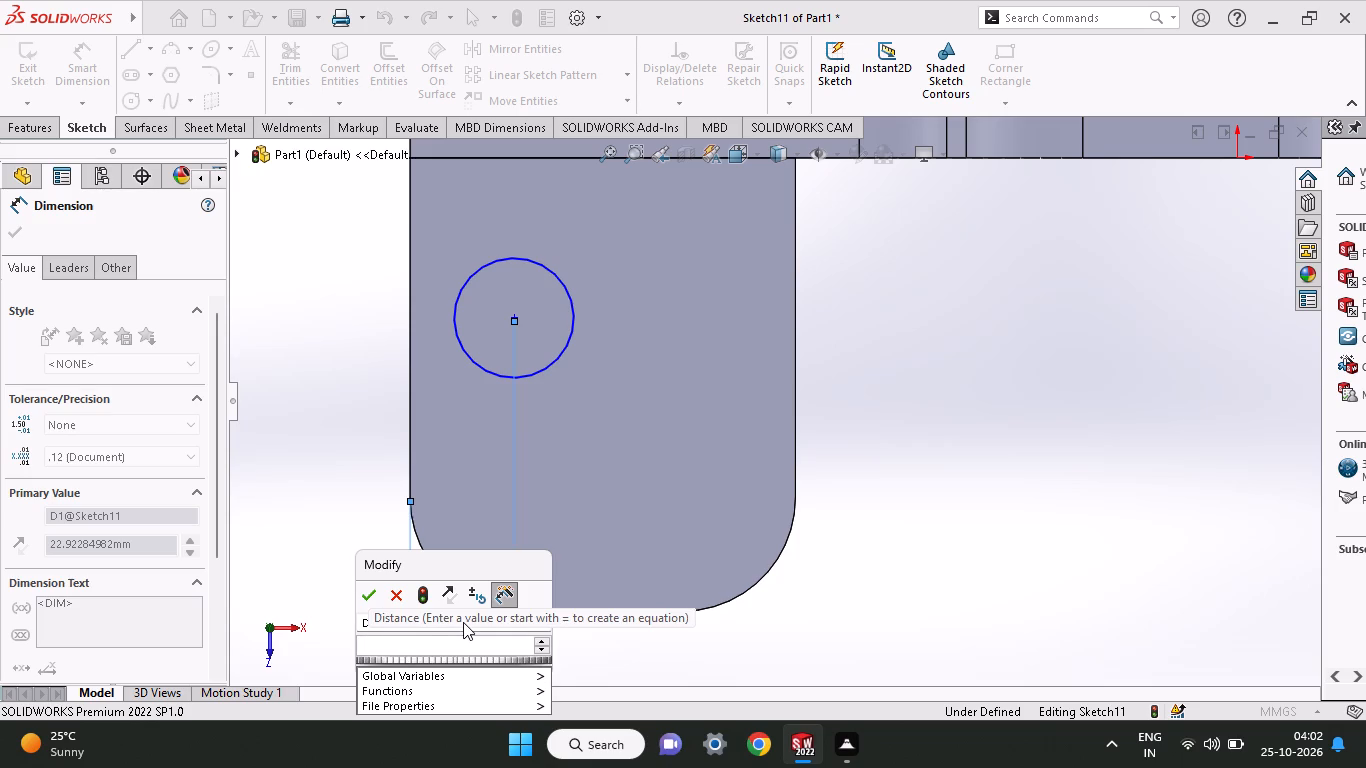
type("85")
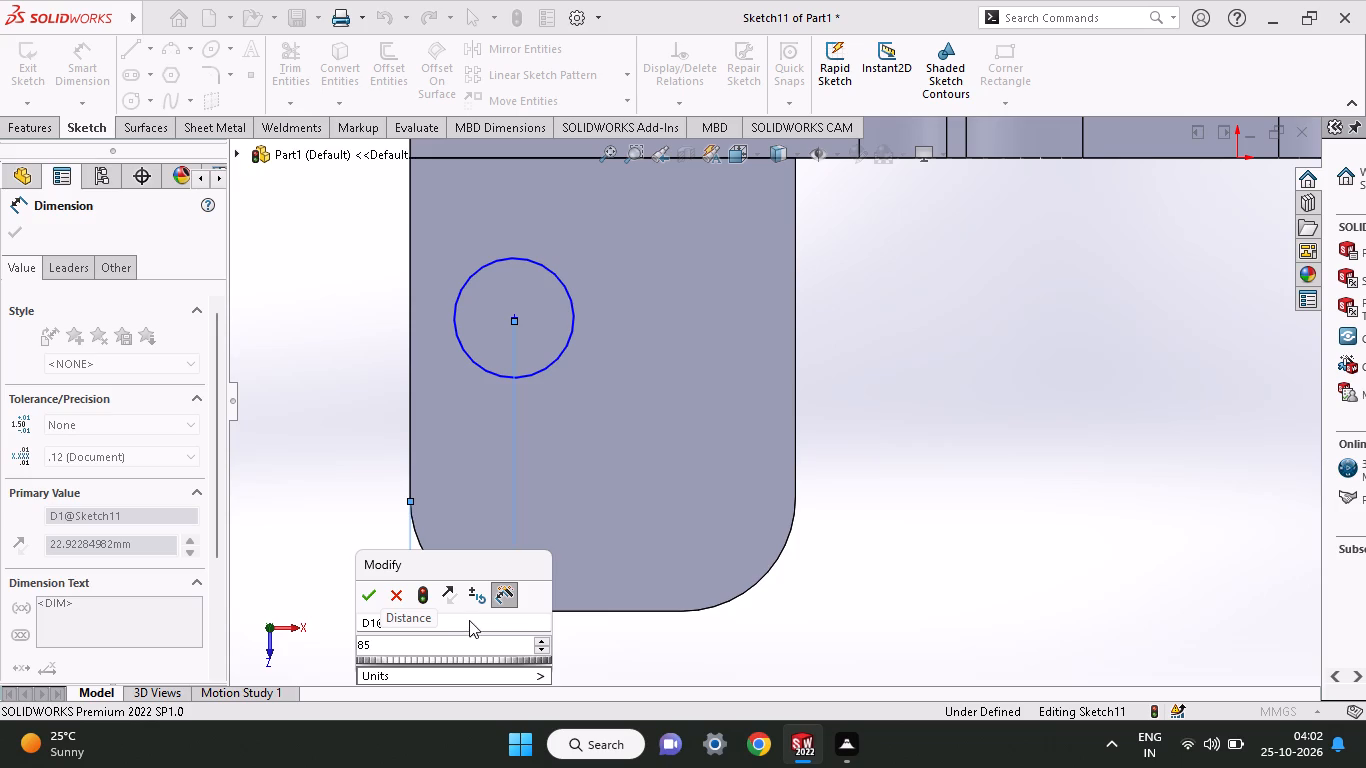
key("minus")
type("35")
key("Return")
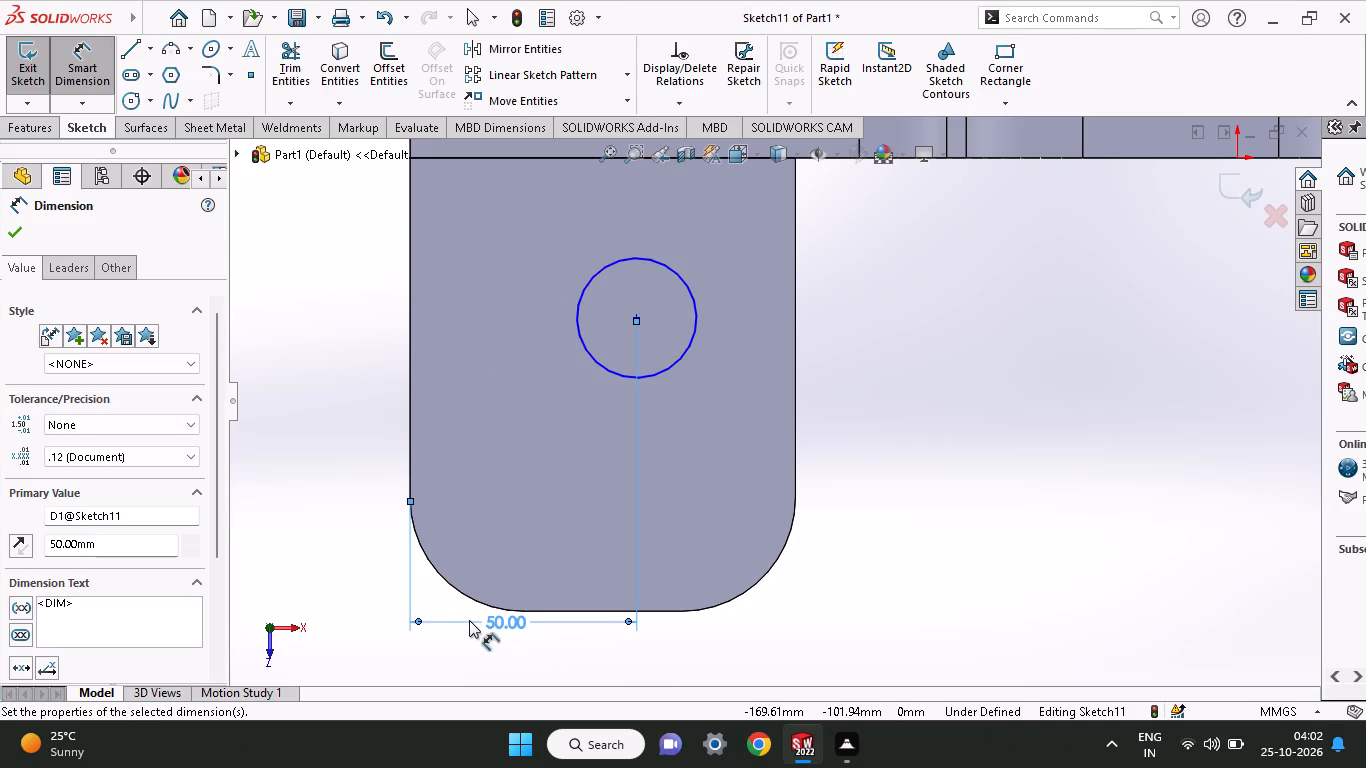
Set the distance between the circle's centre and the tab's left edge to 25 mm.
double_click(517, 623)
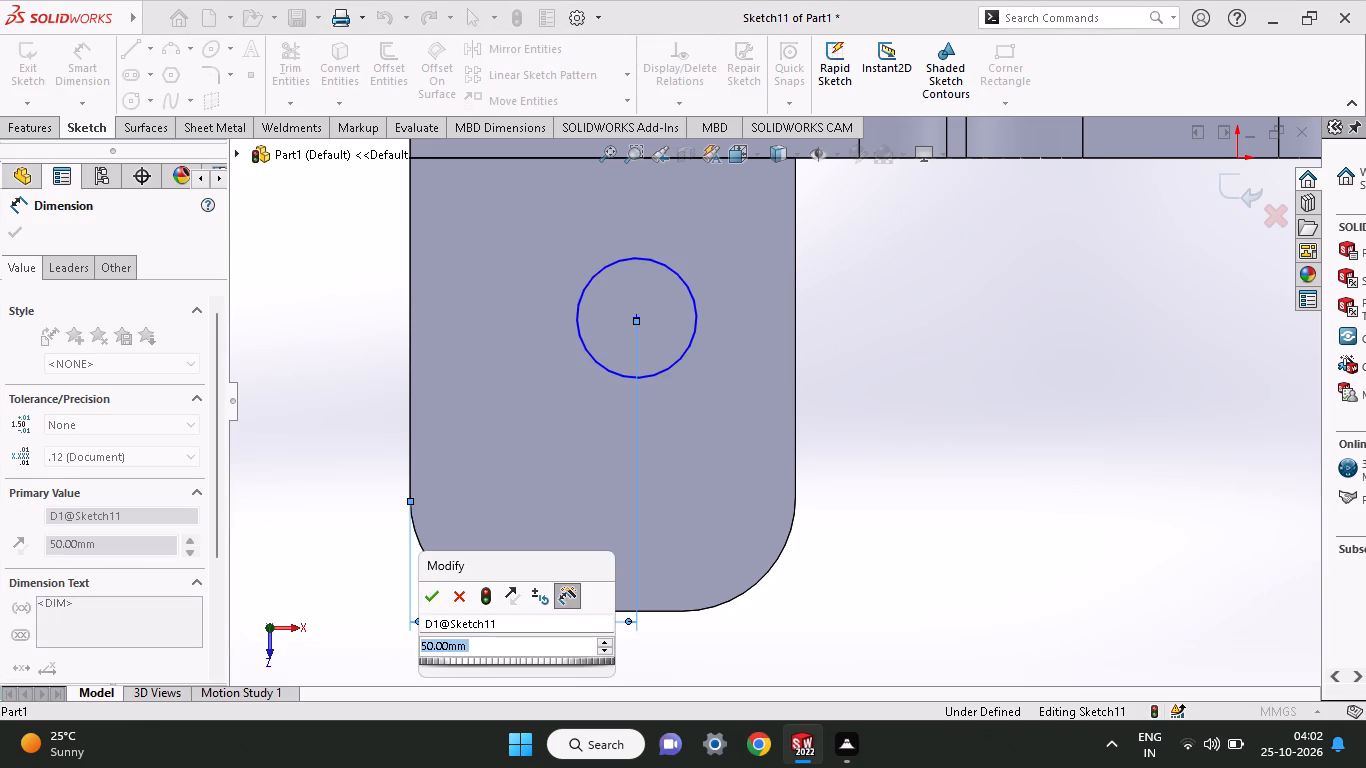
type("25")
key("Return")
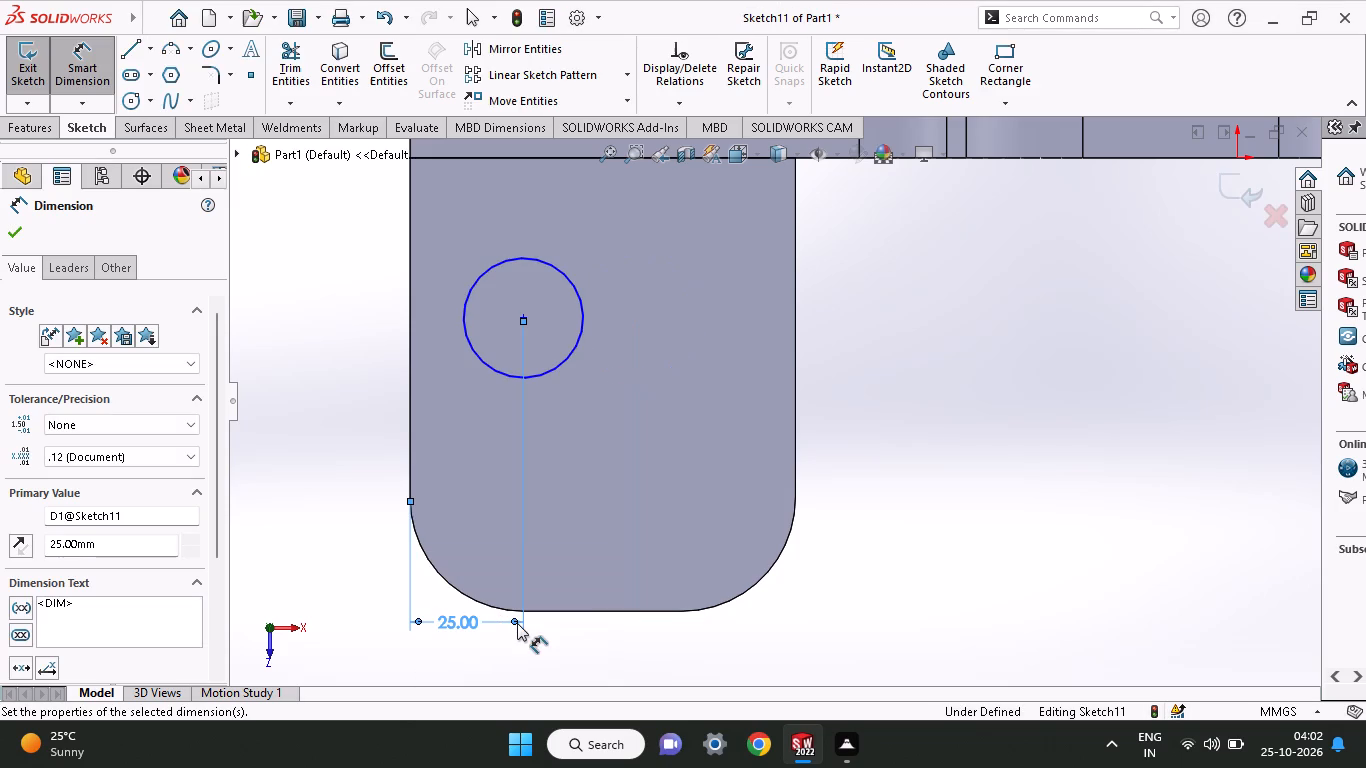
Dimension the circle's centre 25 mm from the tab's straight outer end edge.
left_click(521, 316)
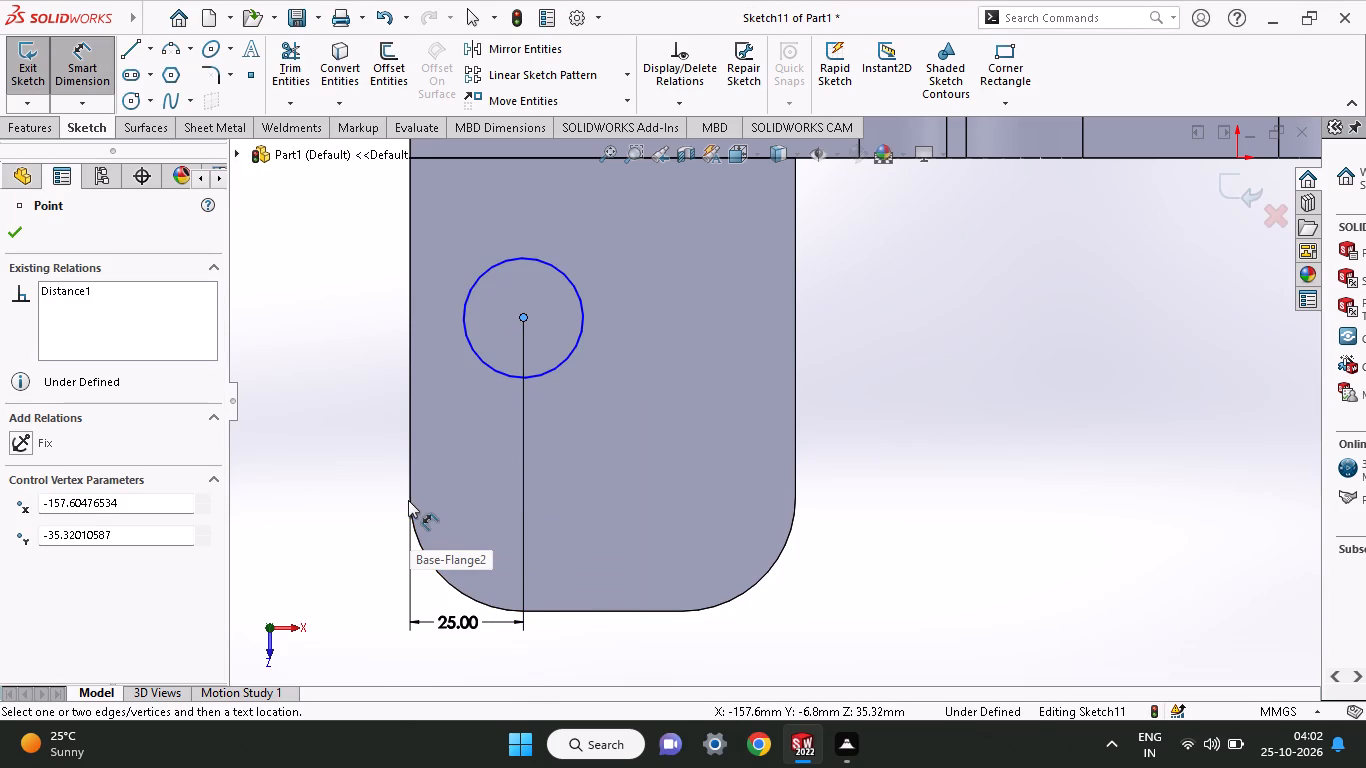
left_click(604, 612)
left_click(333, 510)
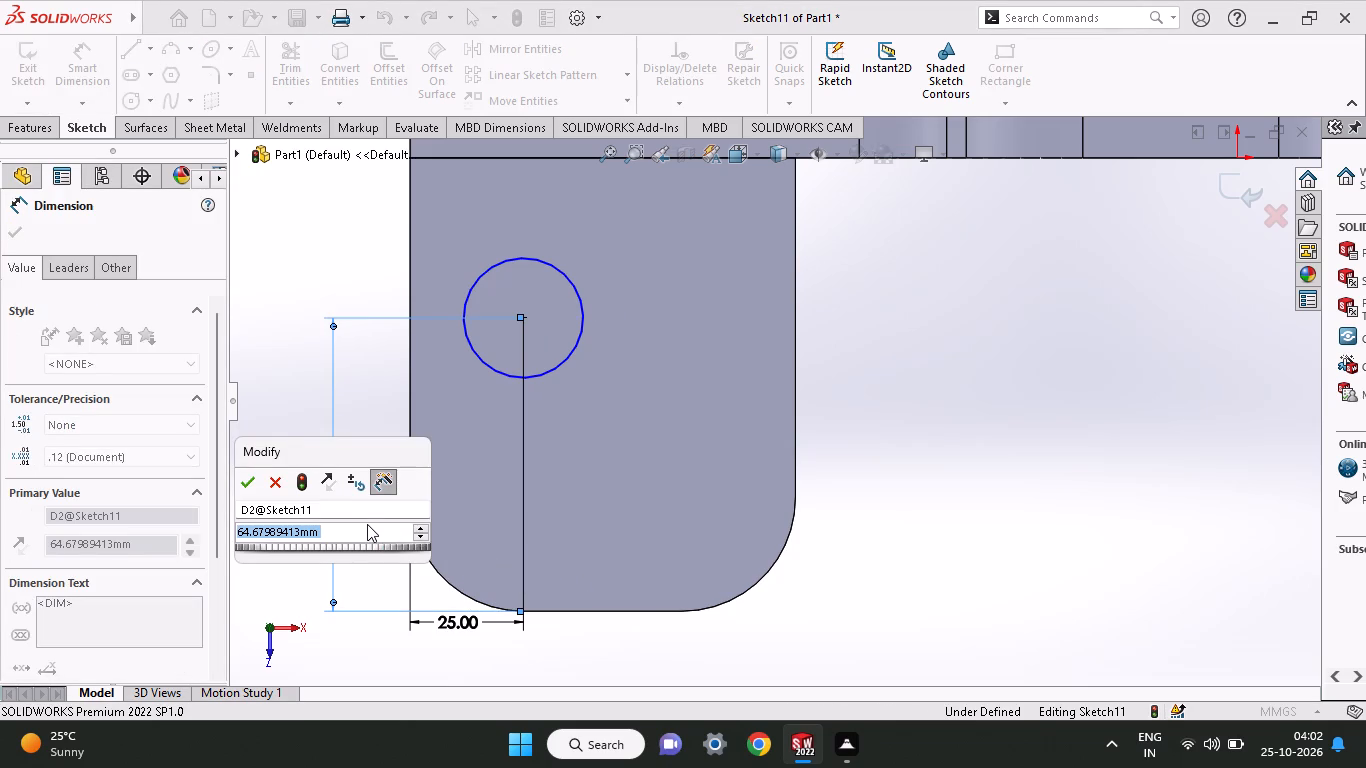
type("25")
key("Return")
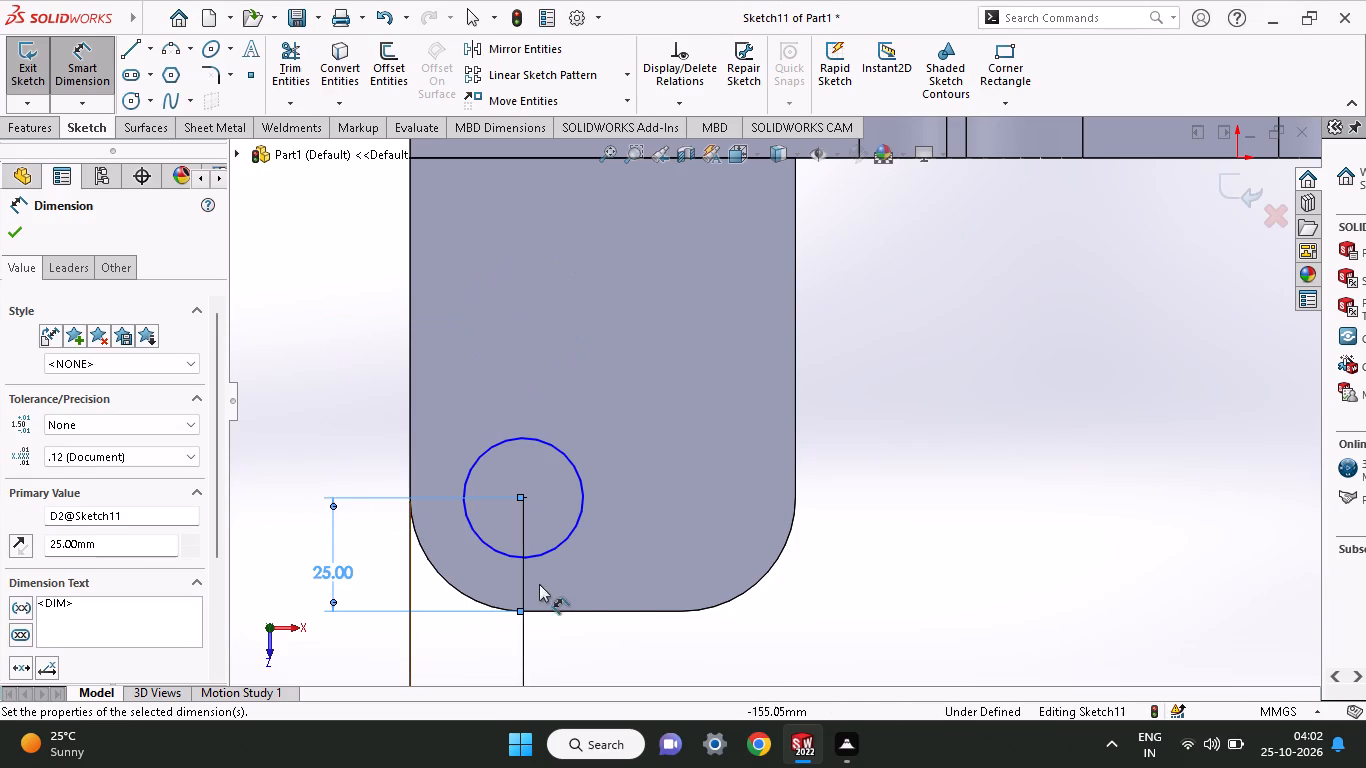
Dimension the circle's diameter as 20 mm.
left_click(577, 516)
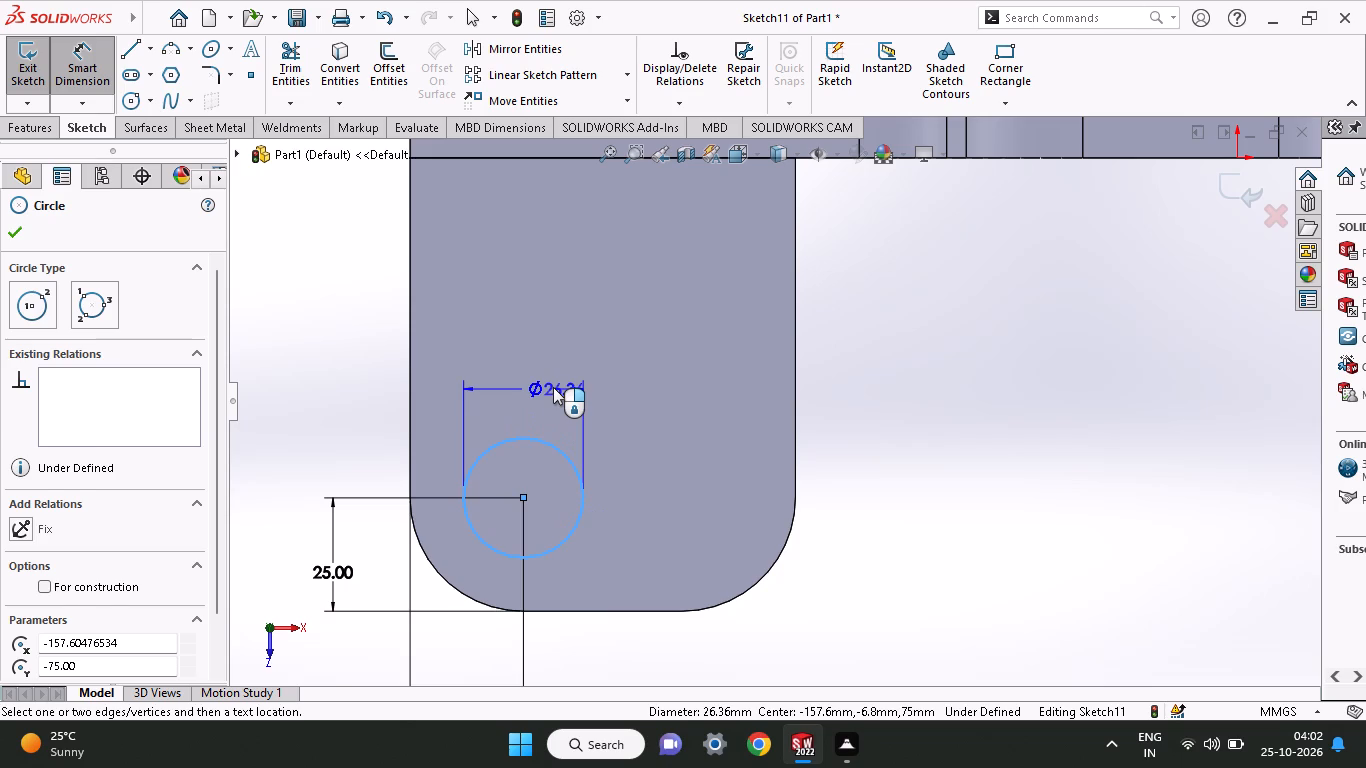
left_click(553, 387)
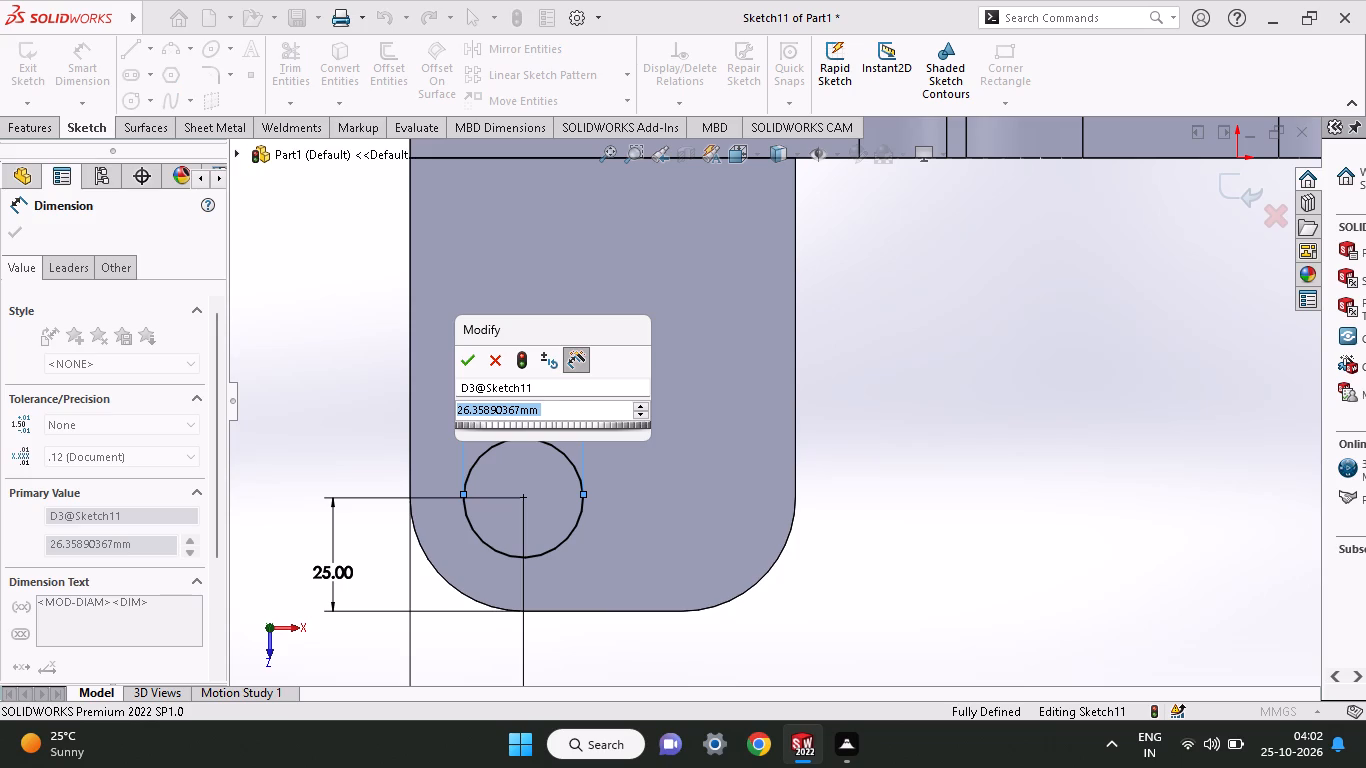
type("20")
key("Return")
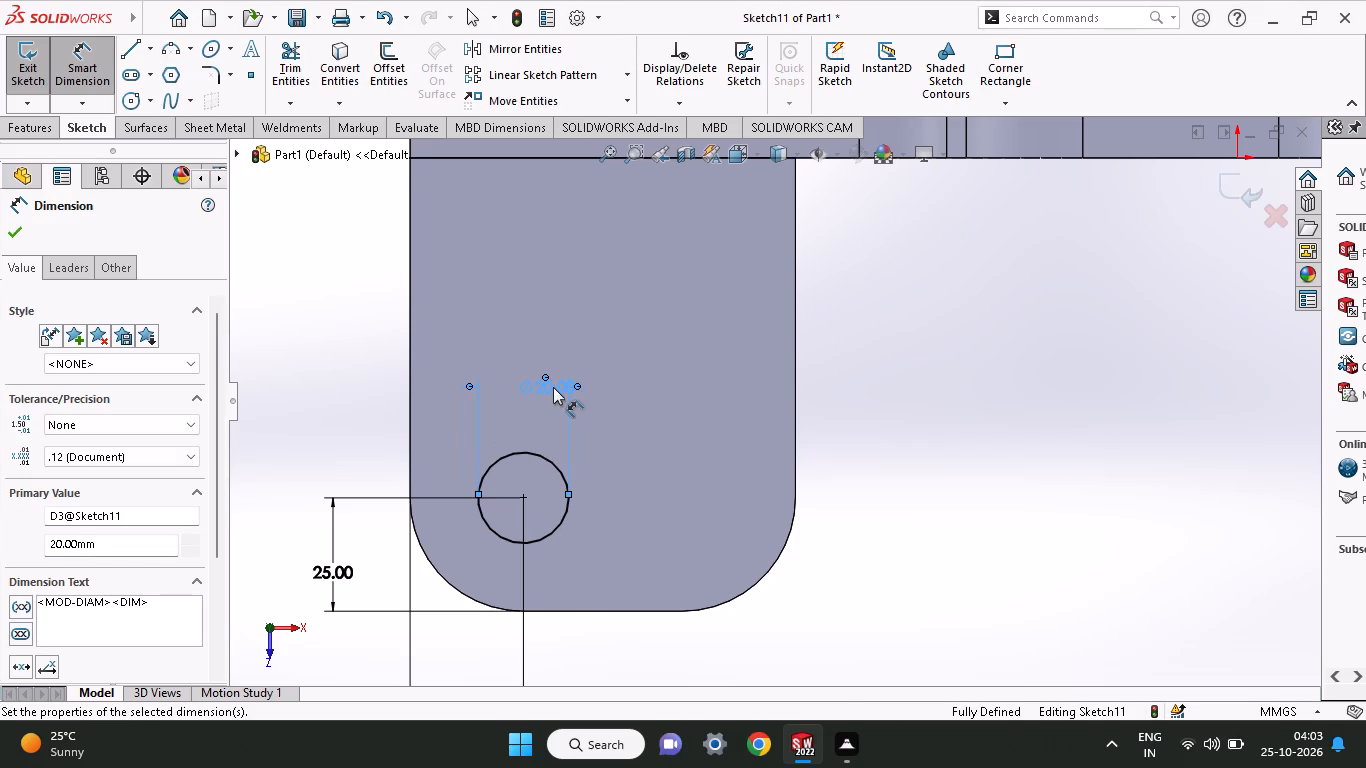
left_click(13, 239)
Extrude-cut the 20 mm circle through the tab, blind 70 mm in Direction 1 and 35 mm in Direction 2.
left_click(32, 134)
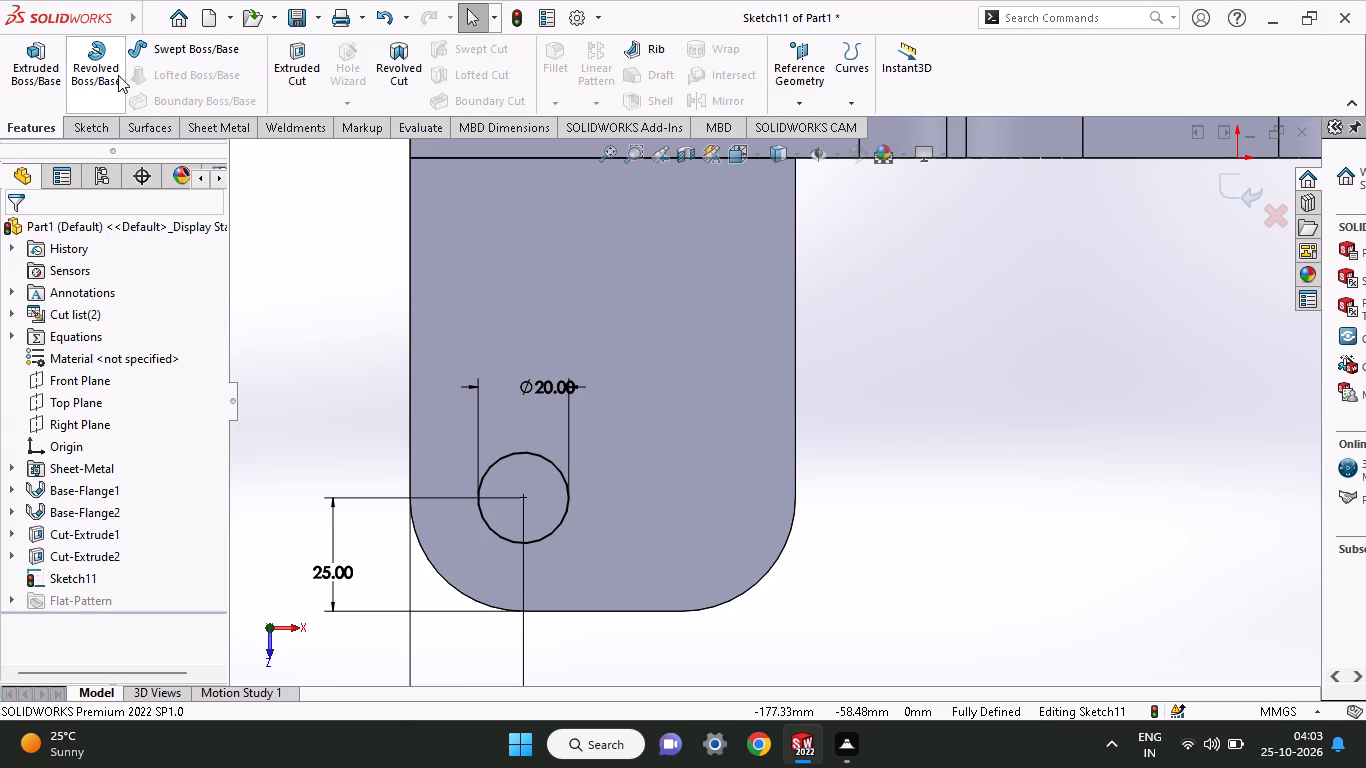
left_click(283, 57)
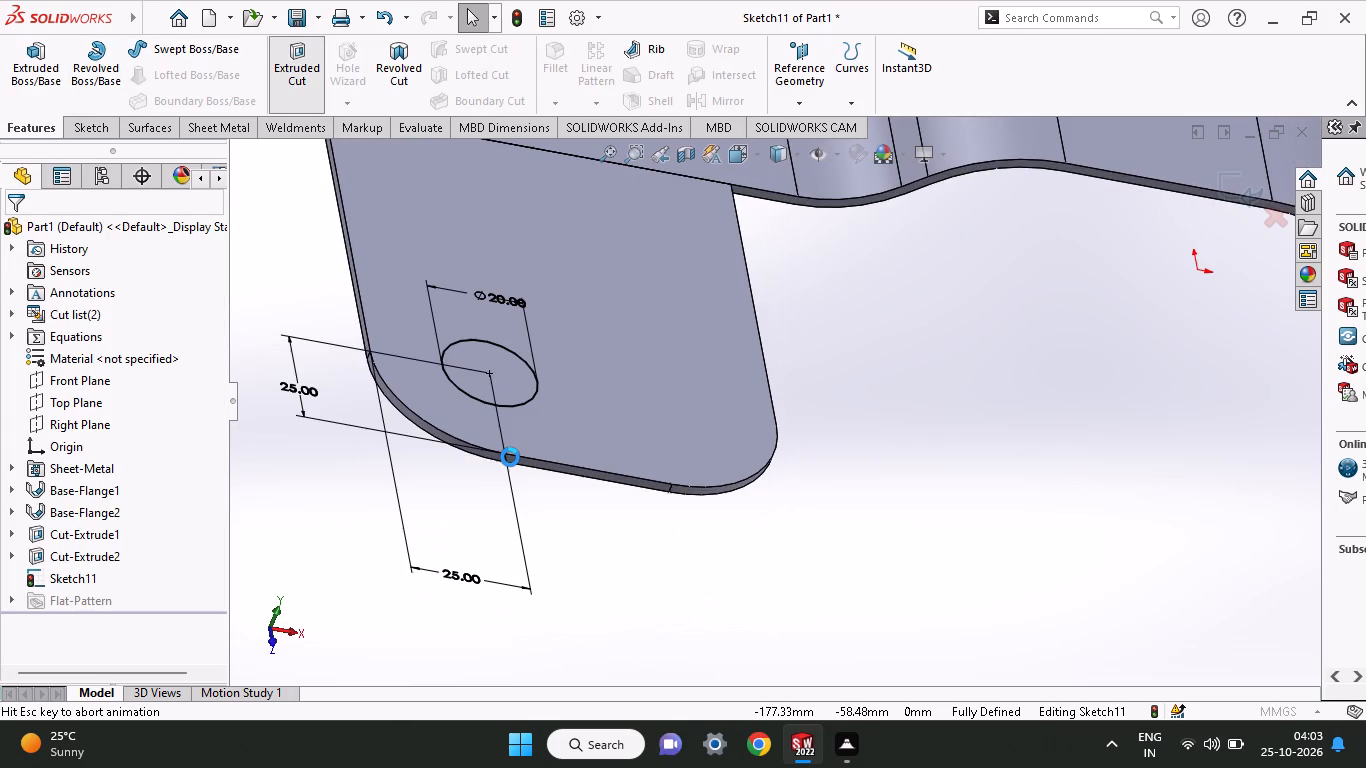
left_click_drag(410, 545, 384, 644)
left_click_drag(501, 322, 544, 238)
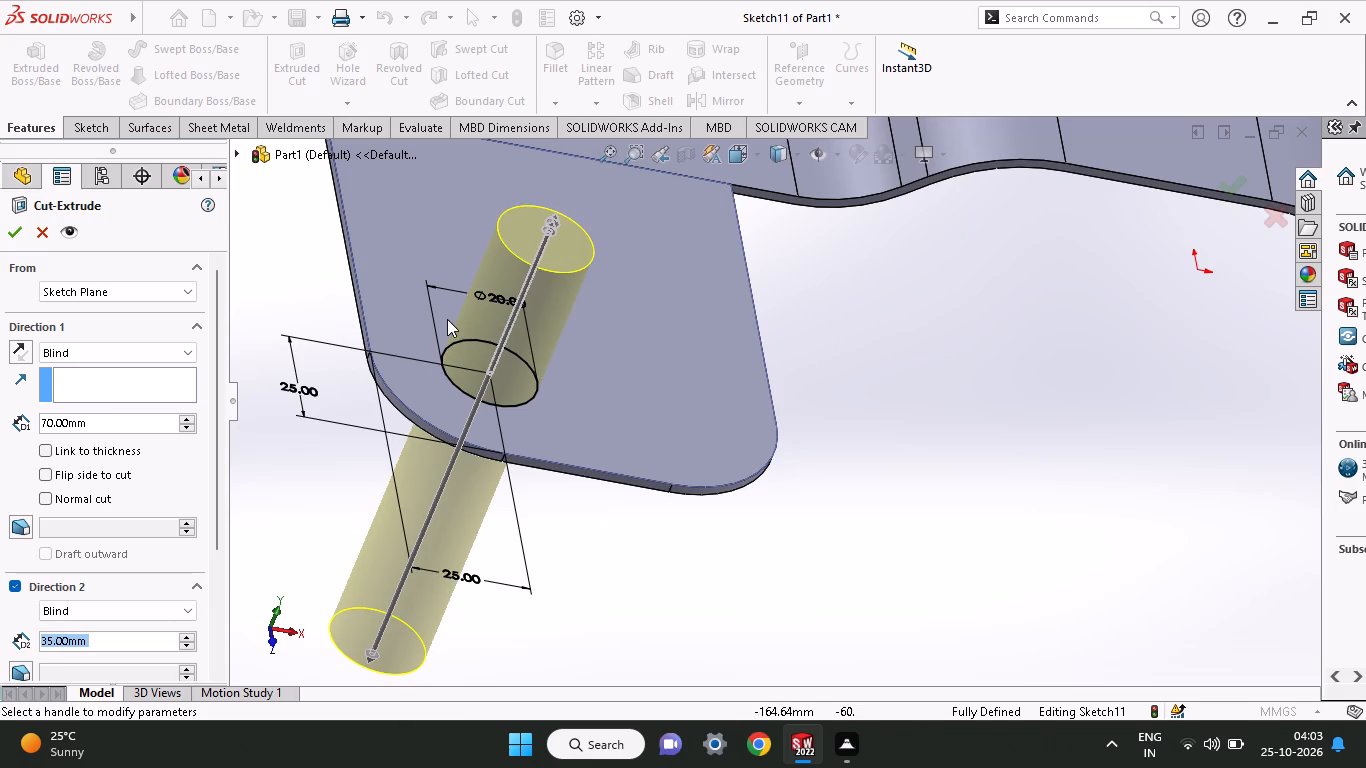
left_click(19, 239)
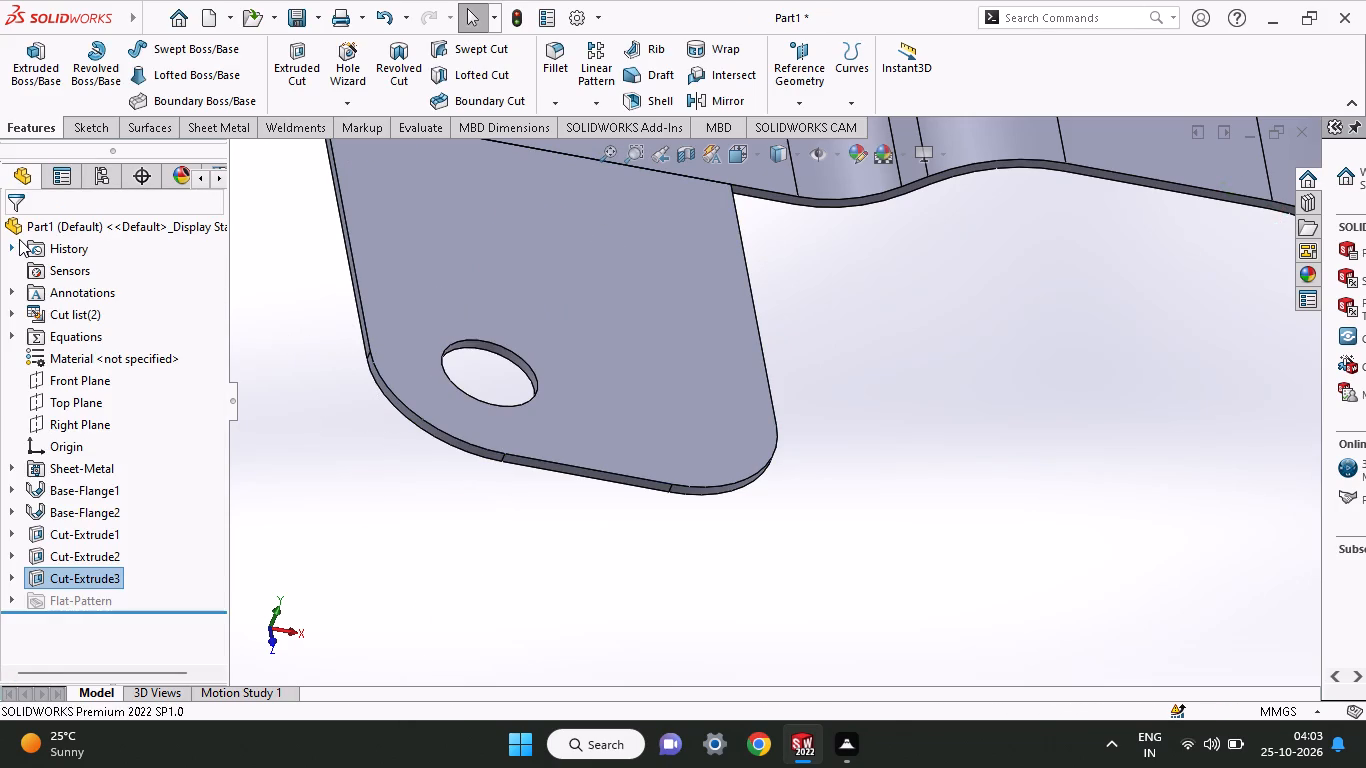
Start a sketch on the tab's flat face and draw a circle about 11.6 mm in diameter beside the existing hole.
left_click(659, 298)
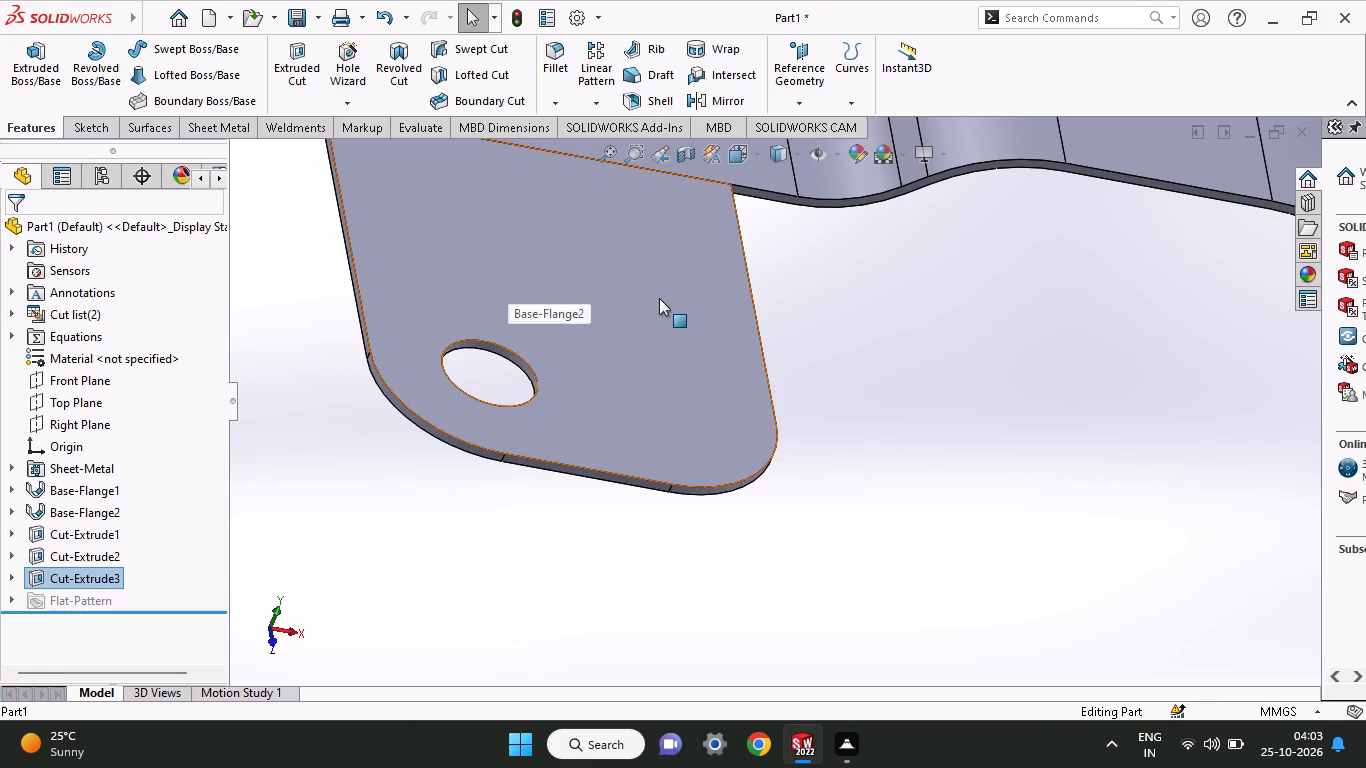
left_click(735, 236)
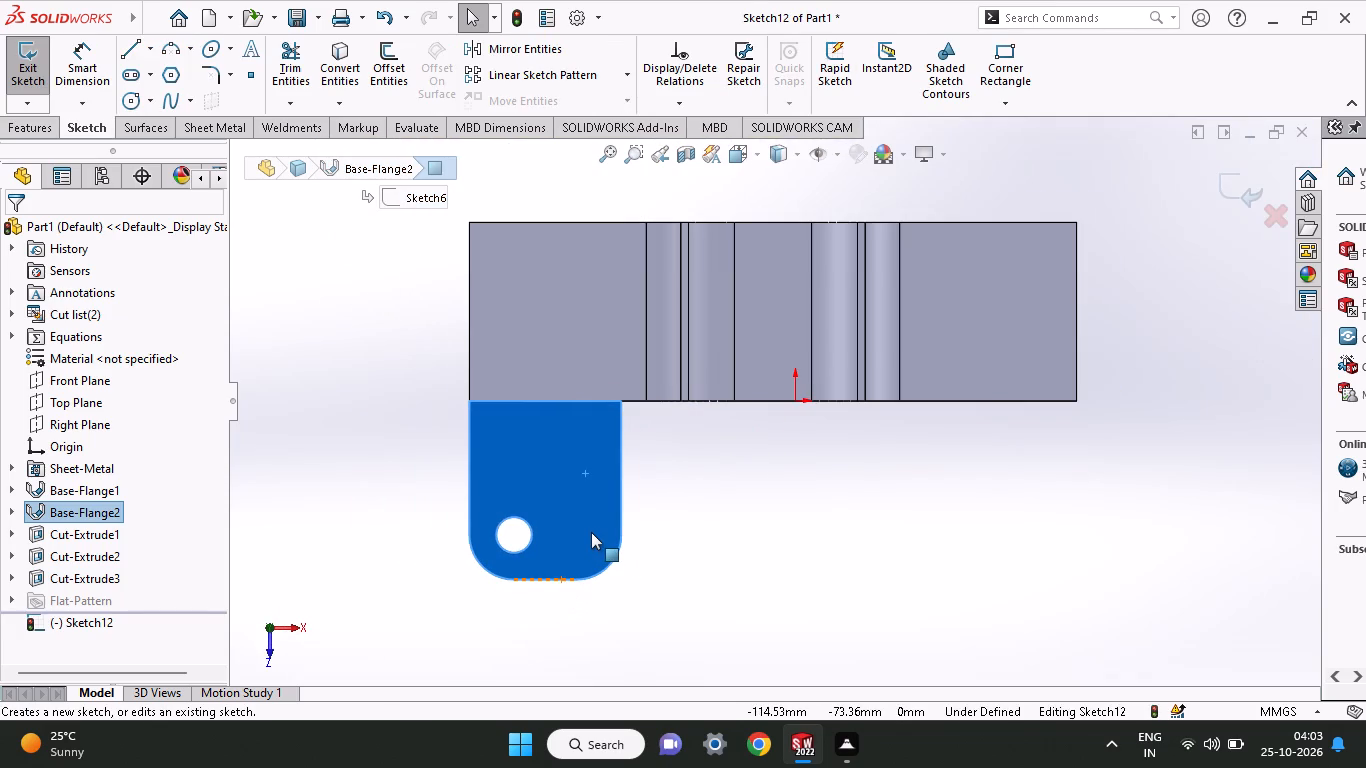
scroll(591, 532, "up", 3, "ctrl")
scroll(591, 532, "down", 3, "ctrl")
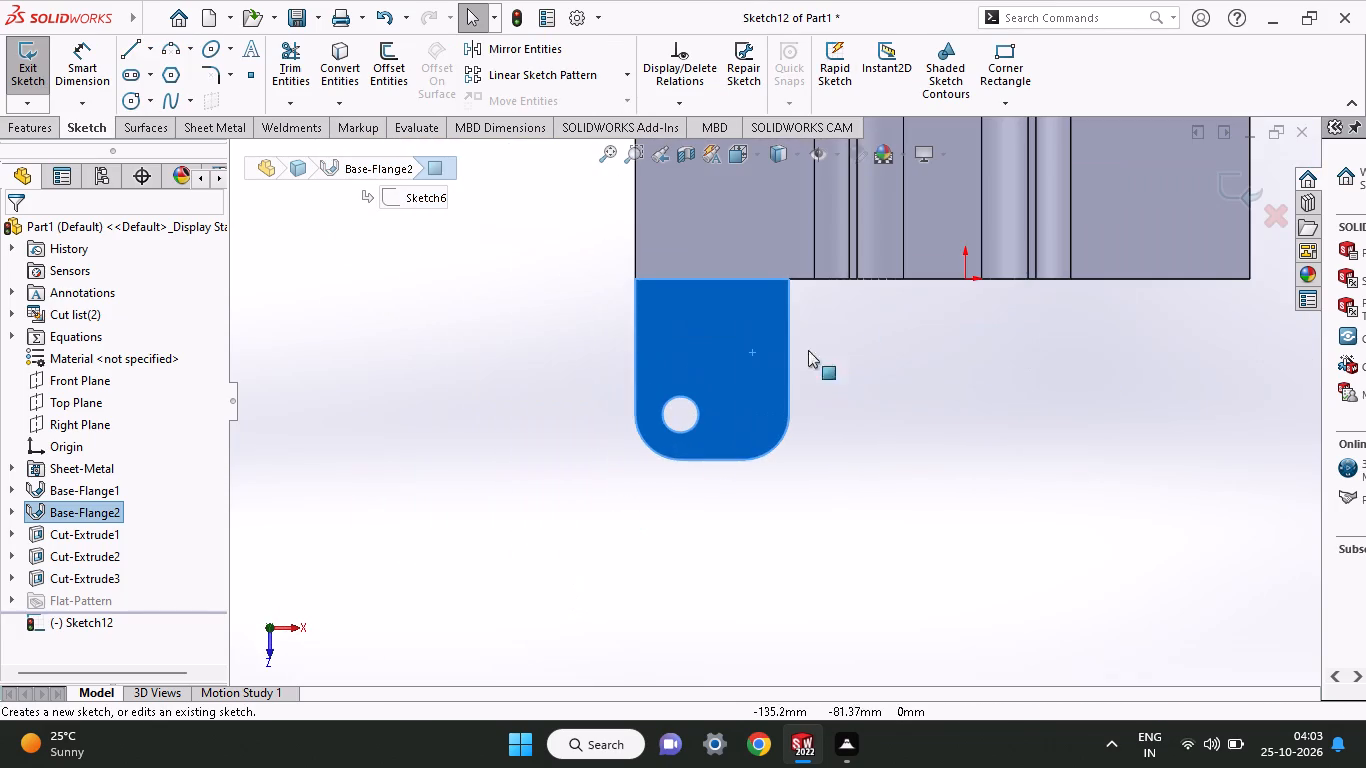
scroll(879, 290, "down", 3, "ctrl")
scroll(631, 501, "down", 4, "ctrl")
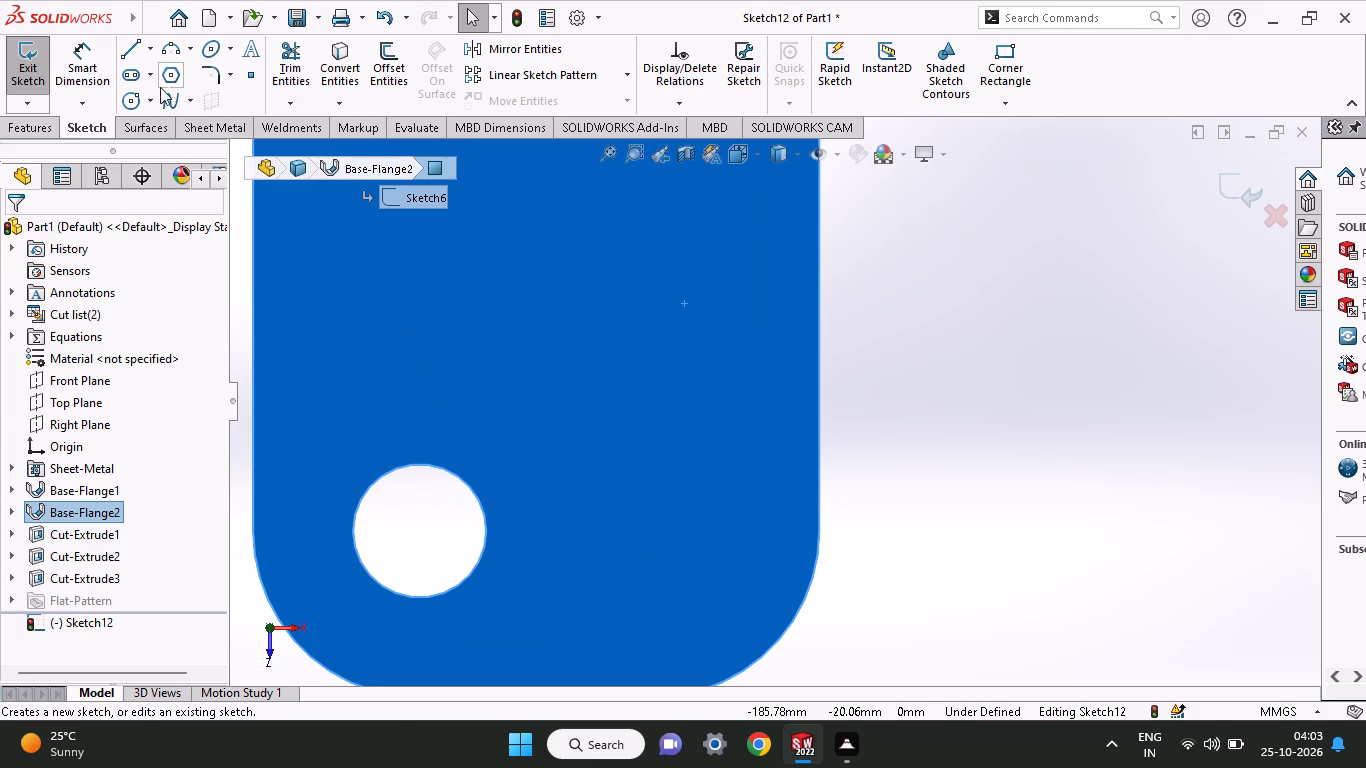
left_click(122, 98)
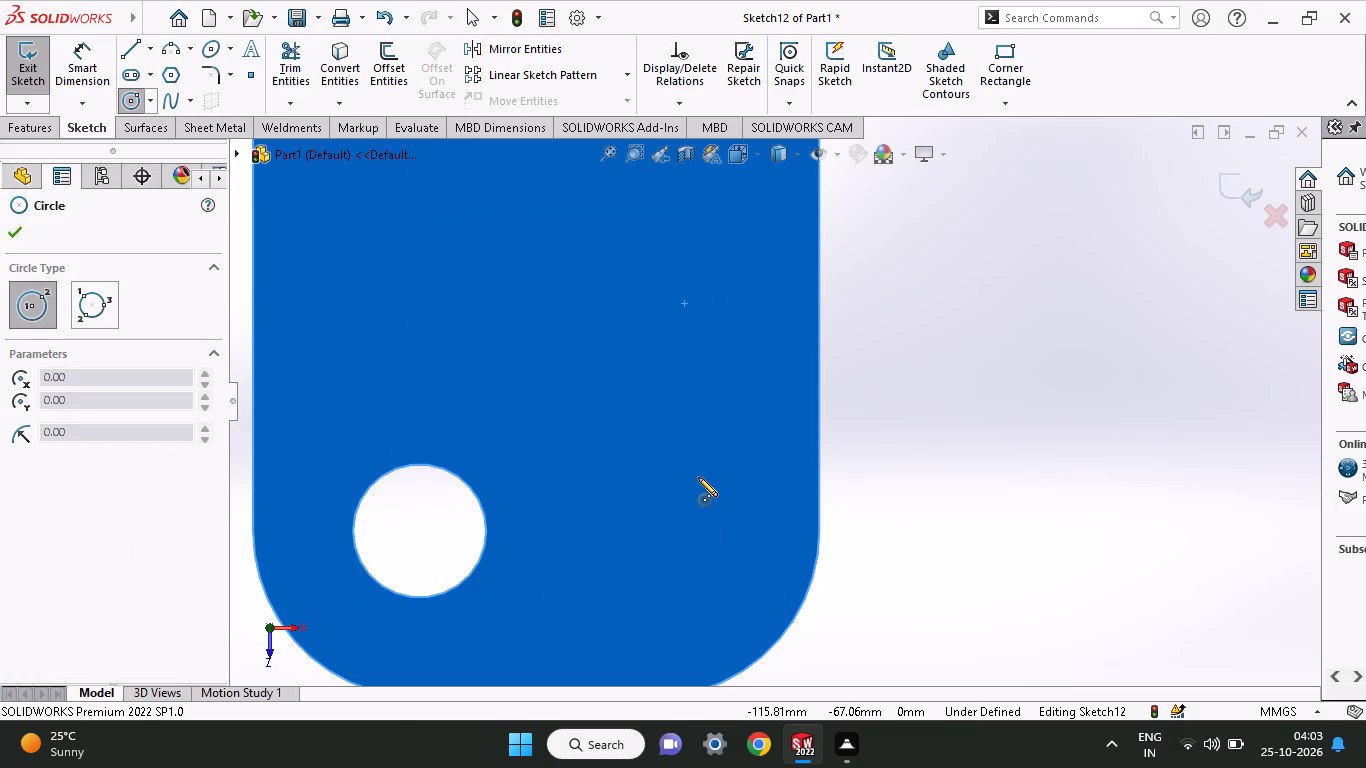
left_click(698, 477)
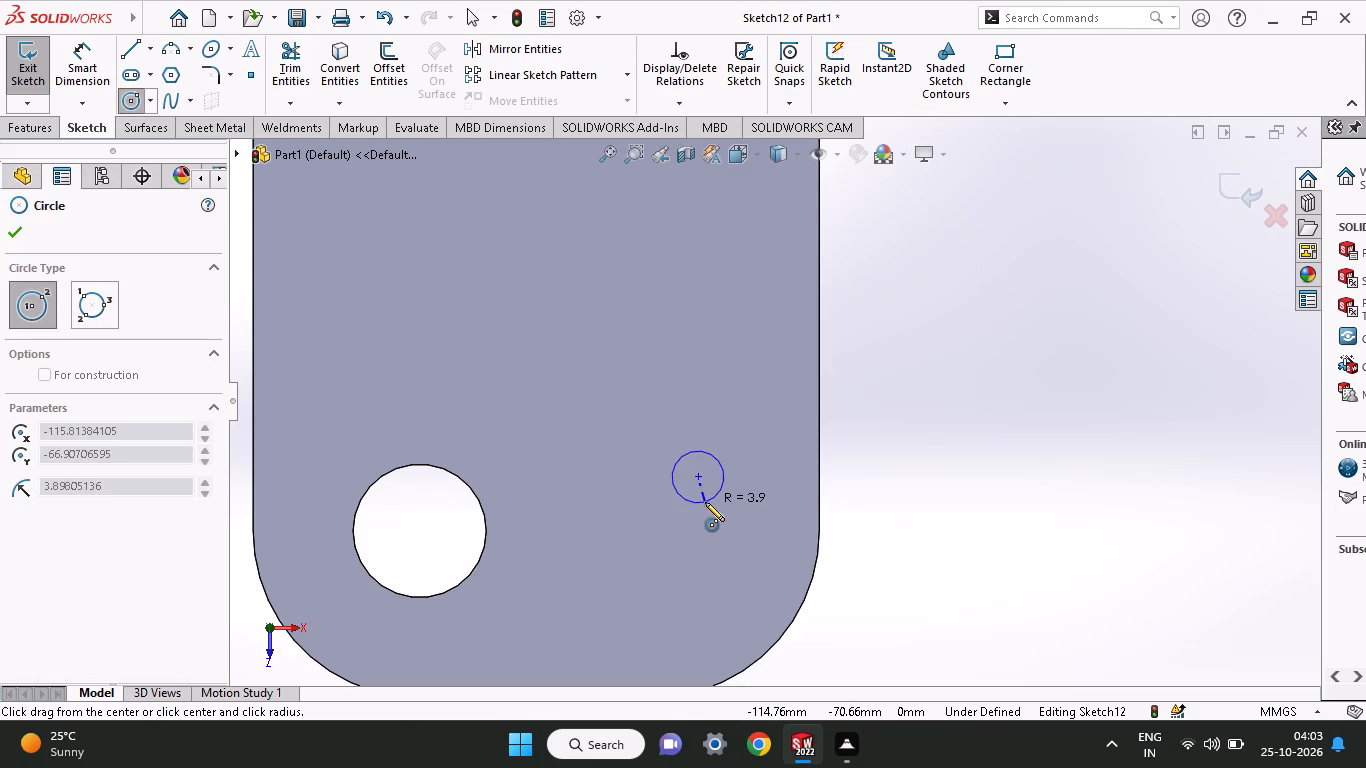
left_click(705, 515)
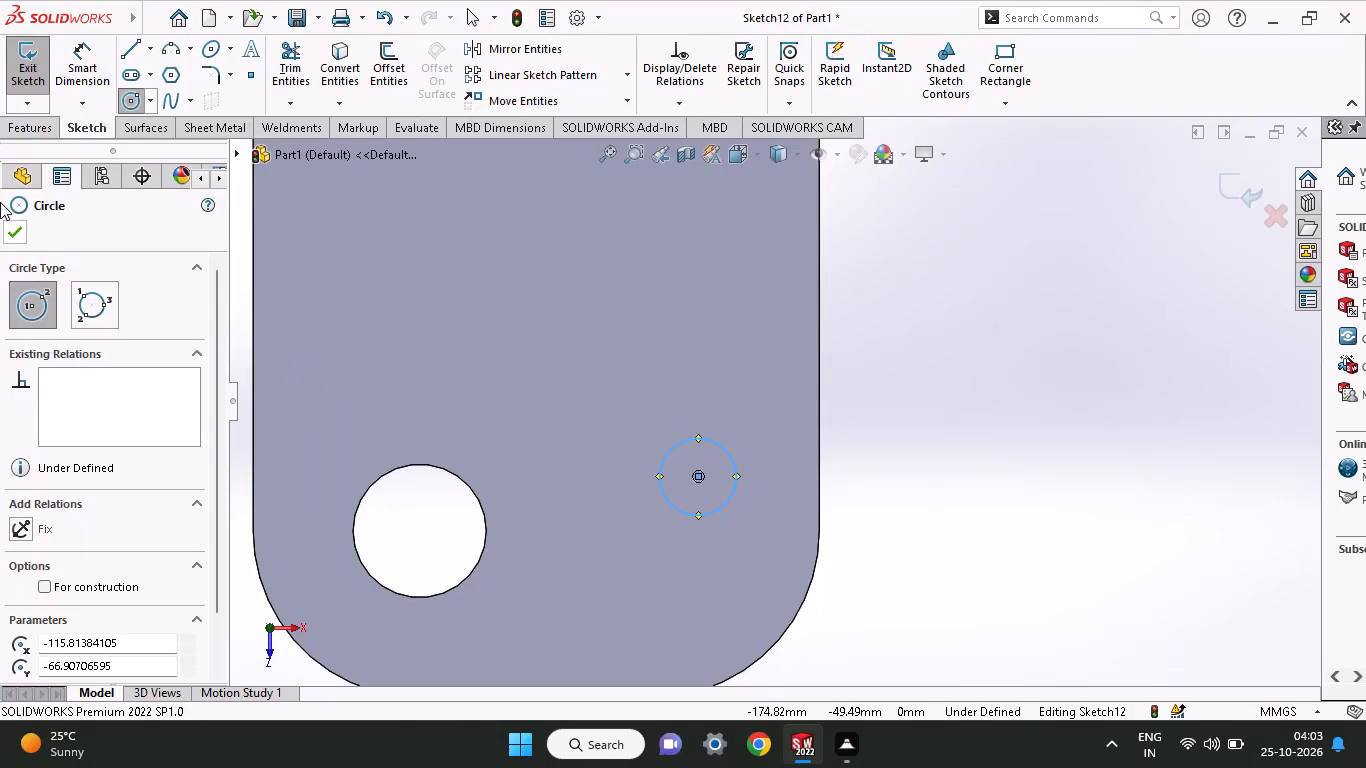
left_click(8, 228)
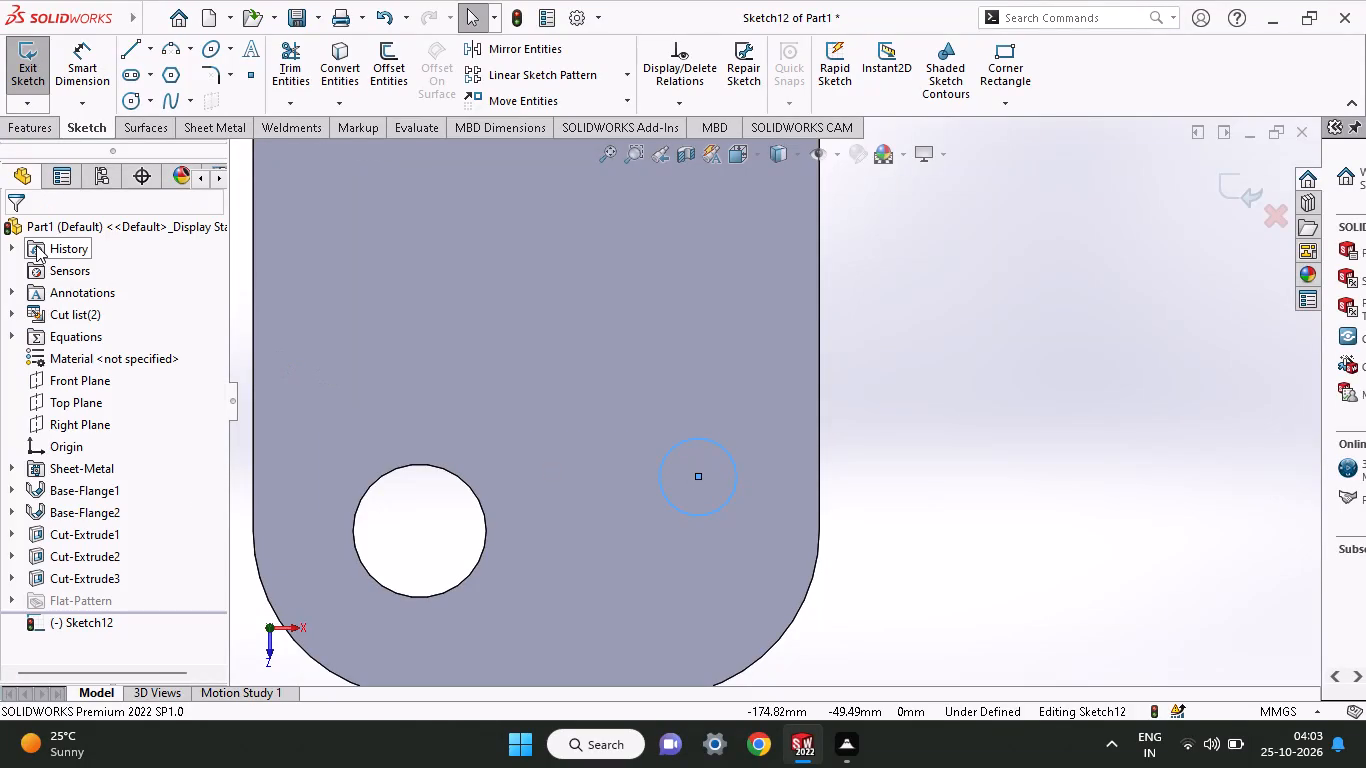
Dimension the new circle's centre 25 mm from the tab's right side edge.
left_click(83, 67)
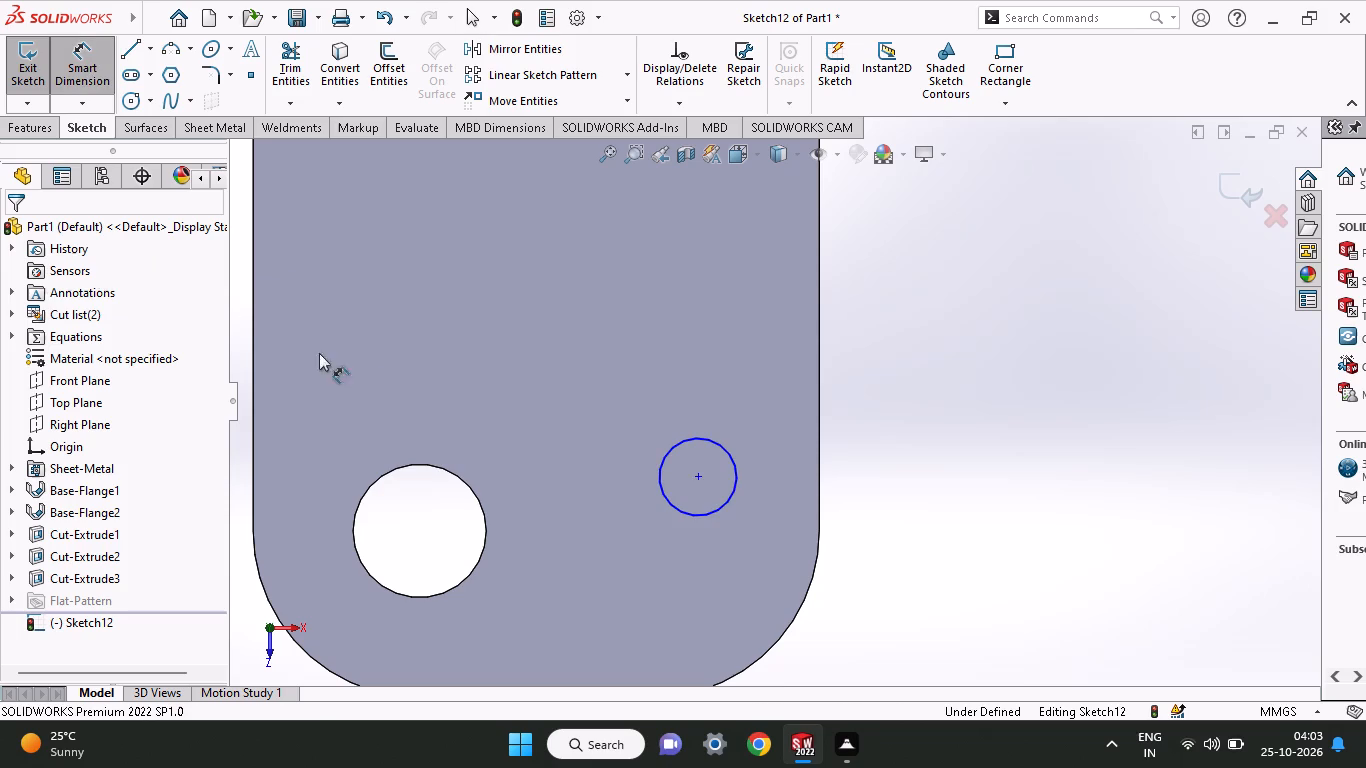
left_click(696, 484)
left_click(696, 481)
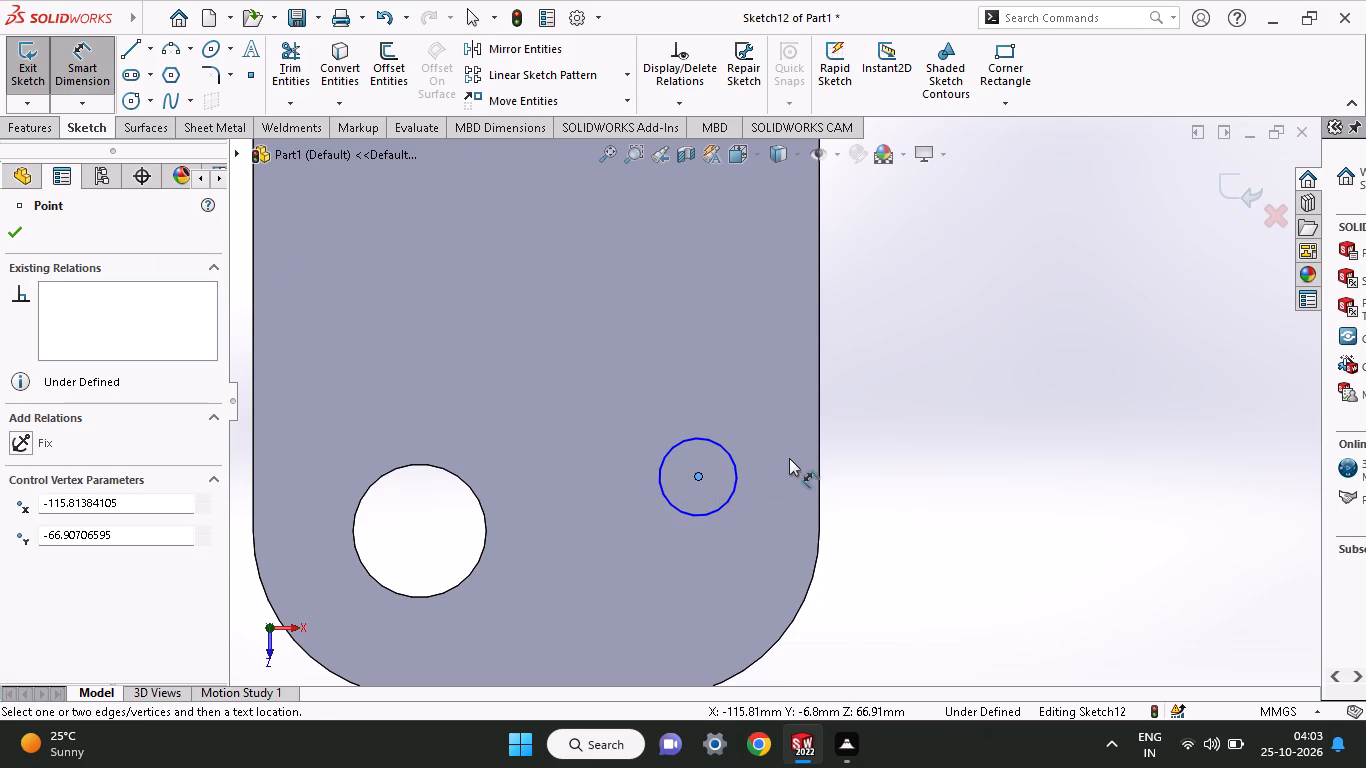
left_click(816, 393)
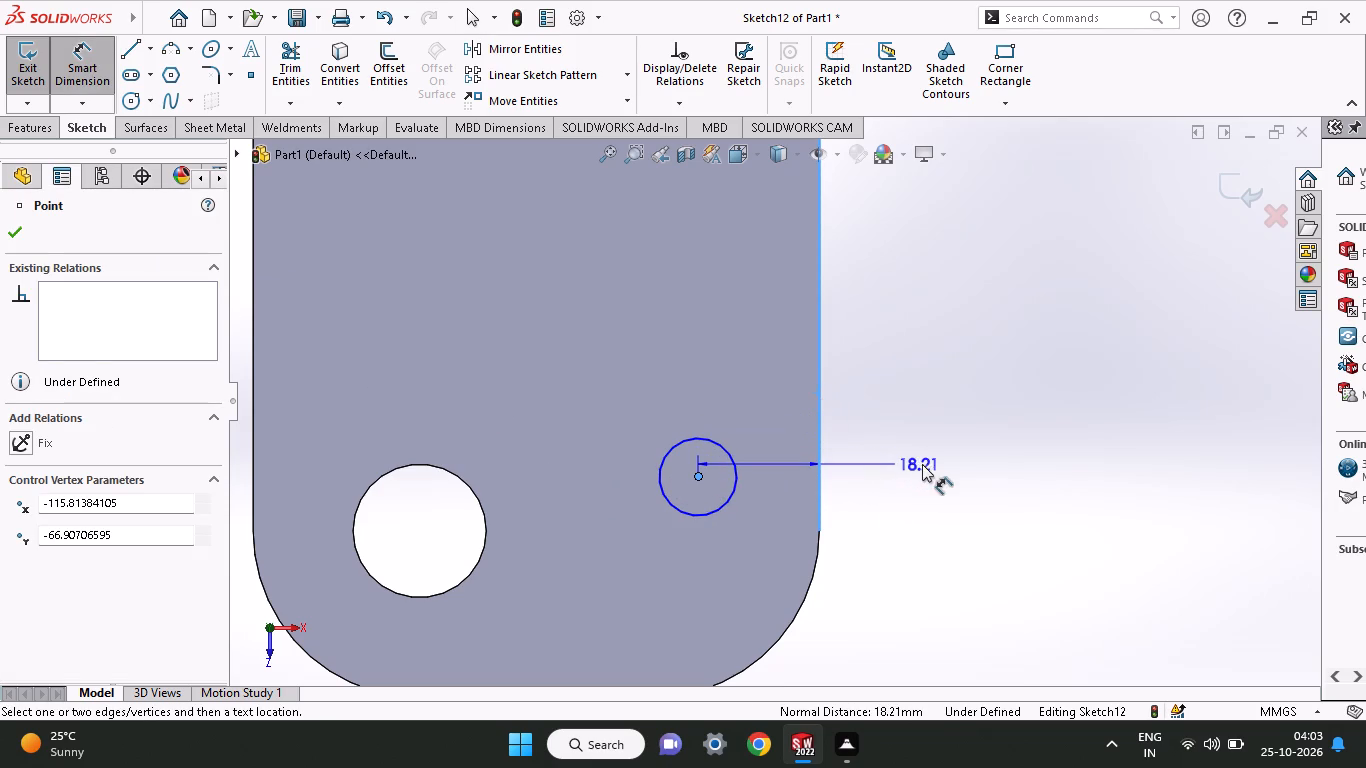
left_click(922, 464)
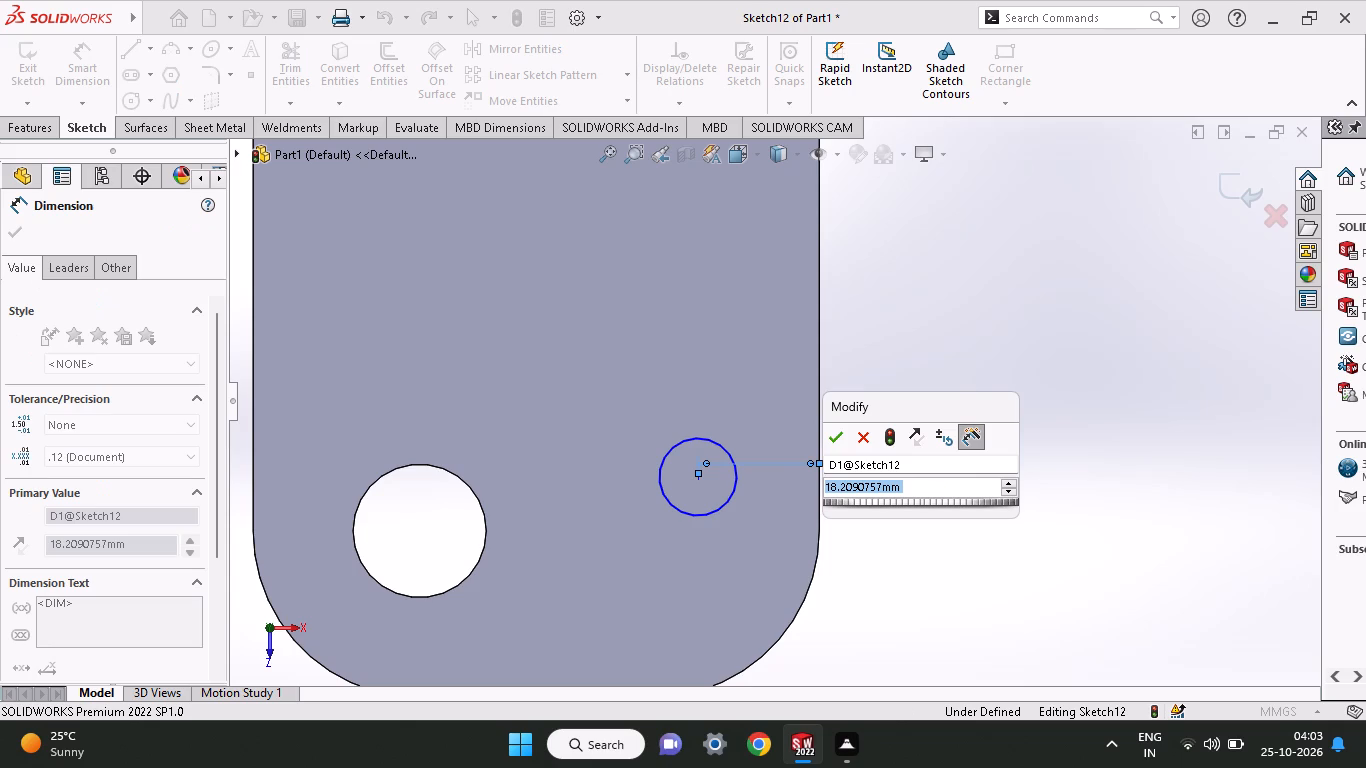
type("25")
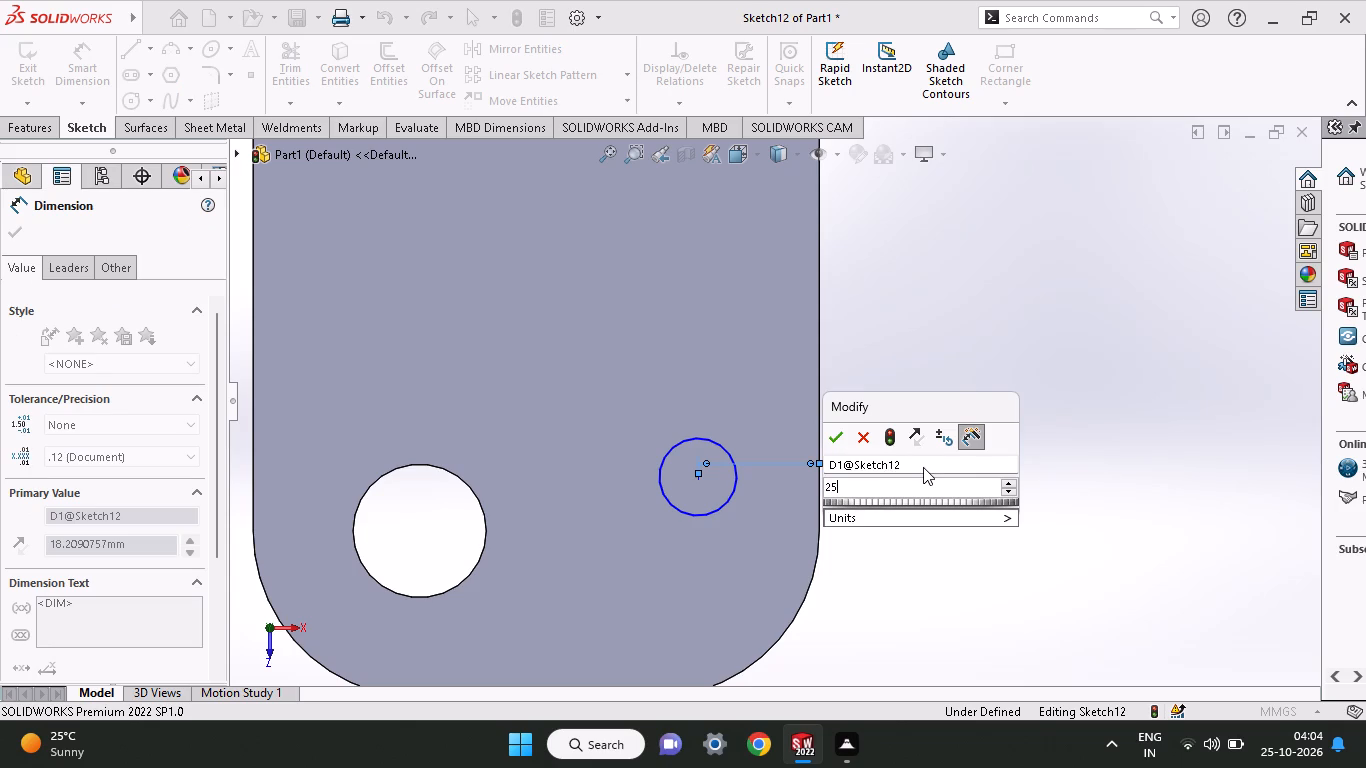
key("Return")
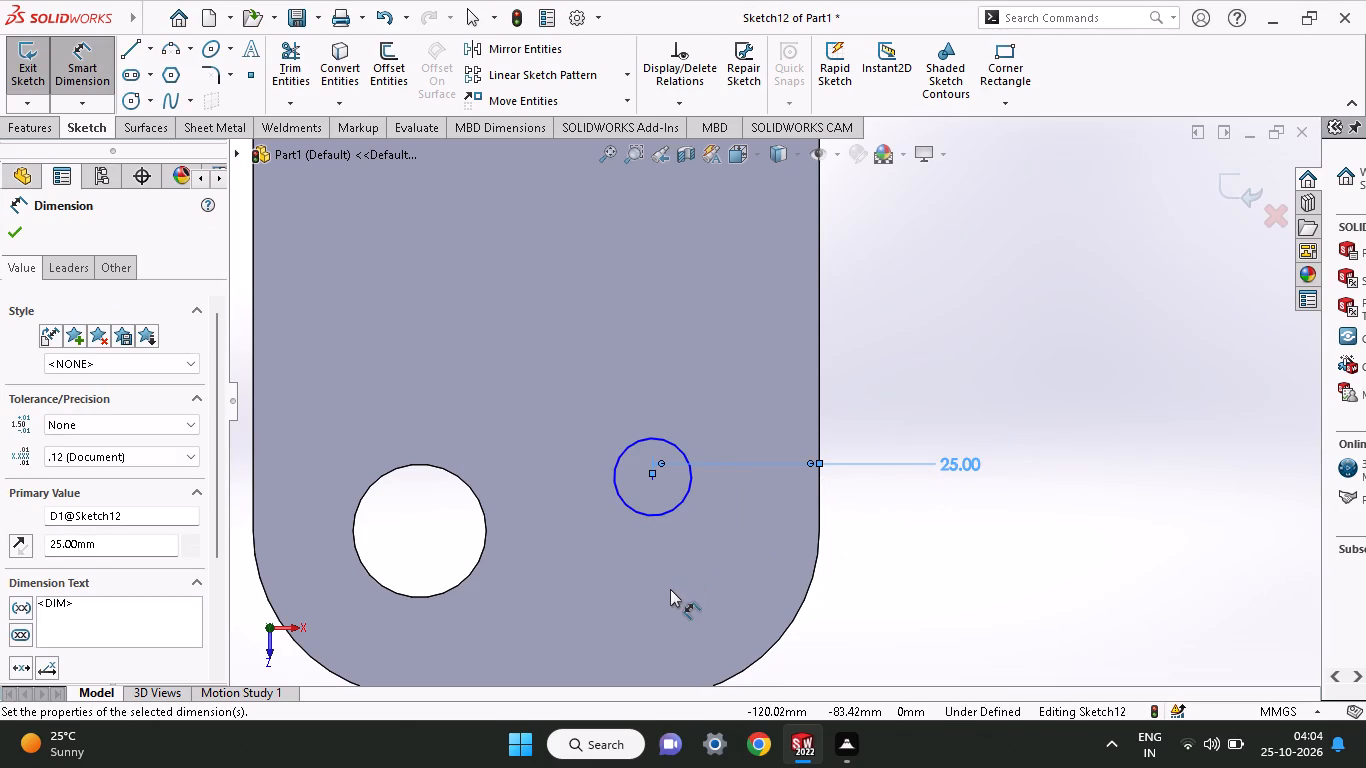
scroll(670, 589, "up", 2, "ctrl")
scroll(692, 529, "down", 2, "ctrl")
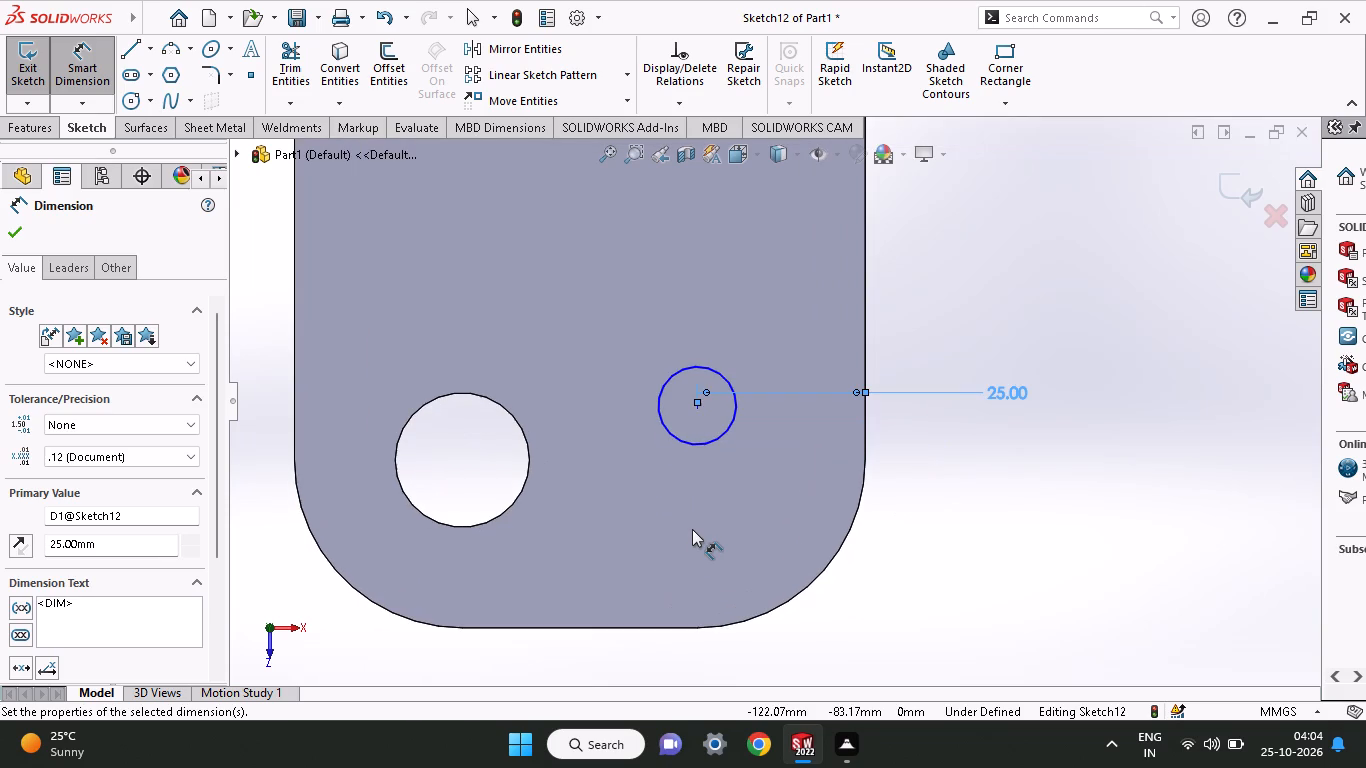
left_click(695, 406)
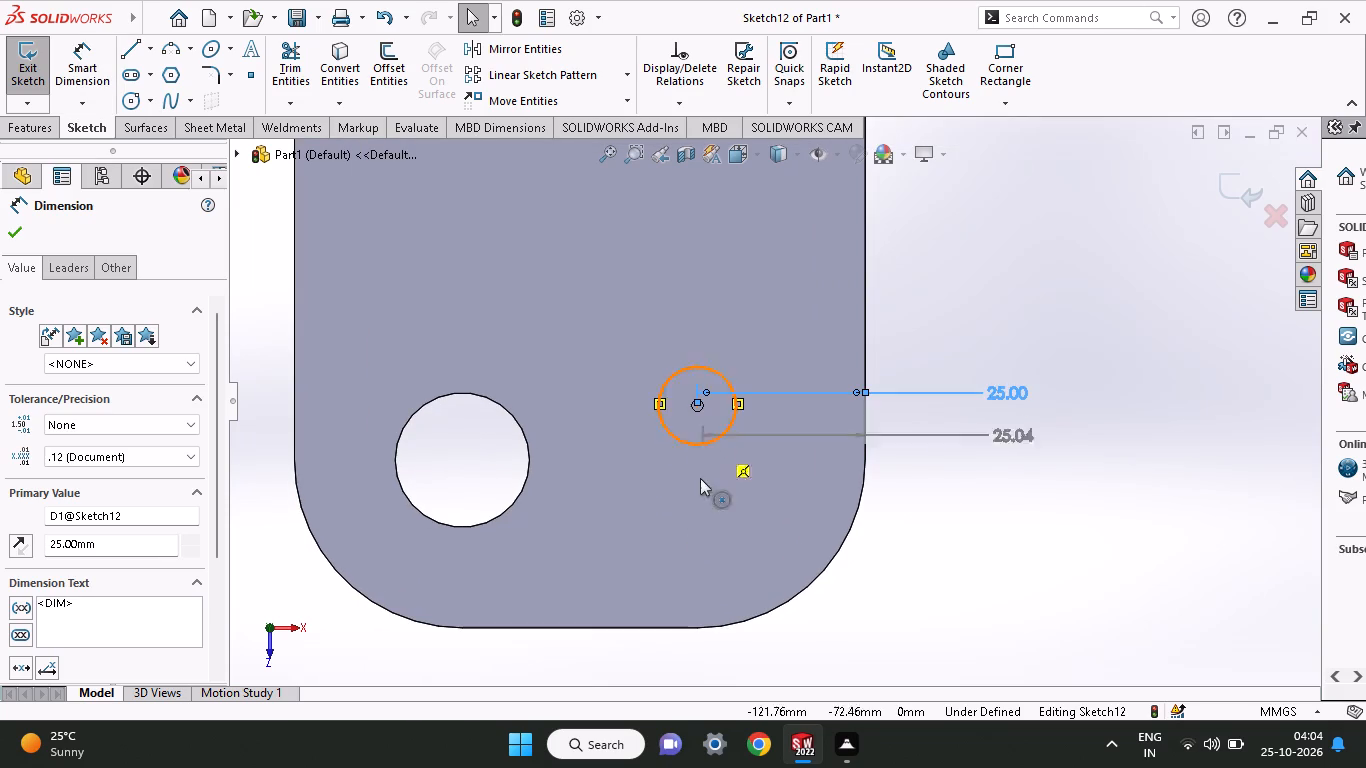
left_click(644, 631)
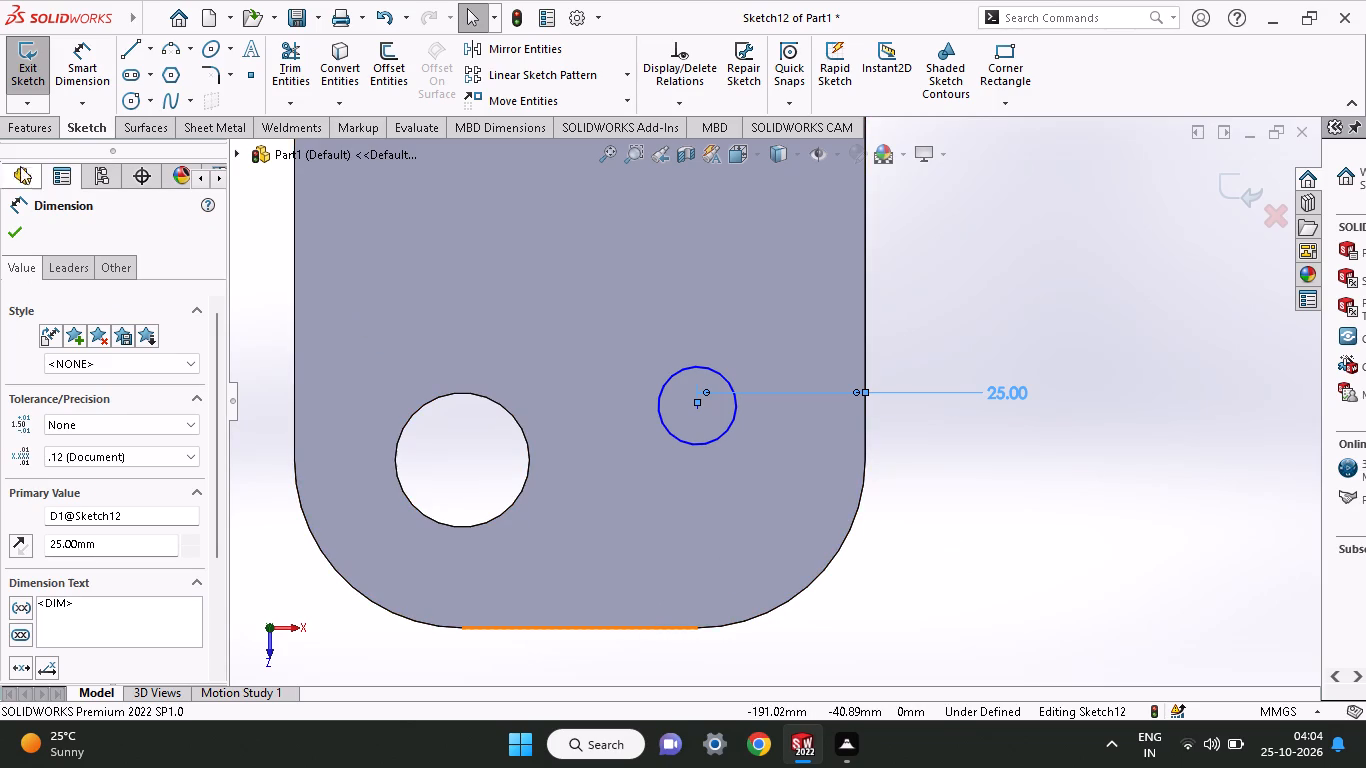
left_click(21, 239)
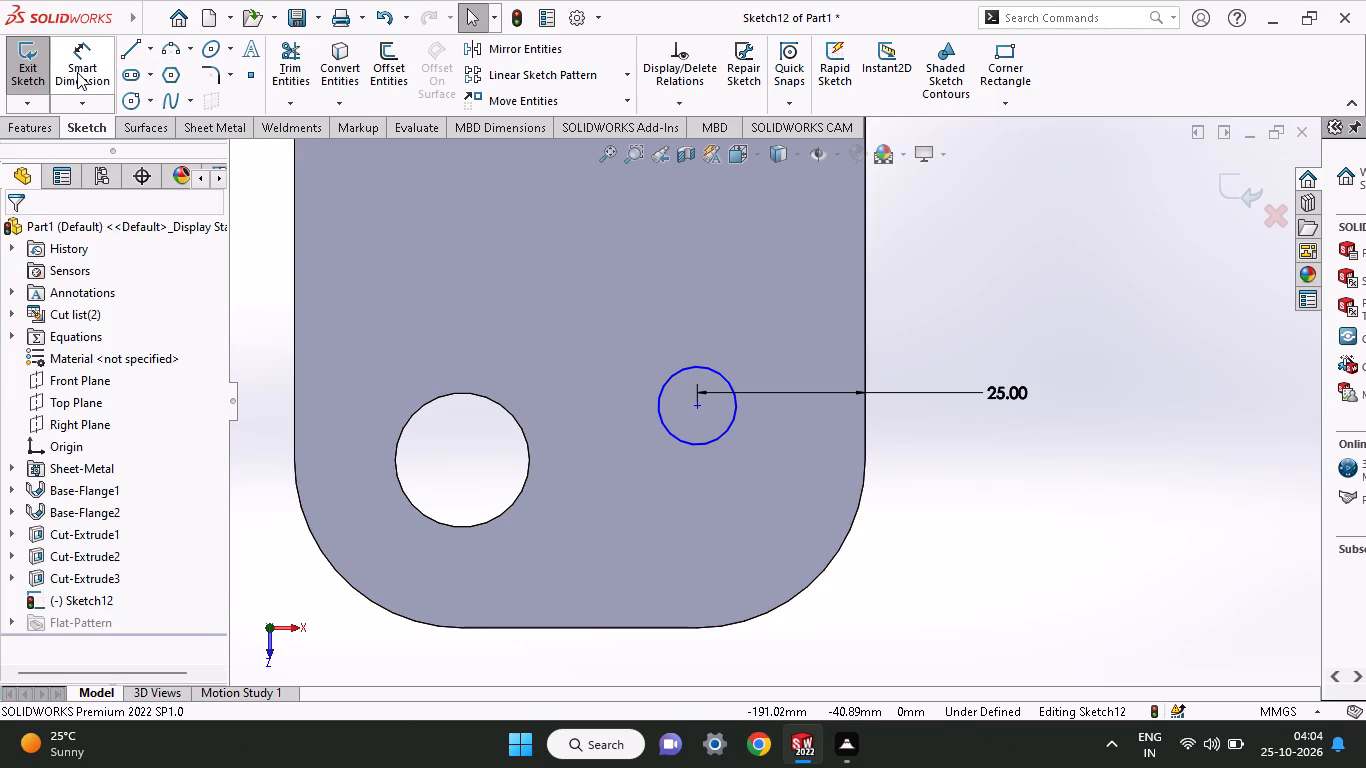
Dimension the new circle's centre 25 mm from the tab's straight outer end edge.
left_click(77, 72)
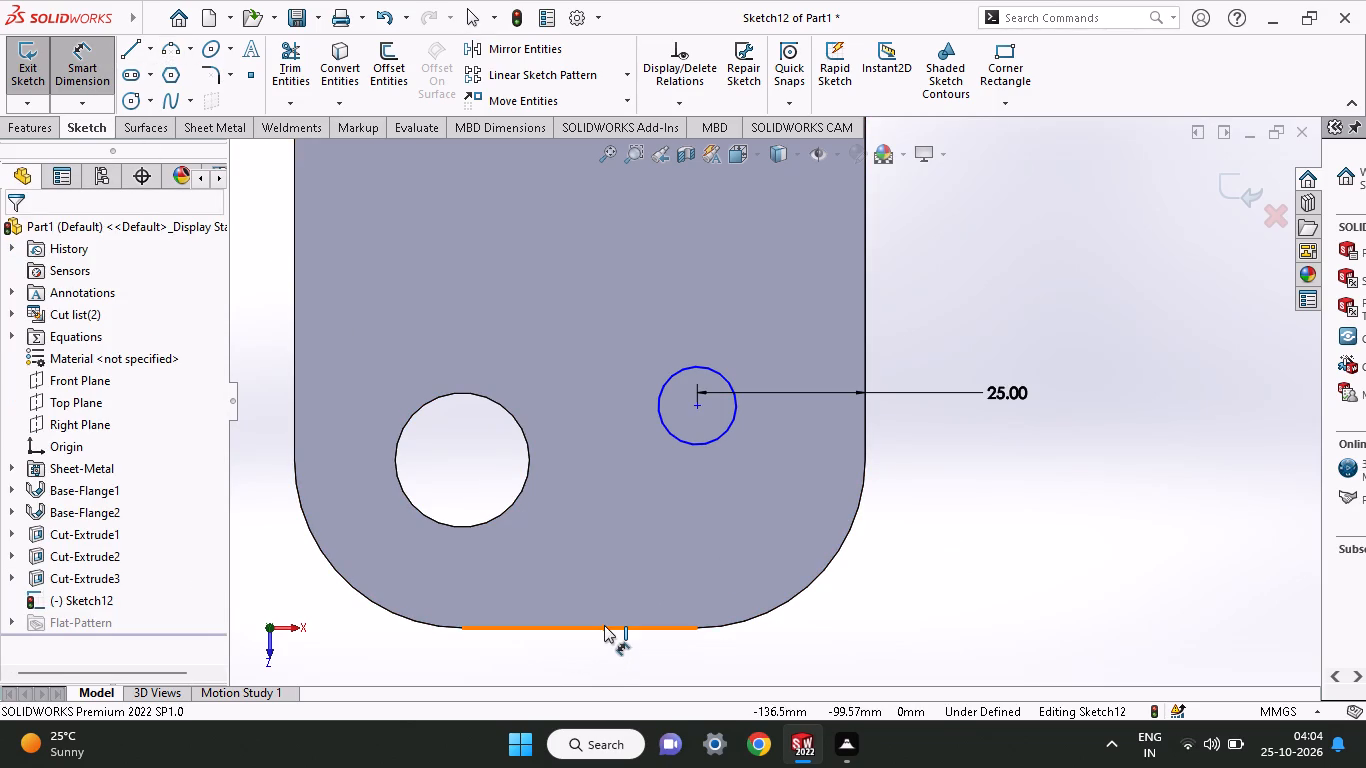
left_click(604, 625)
left_click(703, 407)
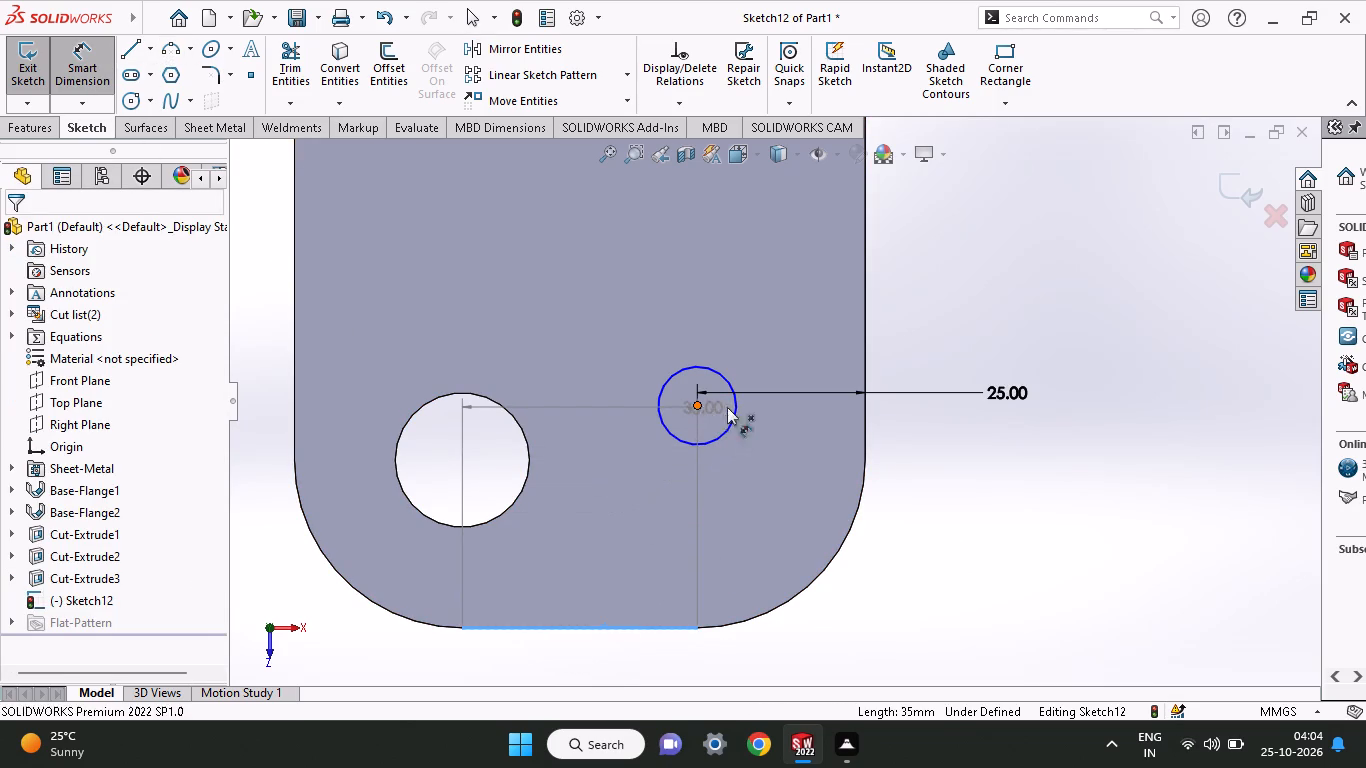
left_click(962, 486)
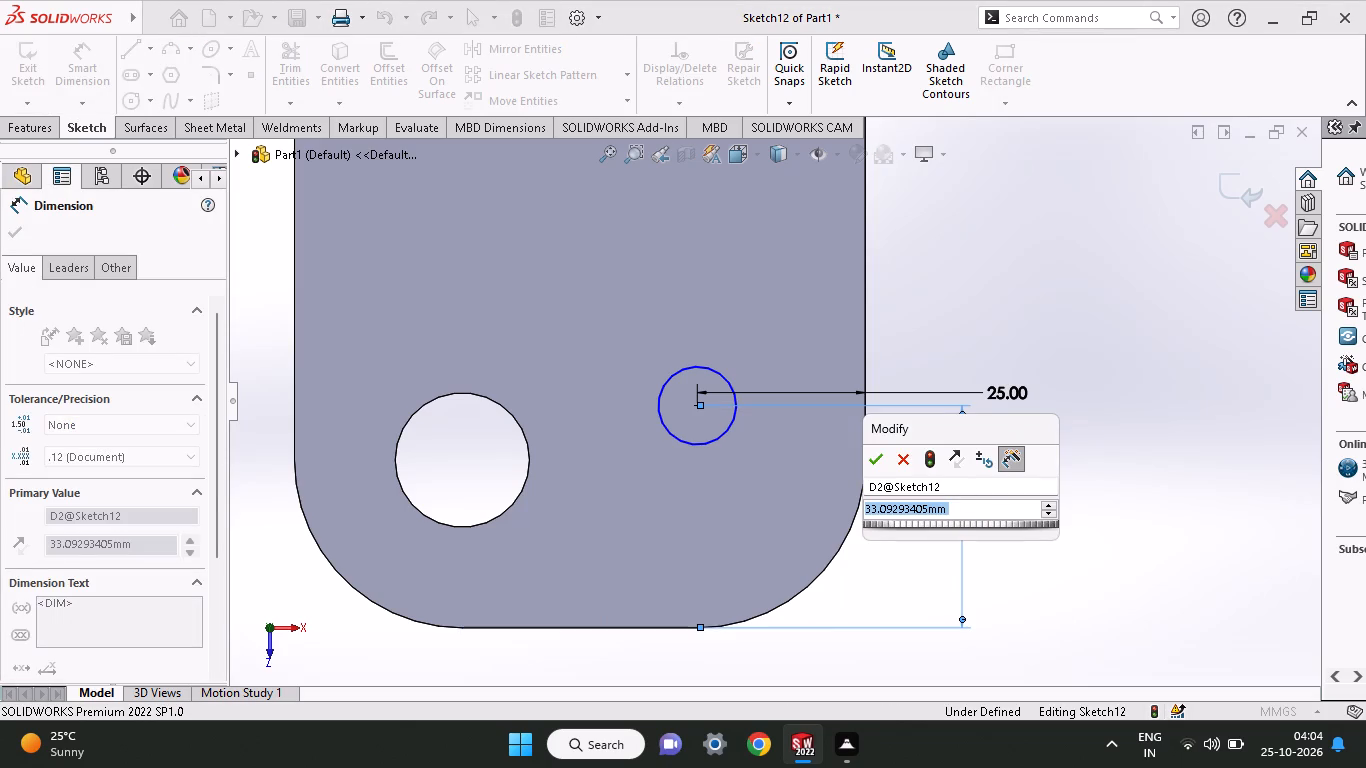
type("25")
key("Return")
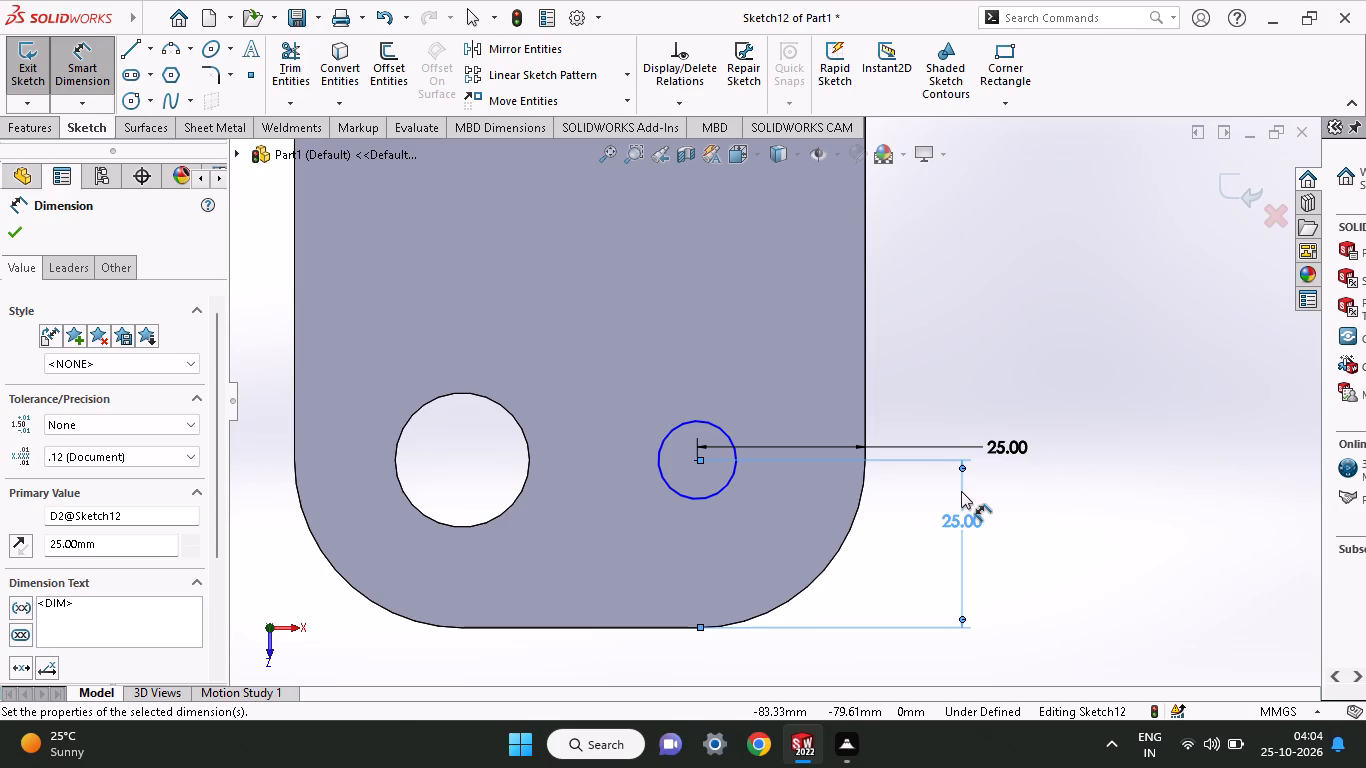
Dimension the new circle's diameter as 20 mm.
left_click(680, 496)
left_click(665, 518)
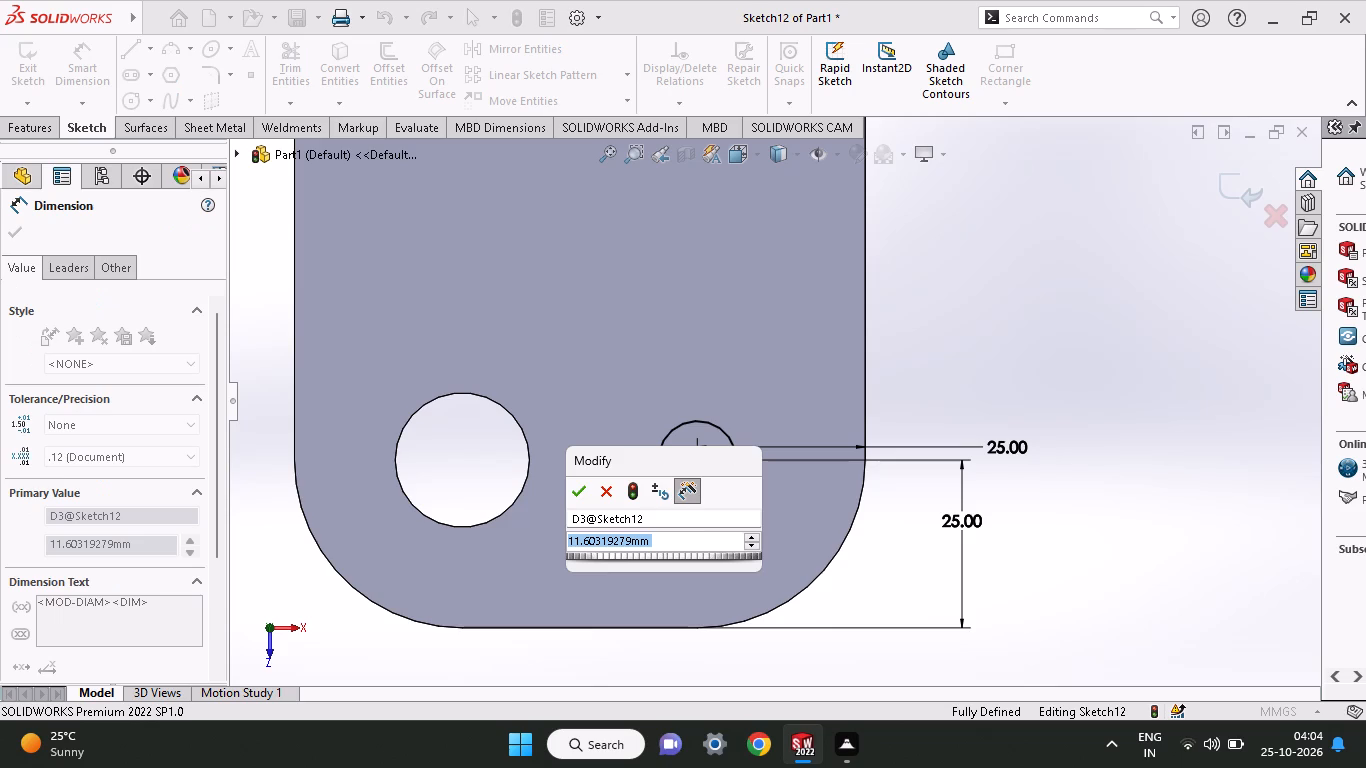
type("20")
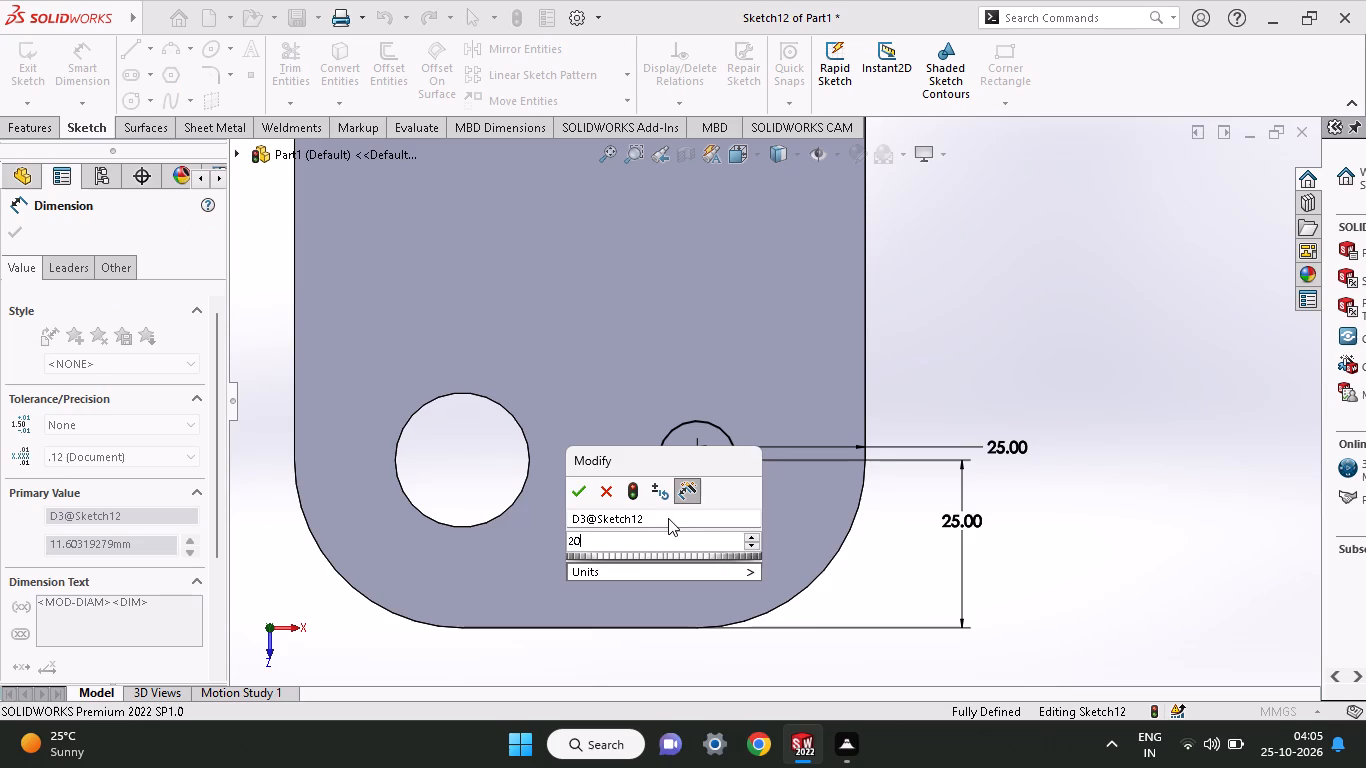
key("Return")
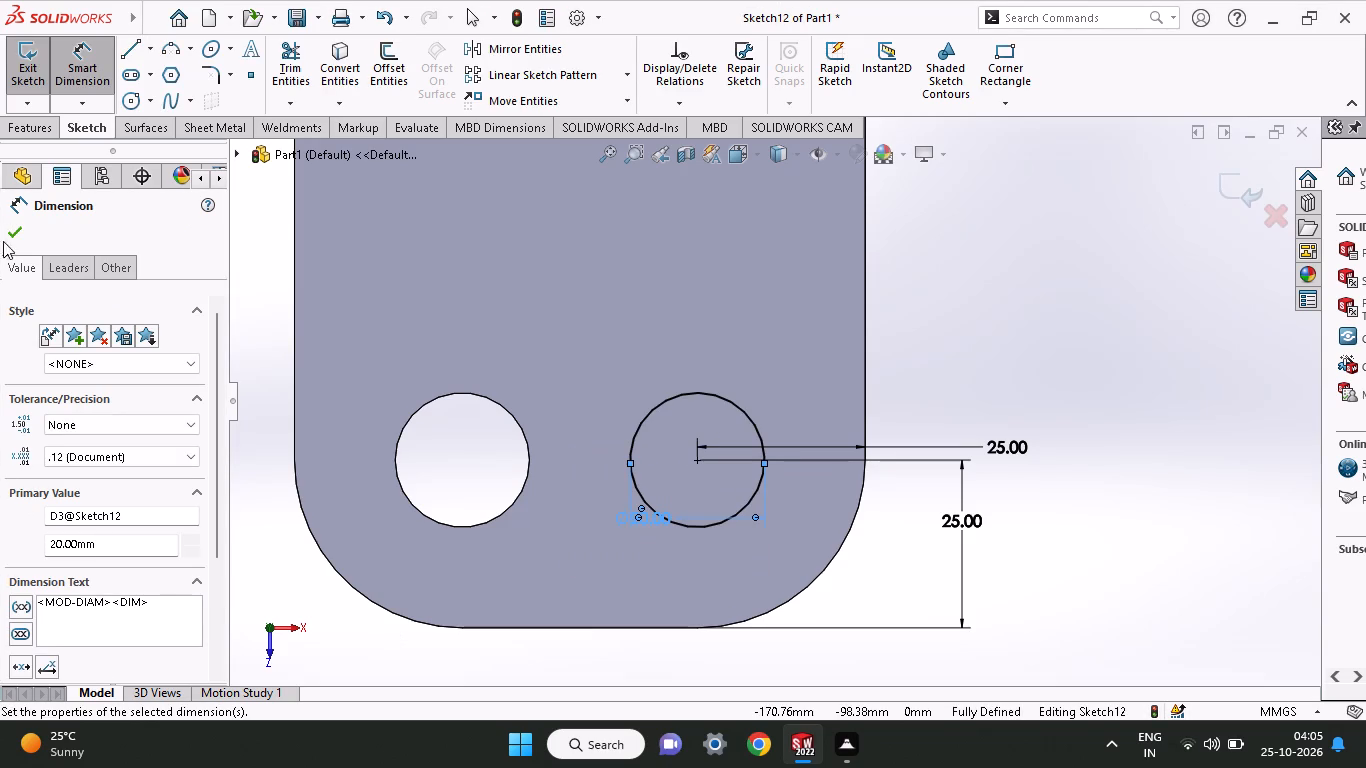
Extrude-cut the second 20 mm circle through the tab with a blind depth of 70 mm.
left_click(10, 136)
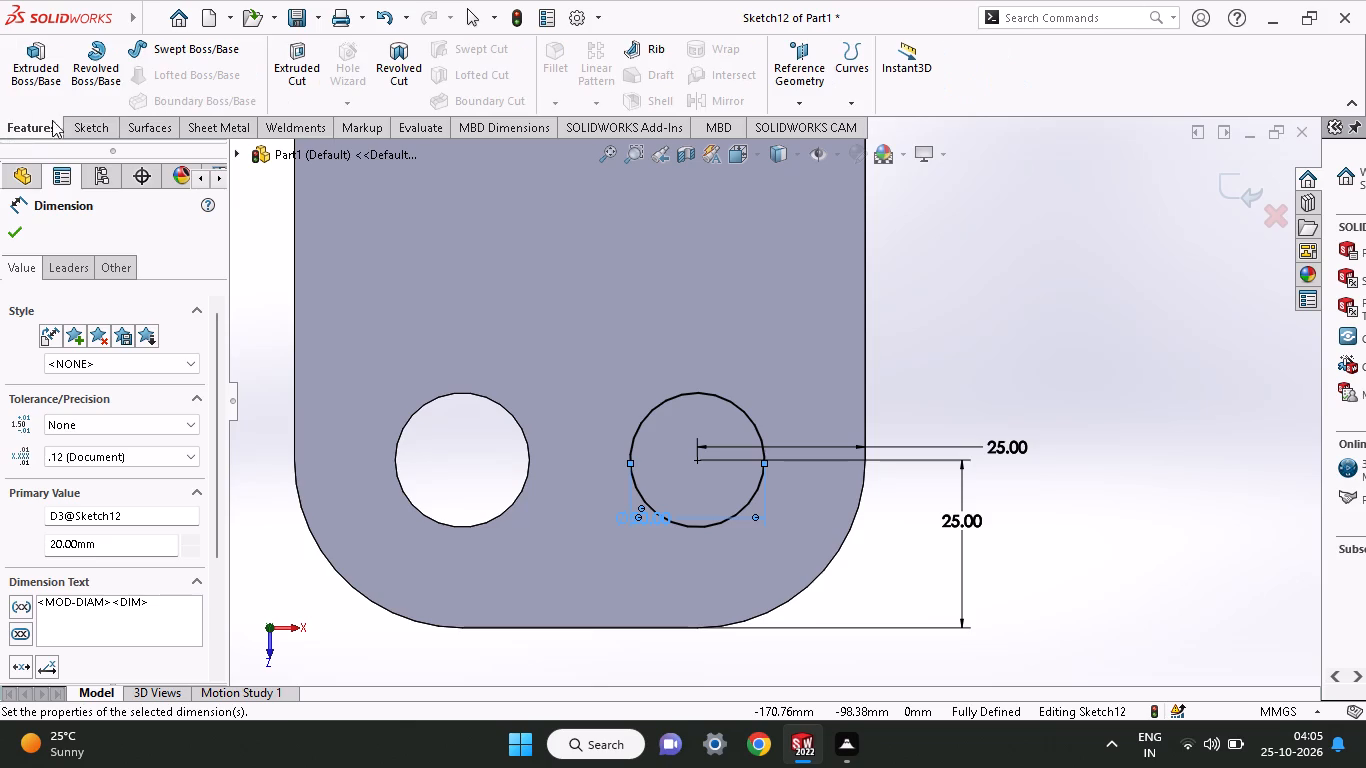
left_click(298, 81)
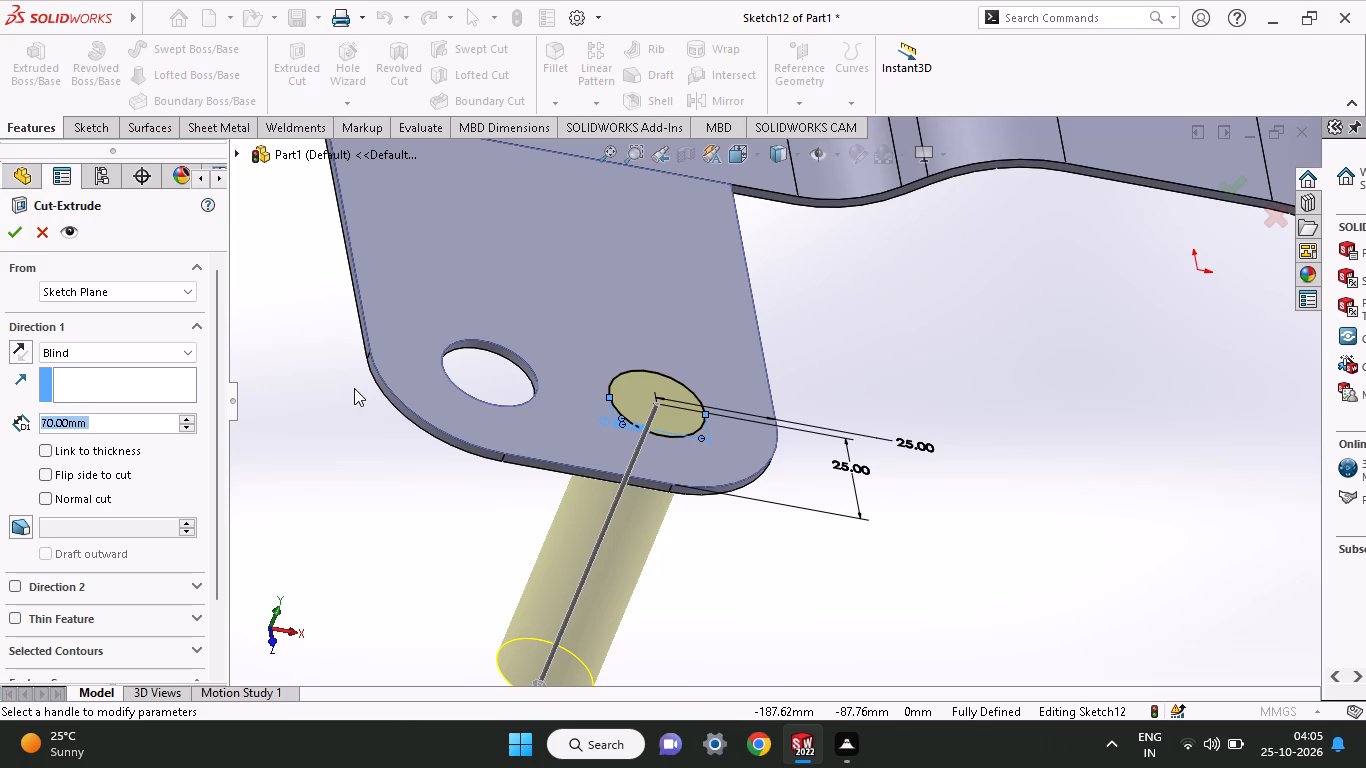
left_click(7, 230)
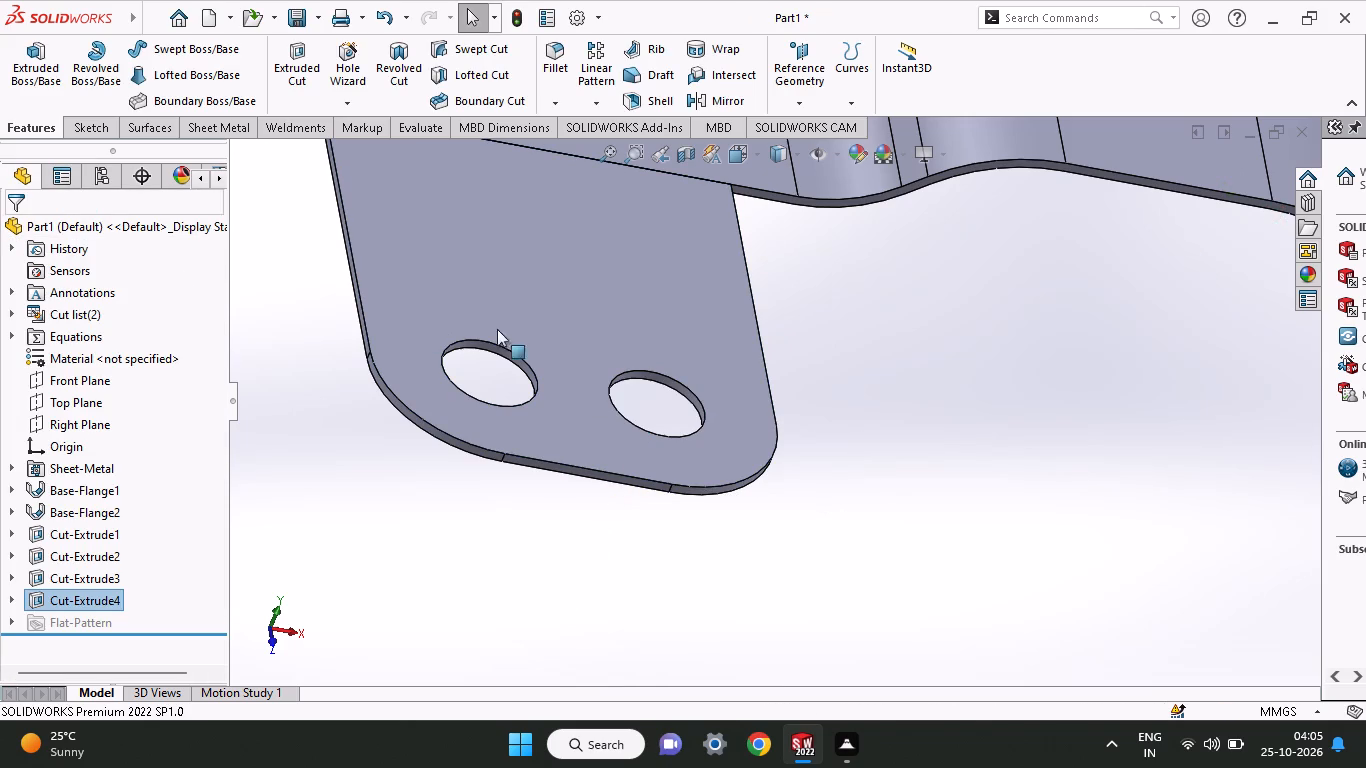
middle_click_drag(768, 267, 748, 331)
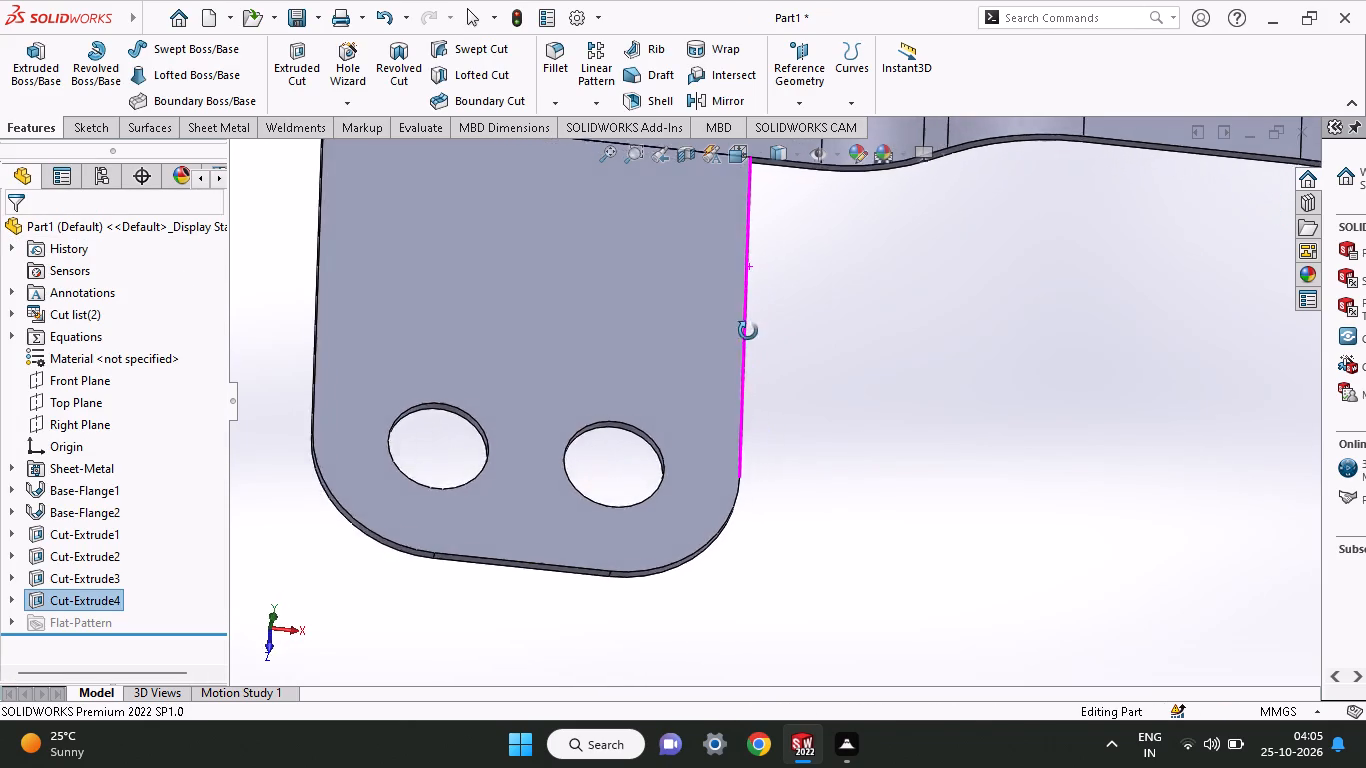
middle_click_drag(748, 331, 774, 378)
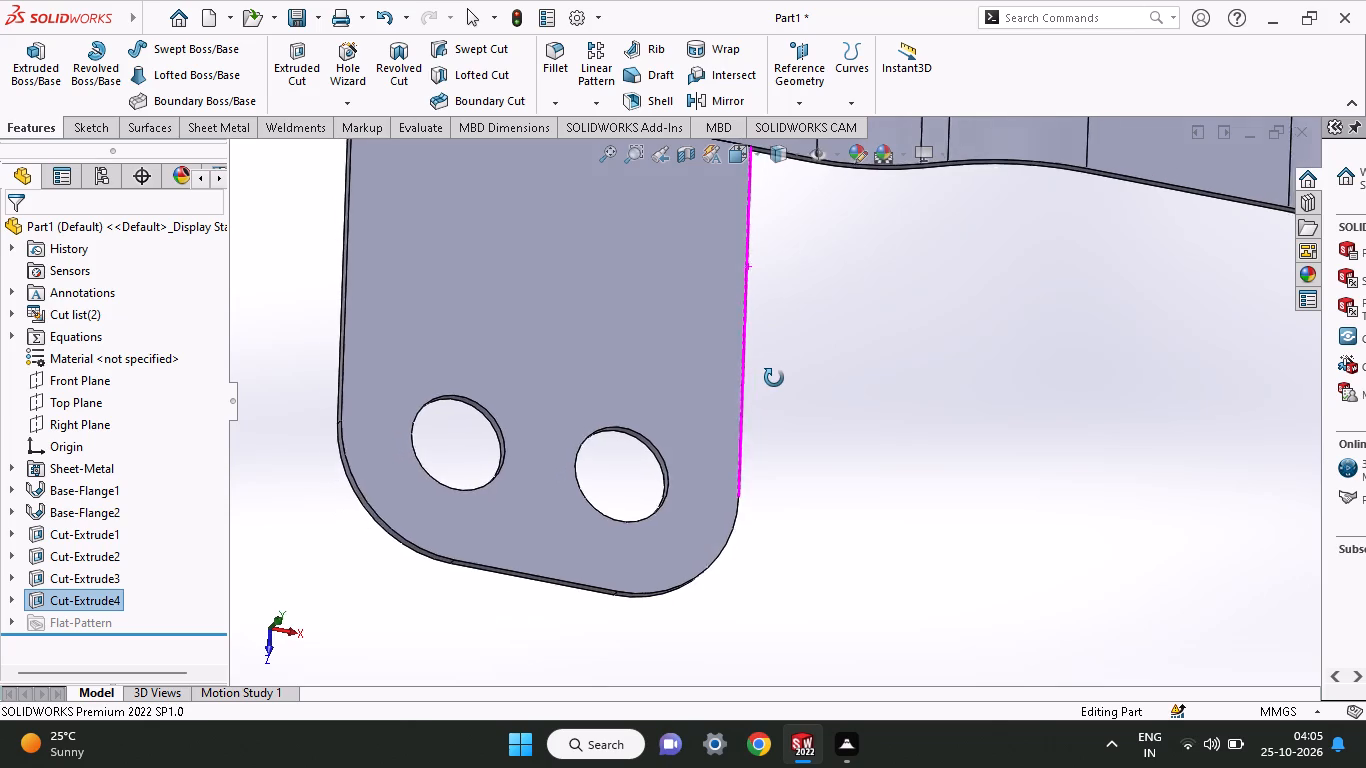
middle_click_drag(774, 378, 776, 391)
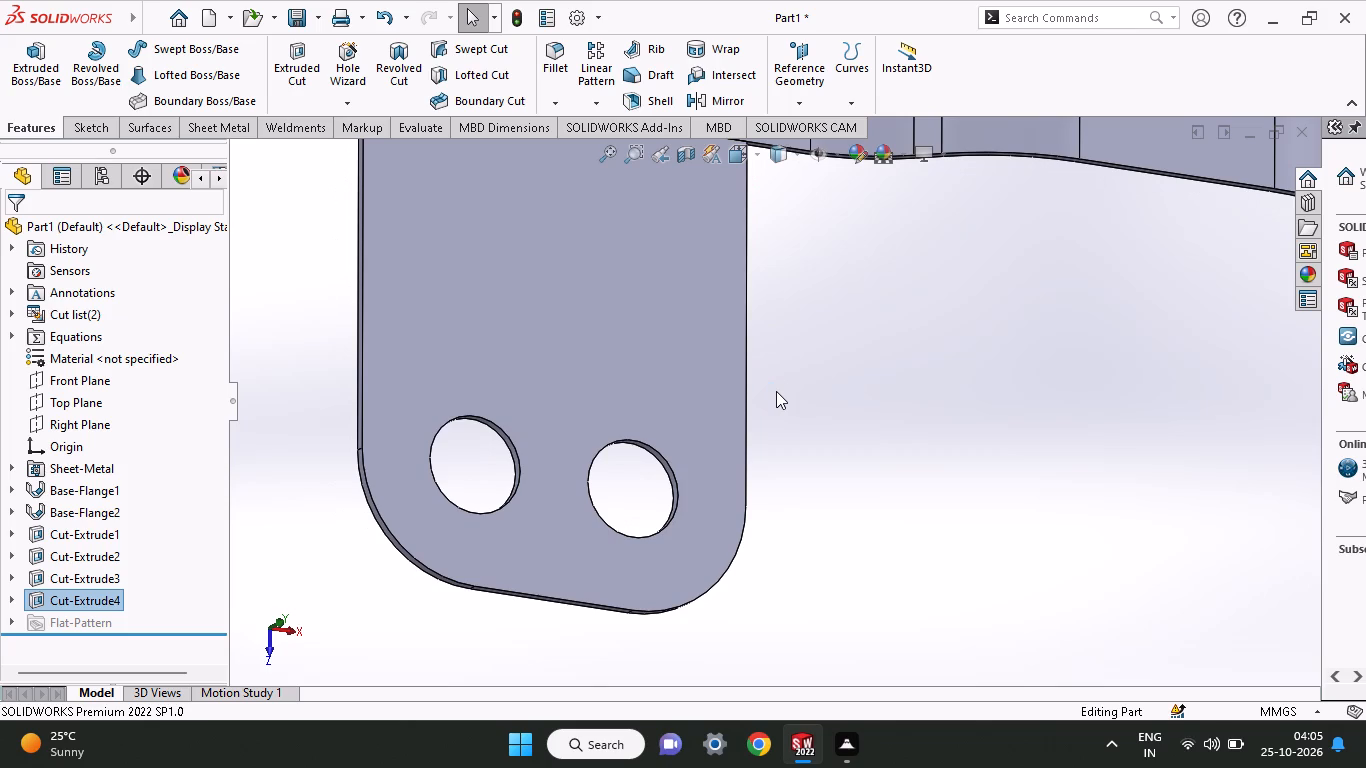
On the tab's flat face, sketch a line about 38 mm long from its inner corner along the side edge facing the raised section.
middle_click_drag(829, 371, 791, 493)
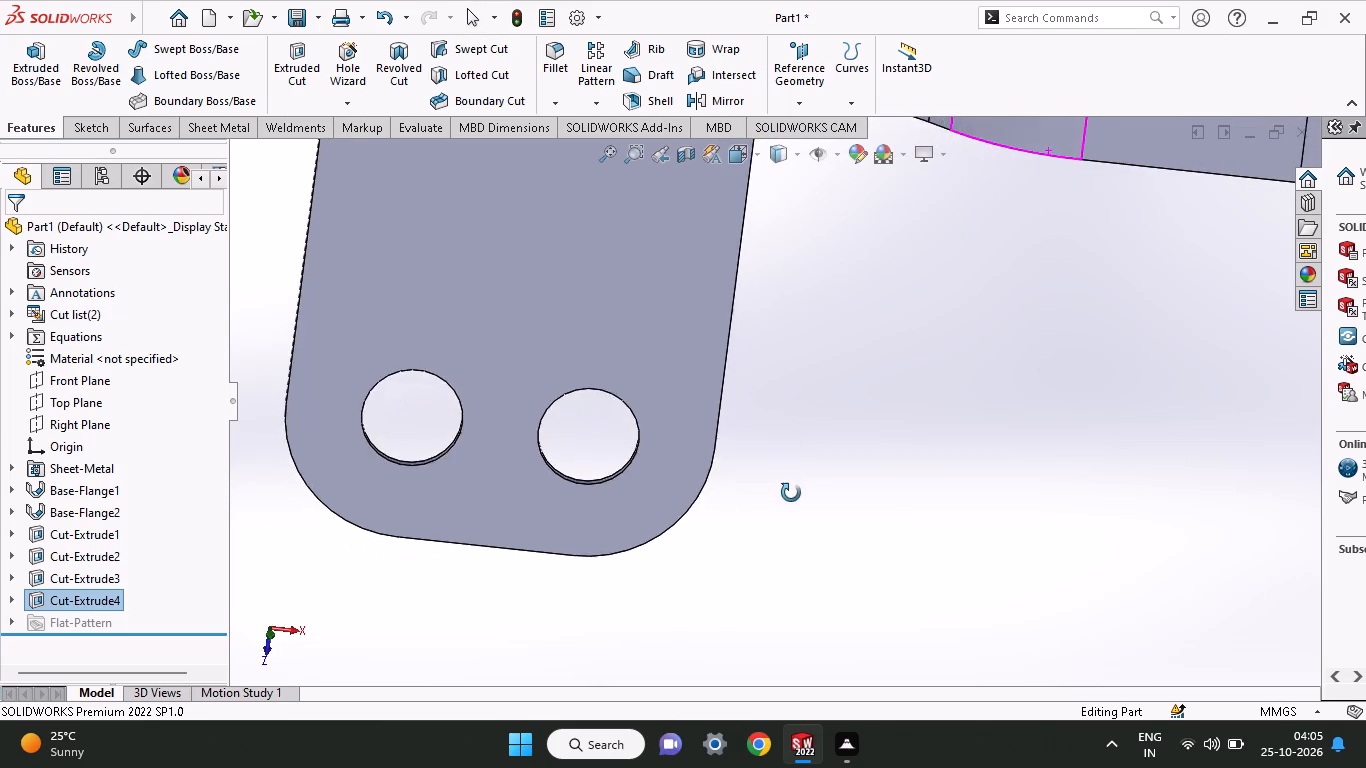
middle_click_drag(791, 493, 833, 490)
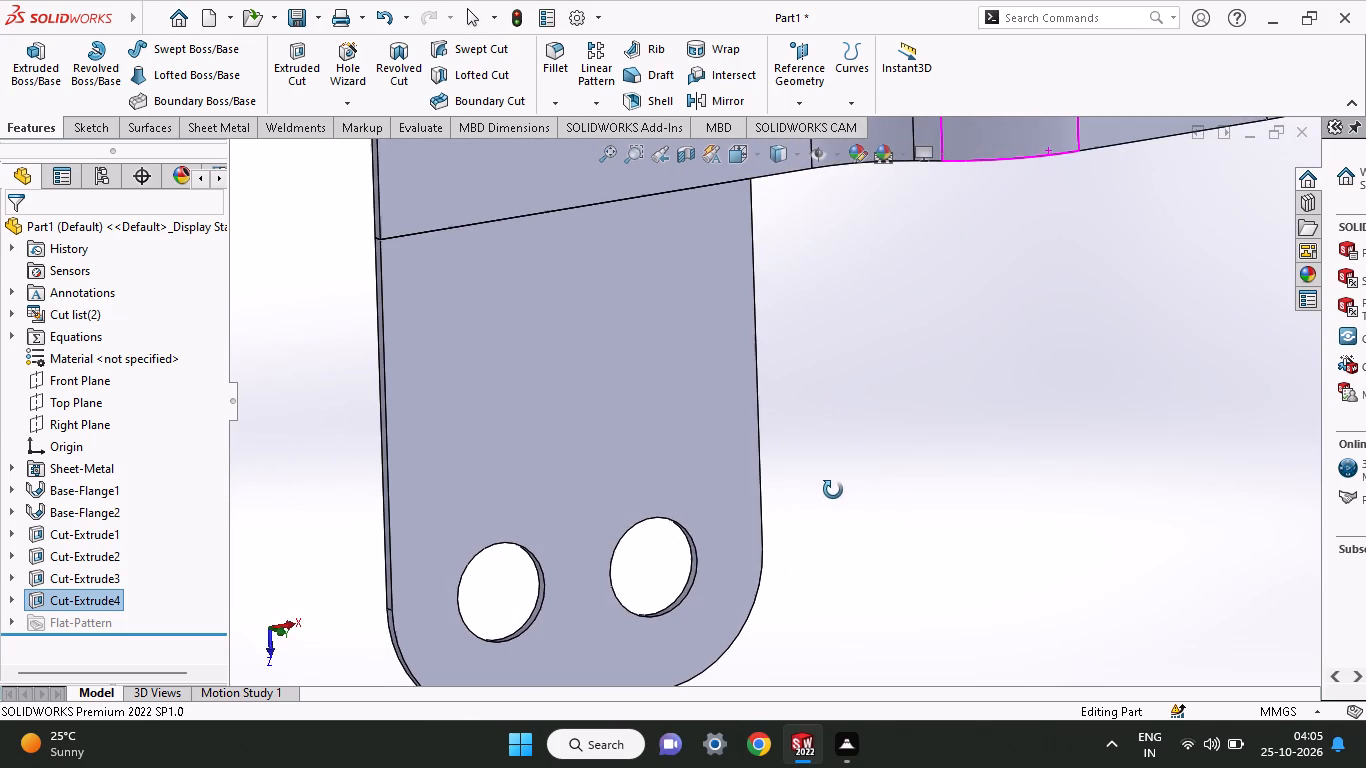
middle_click_drag(833, 490, 778, 487)
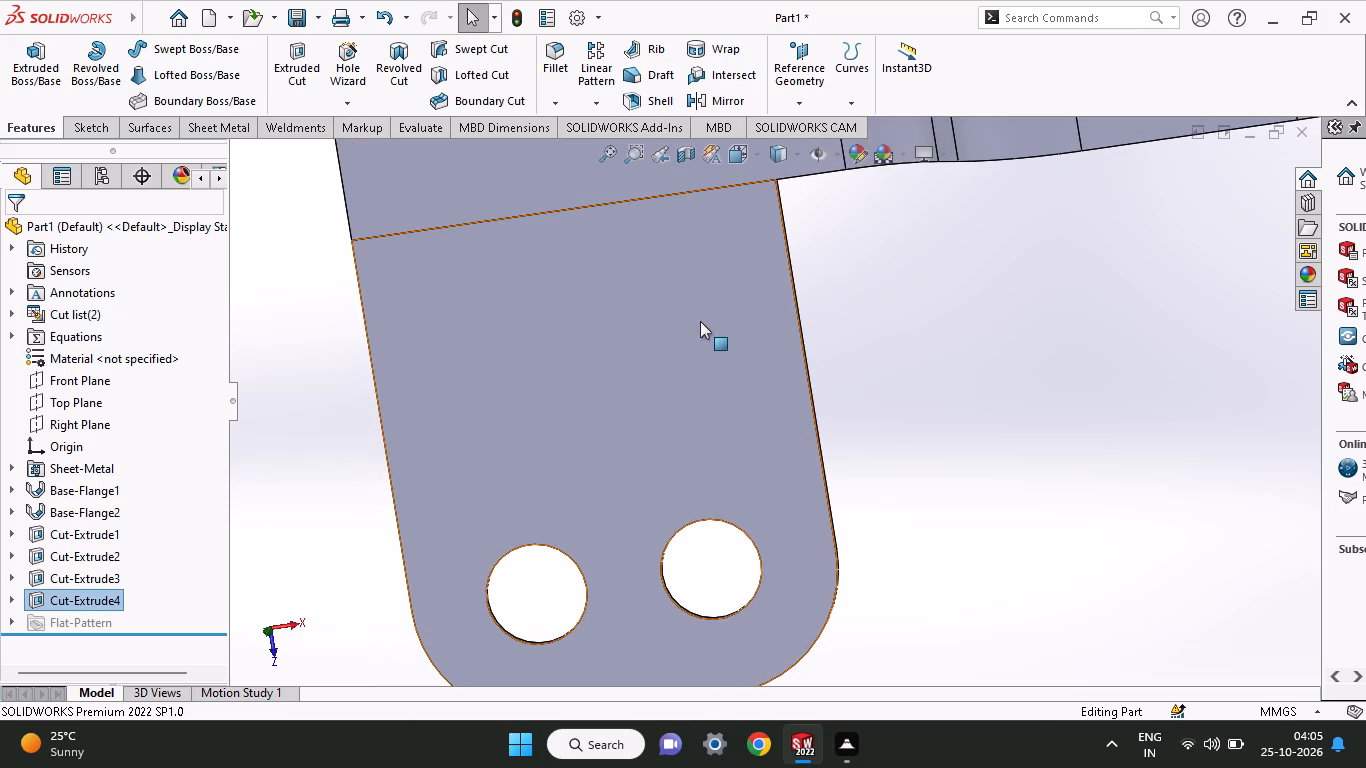
left_click(722, 270)
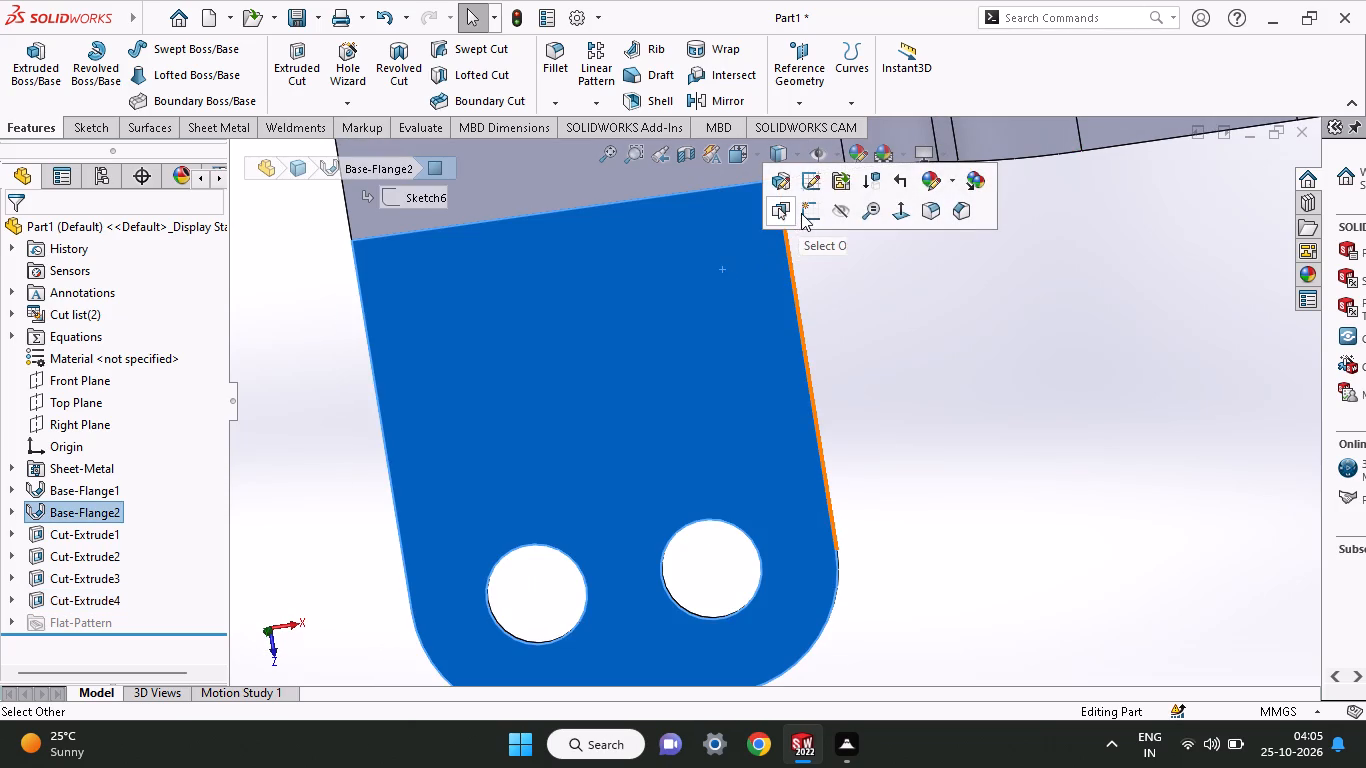
left_click(803, 213)
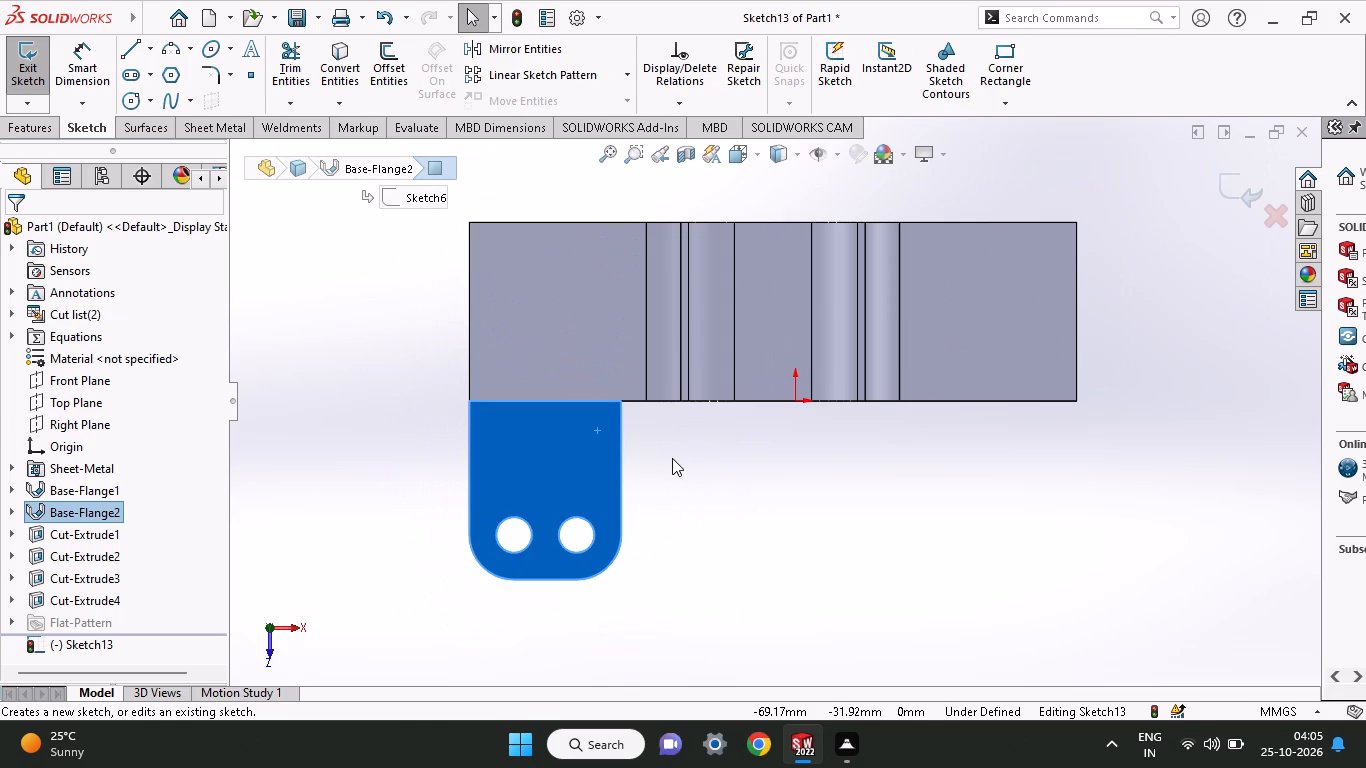
scroll(672, 458, "down", 6, "ctrl")
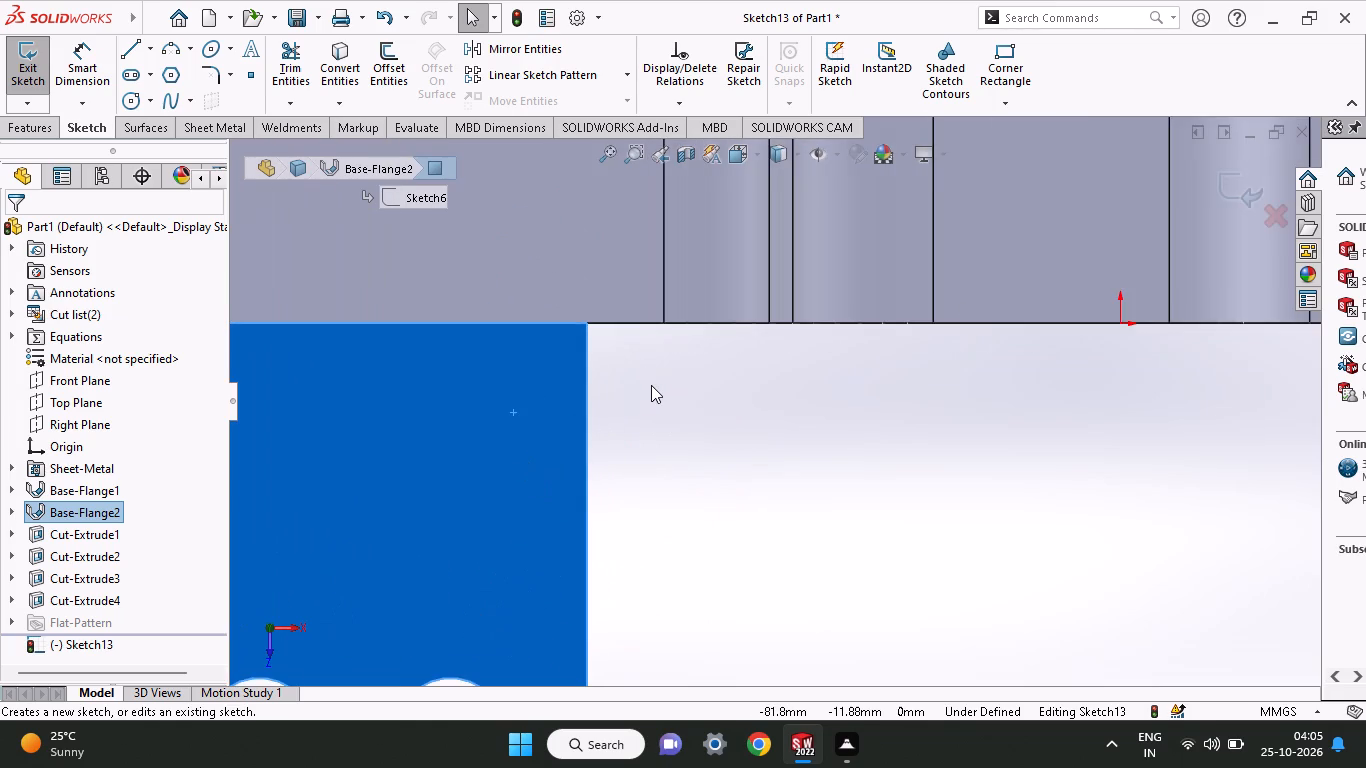
scroll(651, 385, "down", 3, "ctrl")
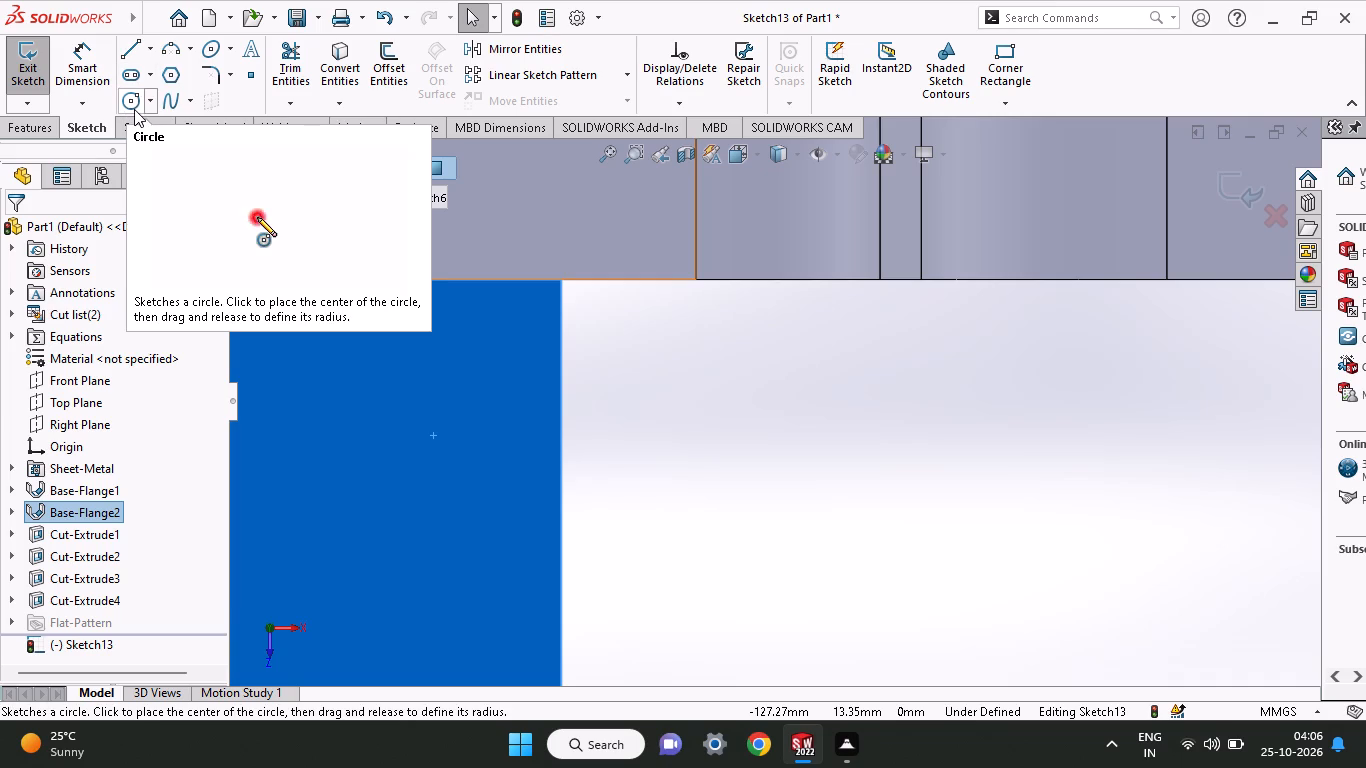
left_click(121, 54)
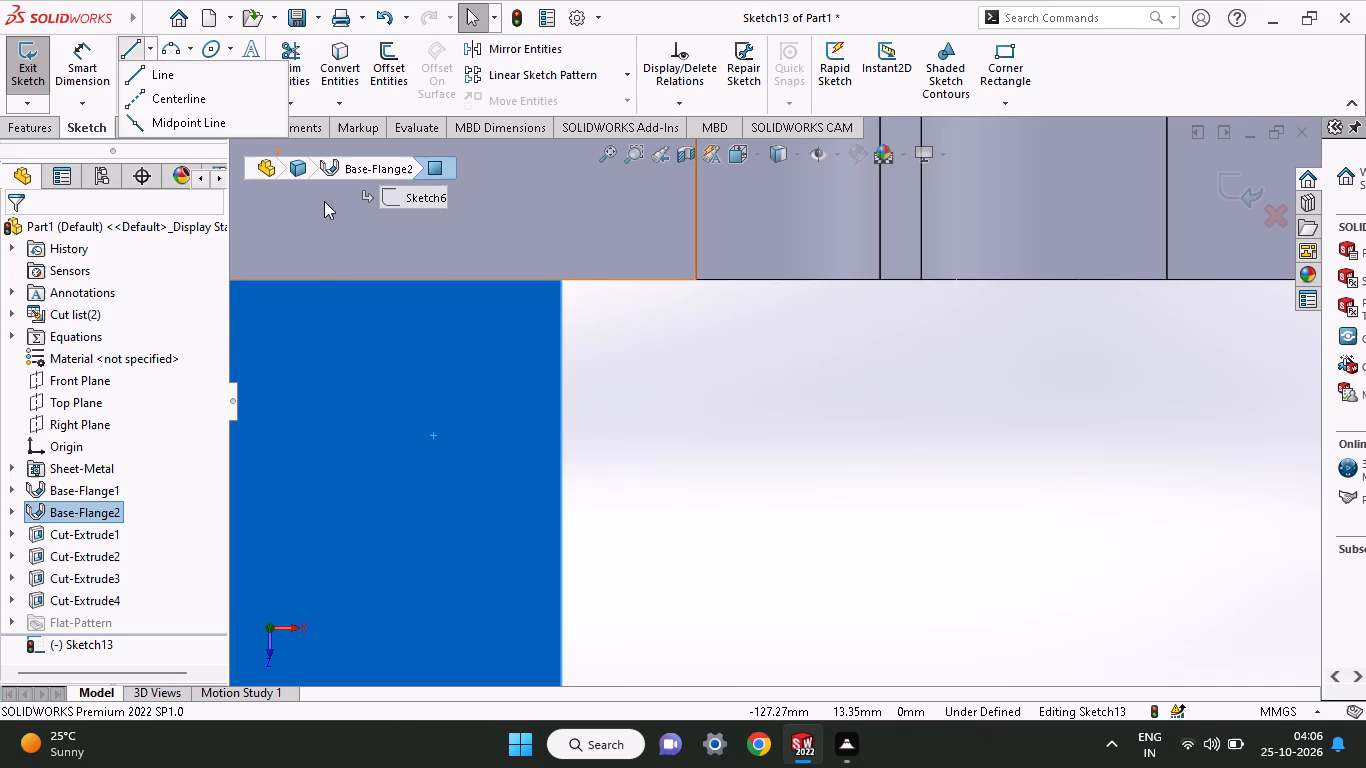
left_click(198, 80)
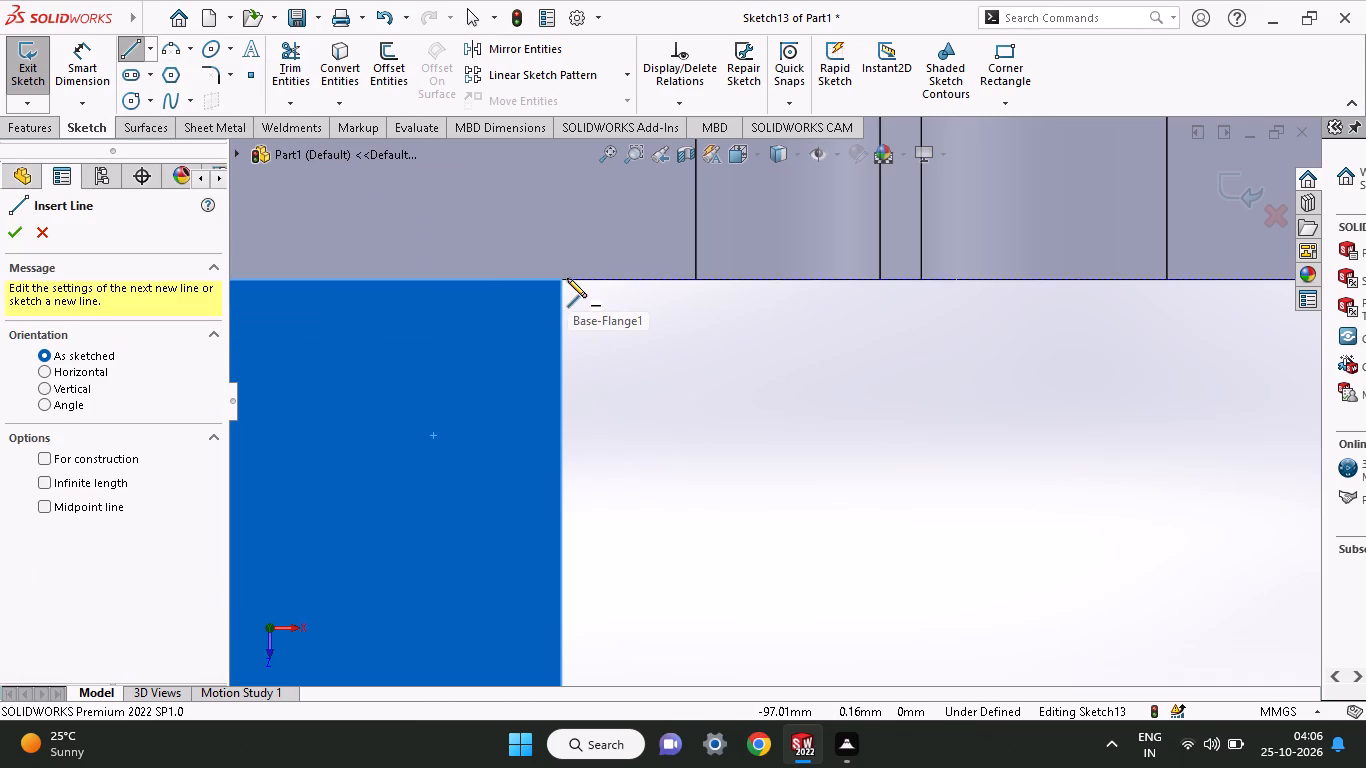
left_click(559, 278)
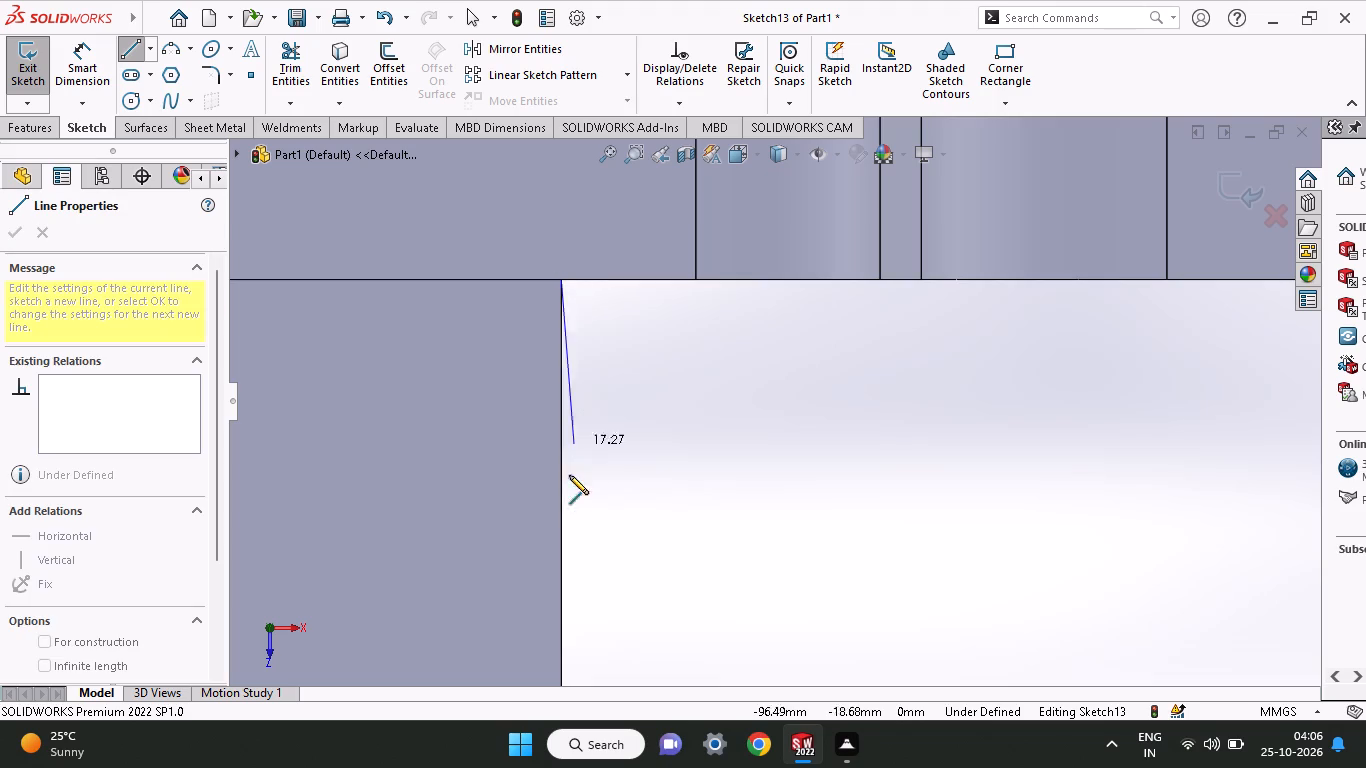
left_click(559, 647)
right_click(610, 535)
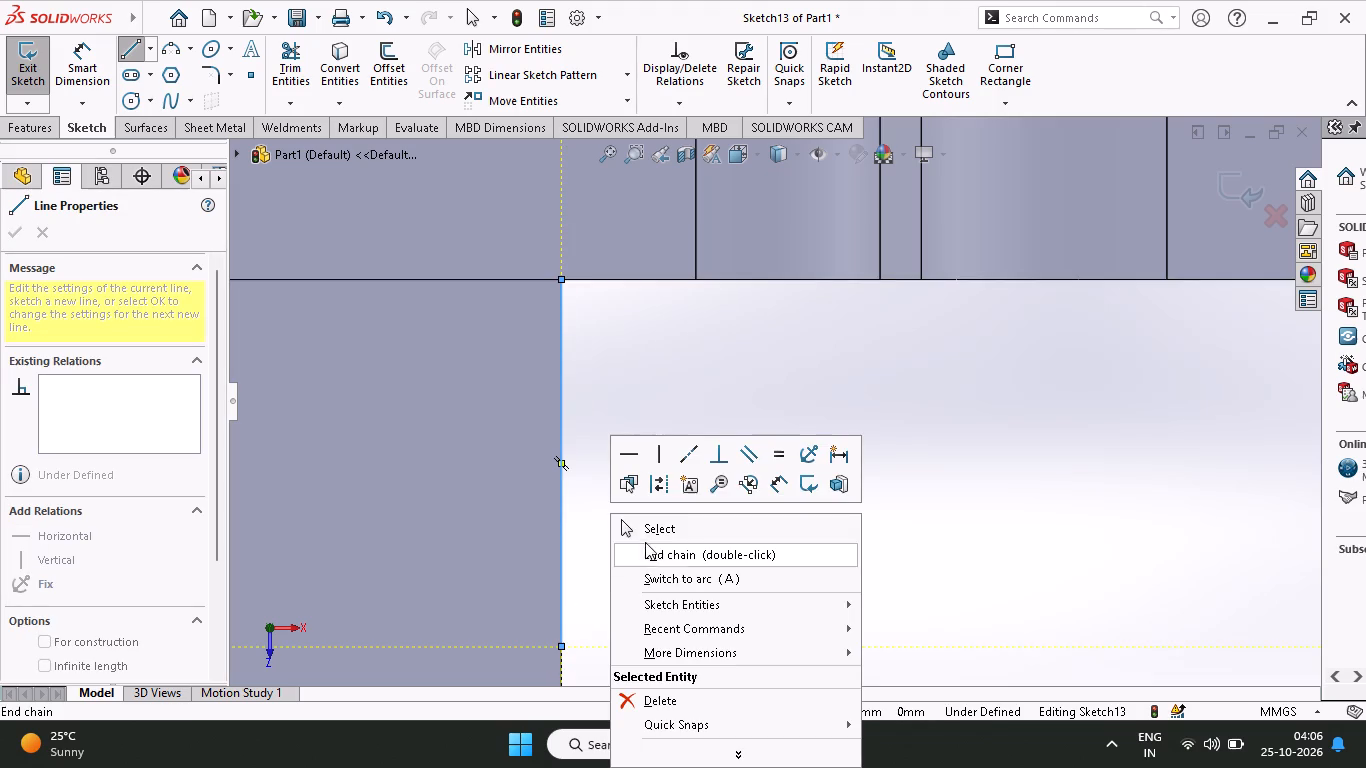
left_click(644, 532)
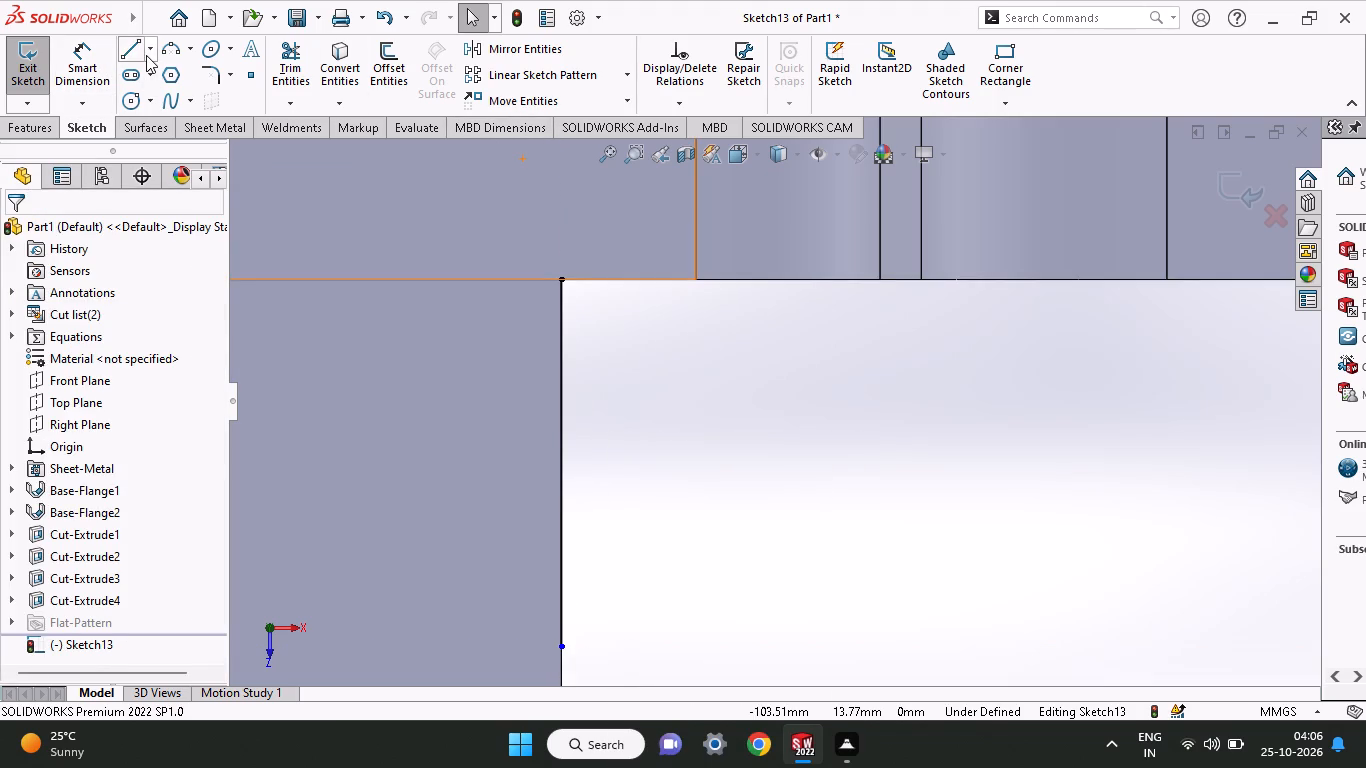
Sketch a second line about 44 mm long from the same corner along the main strip's edge, perpendicular to the first.
left_click(132, 56)
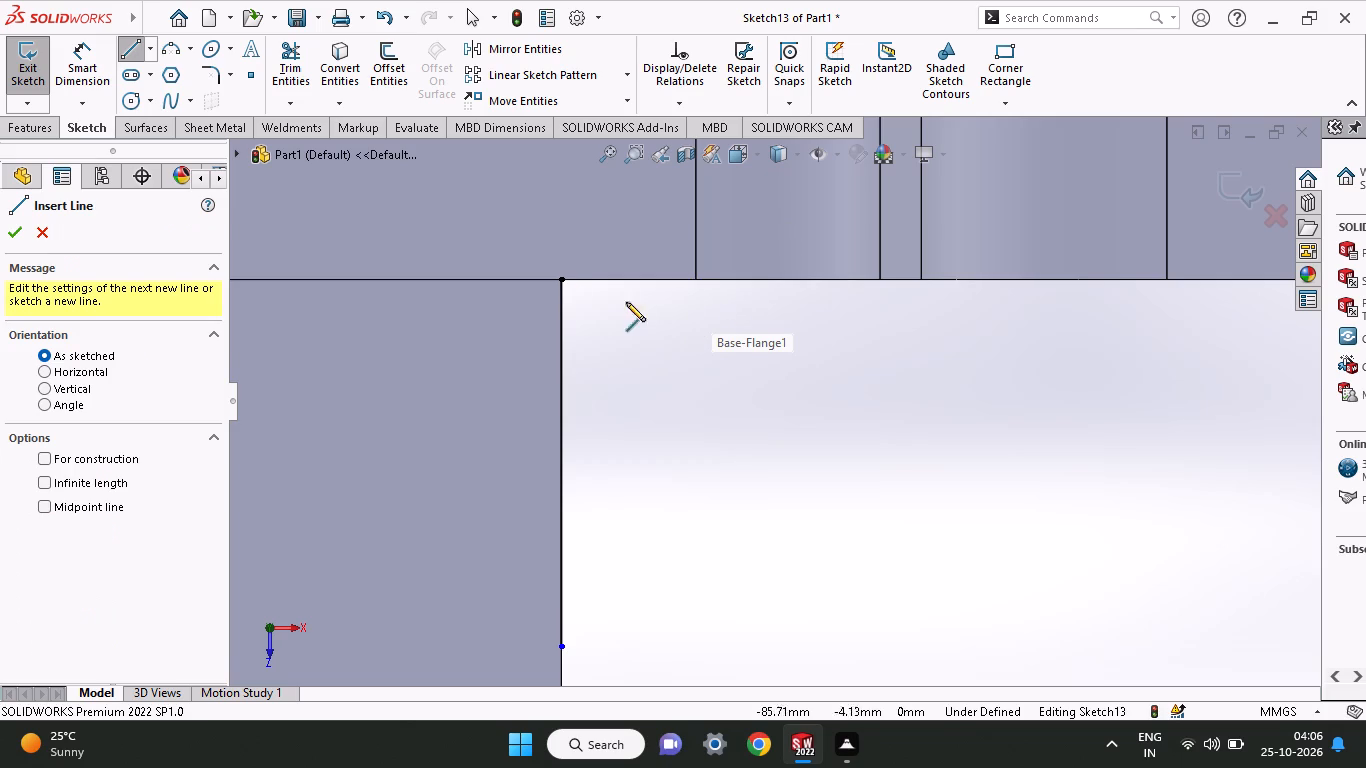
left_click(565, 279)
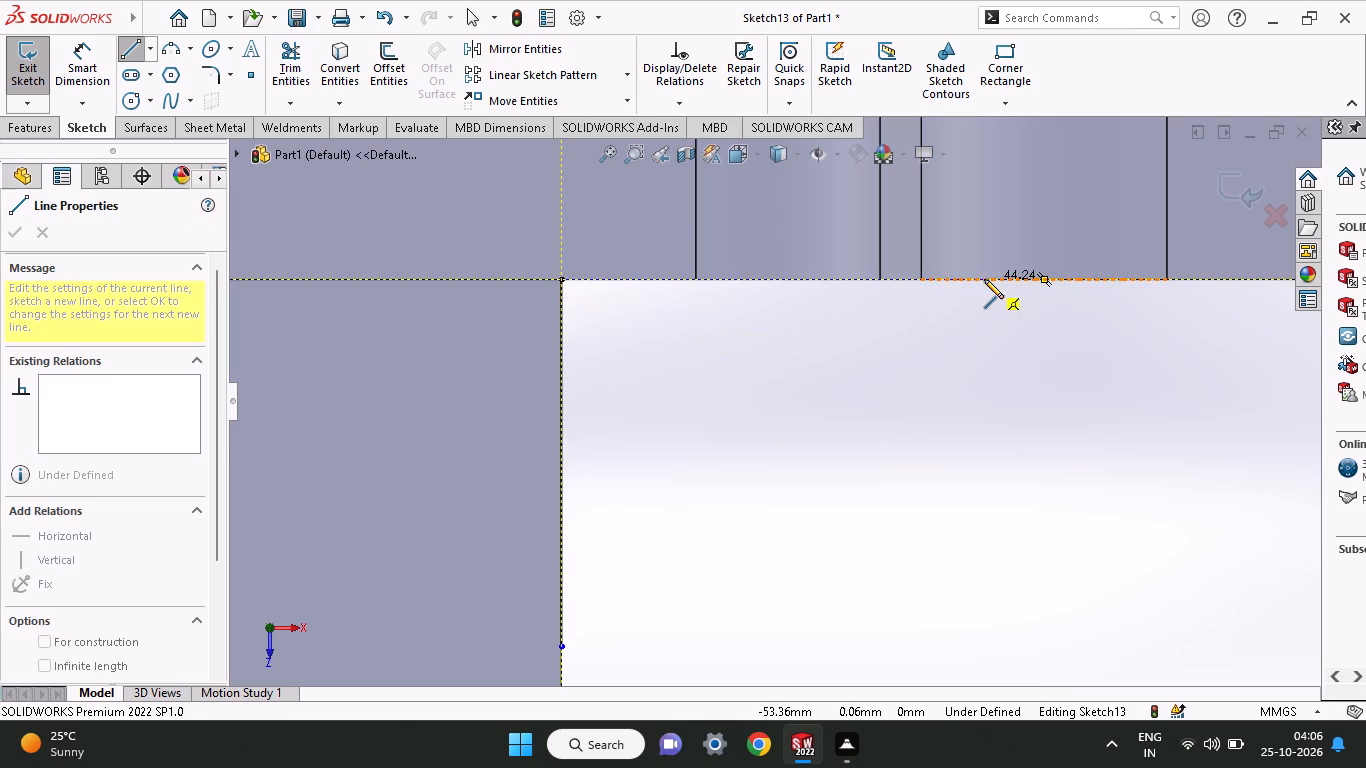
left_click(984, 279)
right_click(954, 343)
left_click(970, 359)
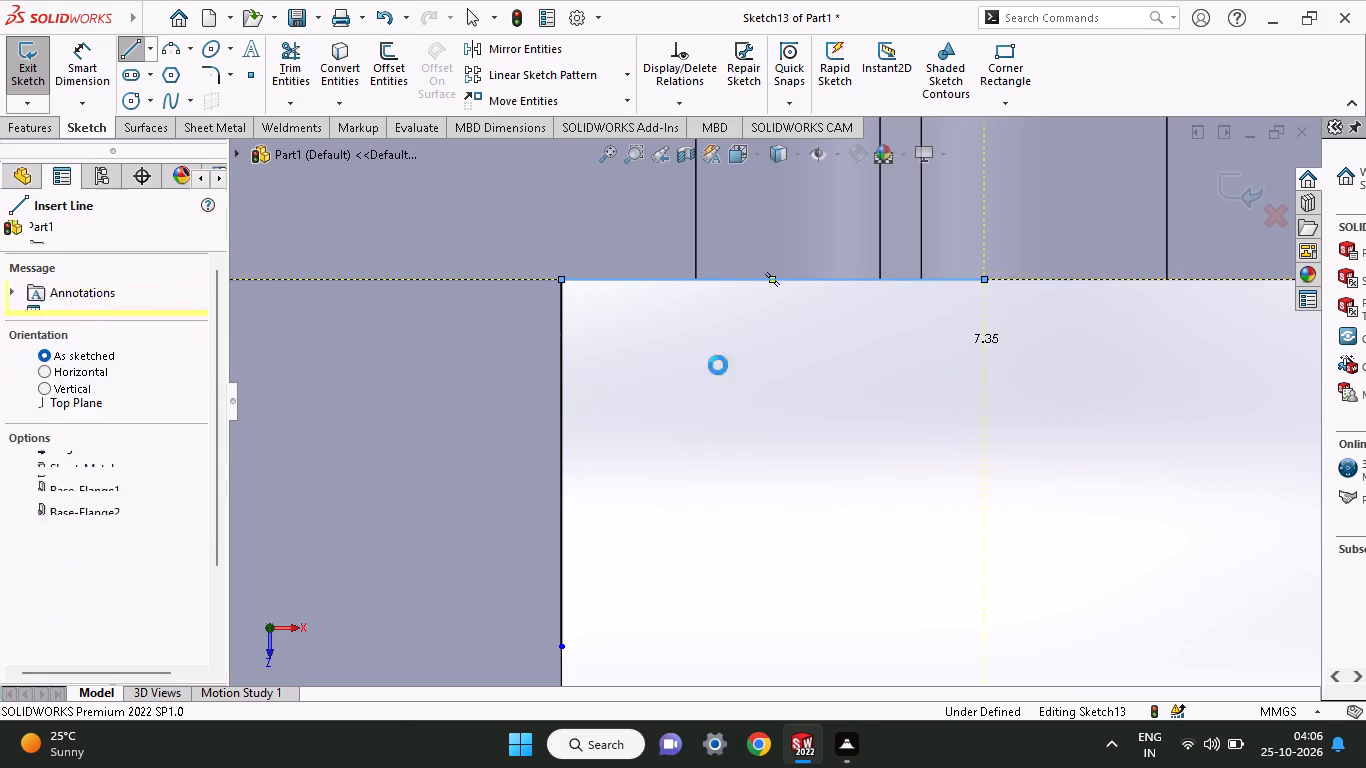
Fillet the corner between the two sketched lines with a 30 mm radius.
left_click(219, 77)
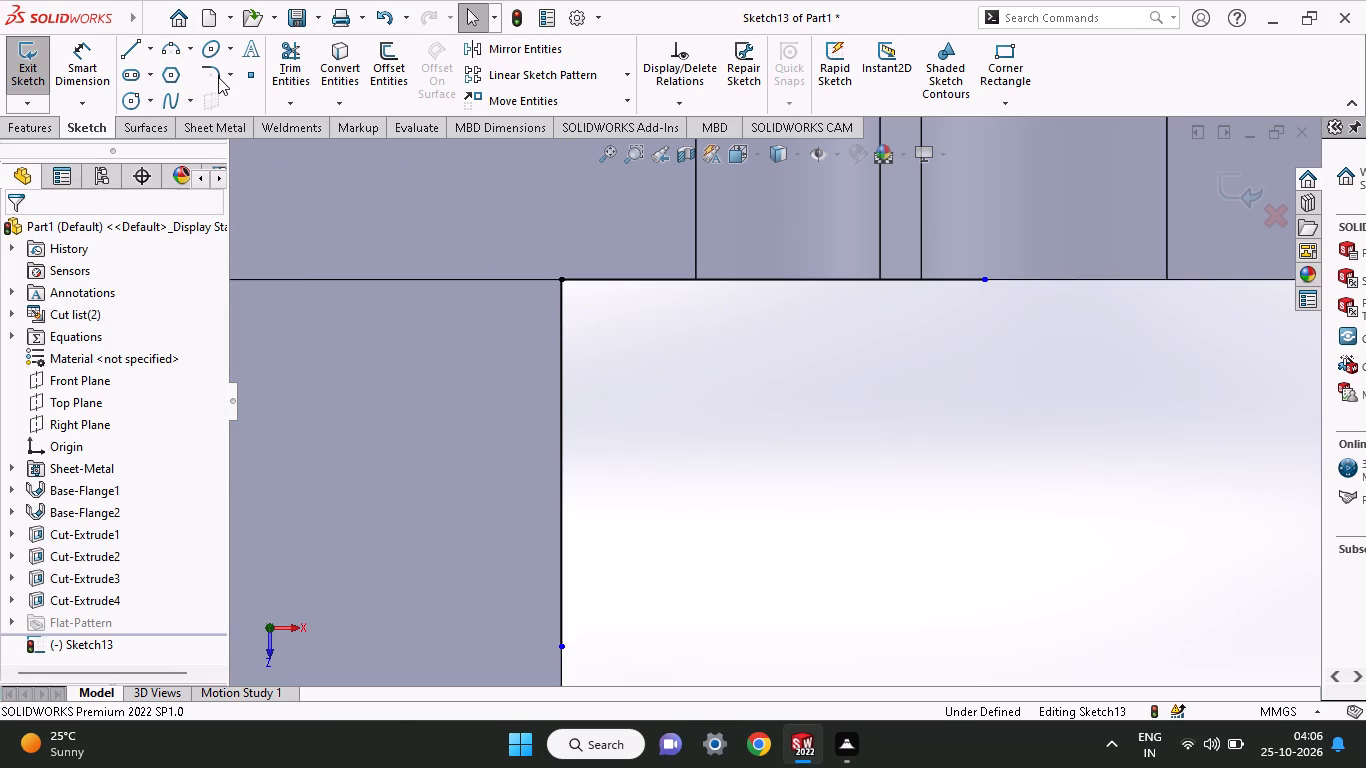
left_click(610, 281)
left_click(563, 356)
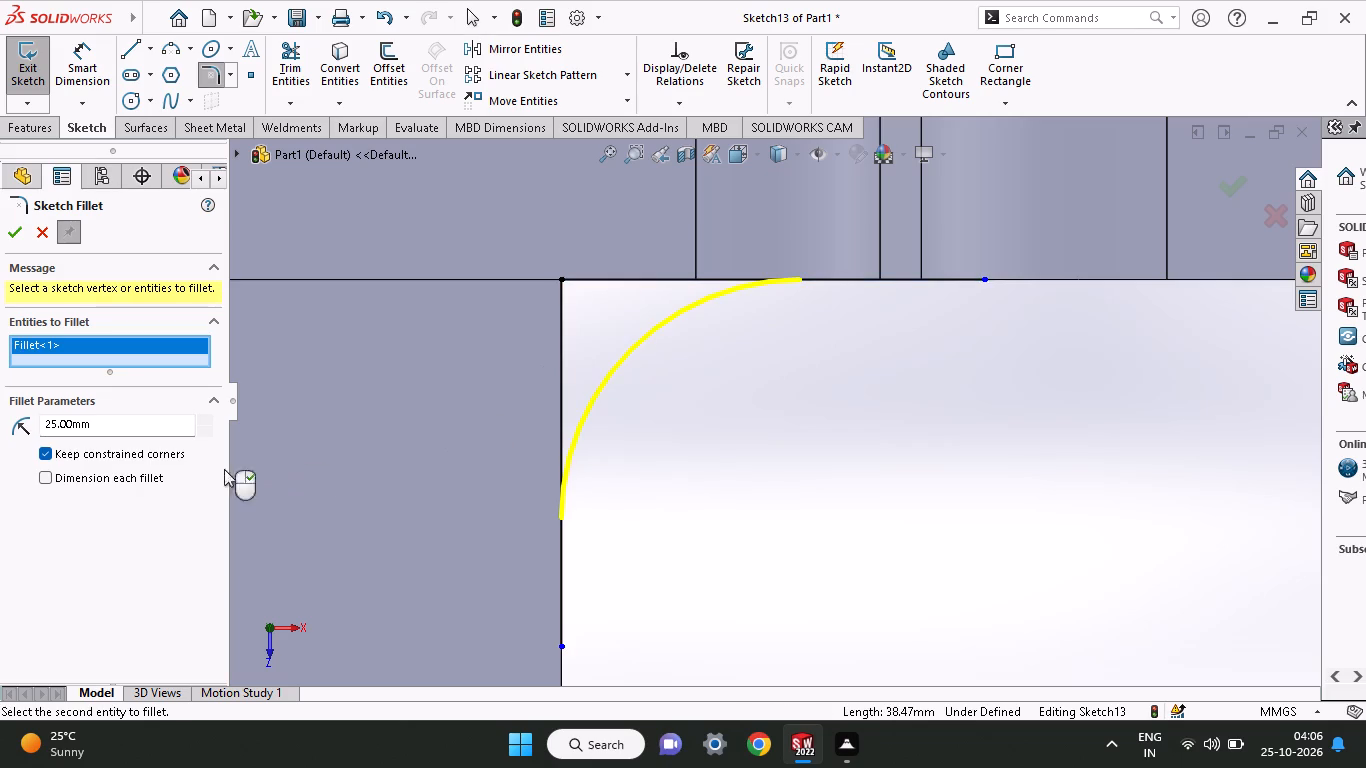
left_click_drag(122, 425, 53, 421)
left_click_drag(53, 421, 3, 421)
type("30")
key("Return")
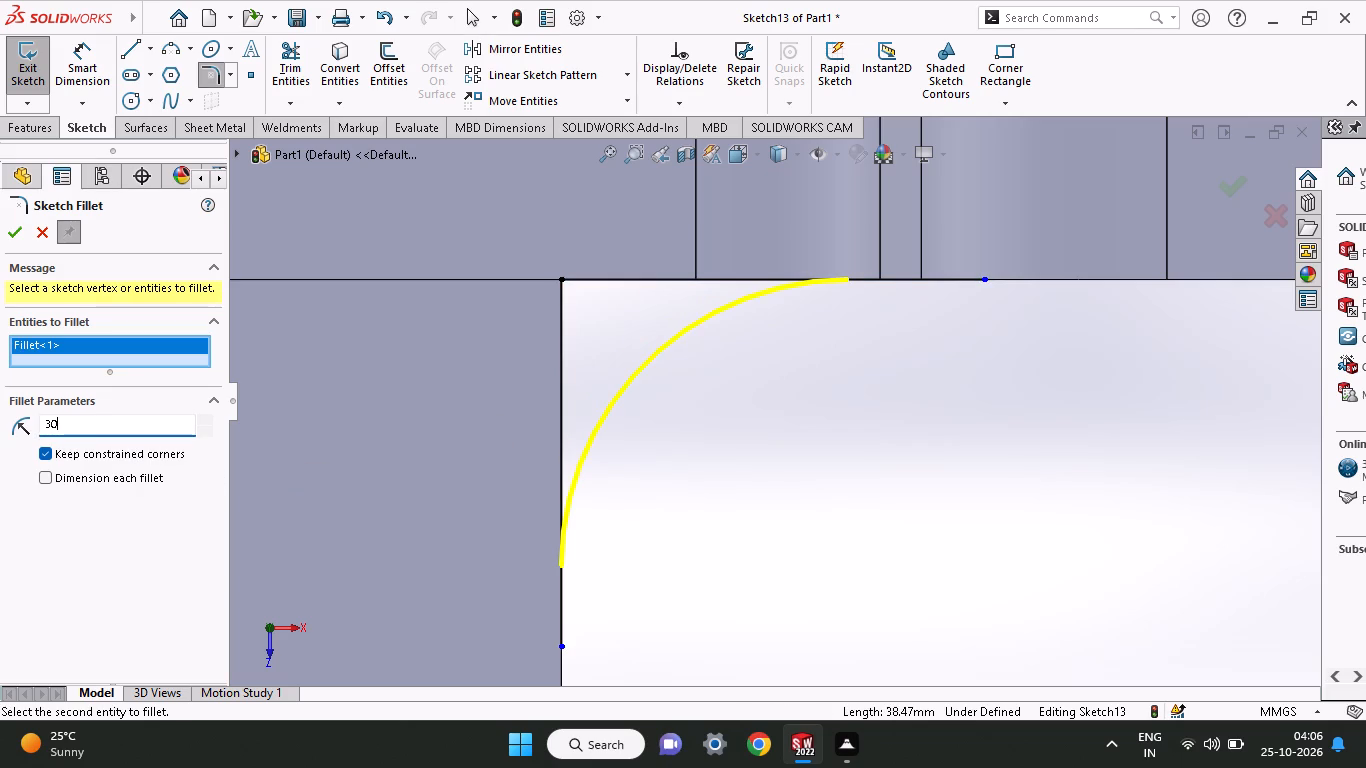
left_click(11, 240)
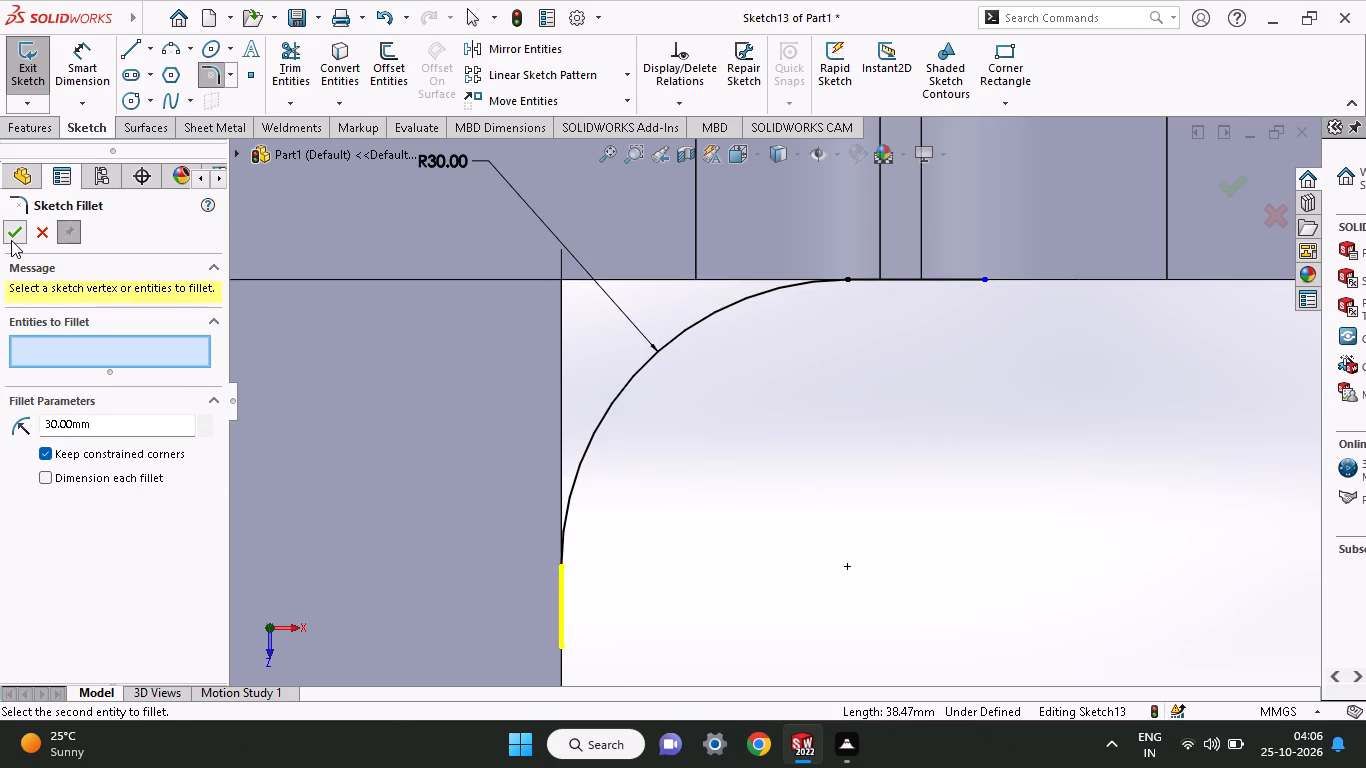
left_click(16, 234)
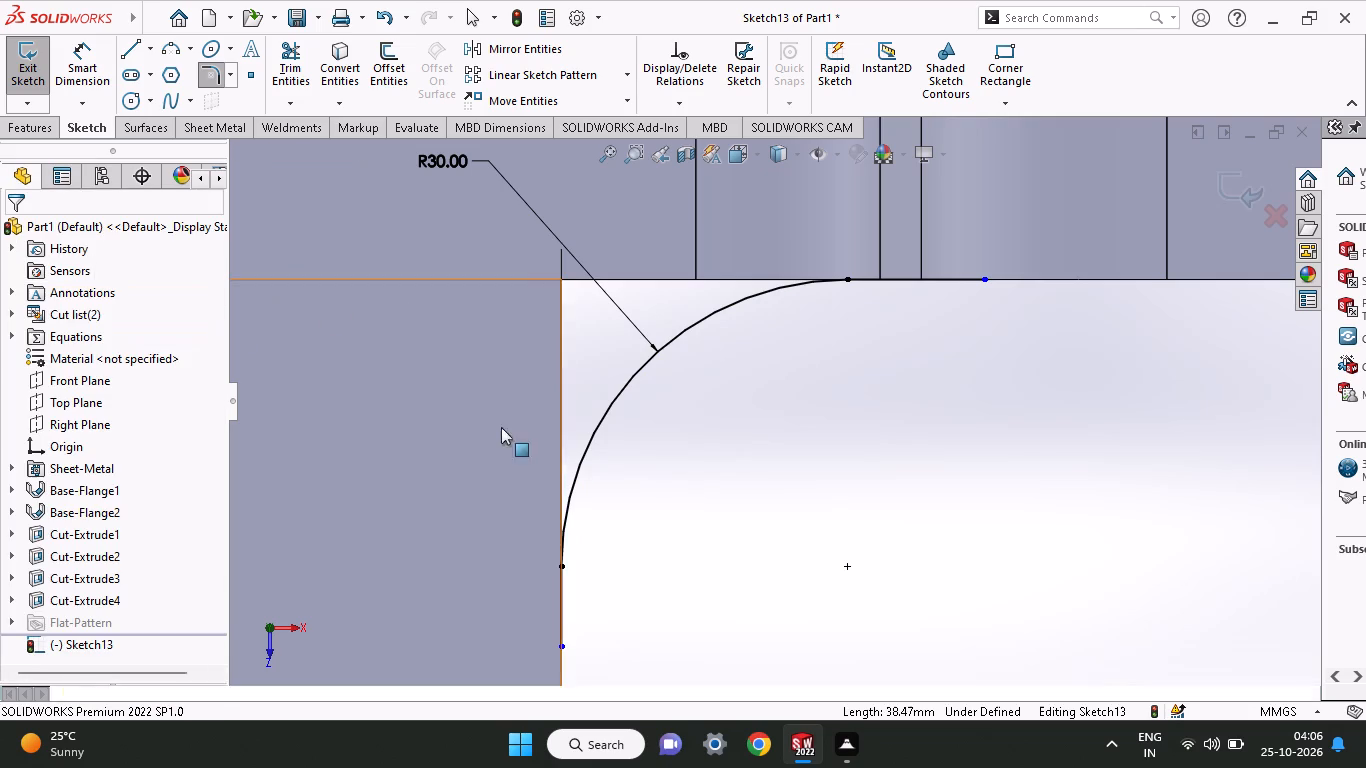
Sketch a 30 by 30 mm corner rectangle from the tab's inner corner to the fillet arc's centre point.
left_click(1022, 51)
left_click(562, 279)
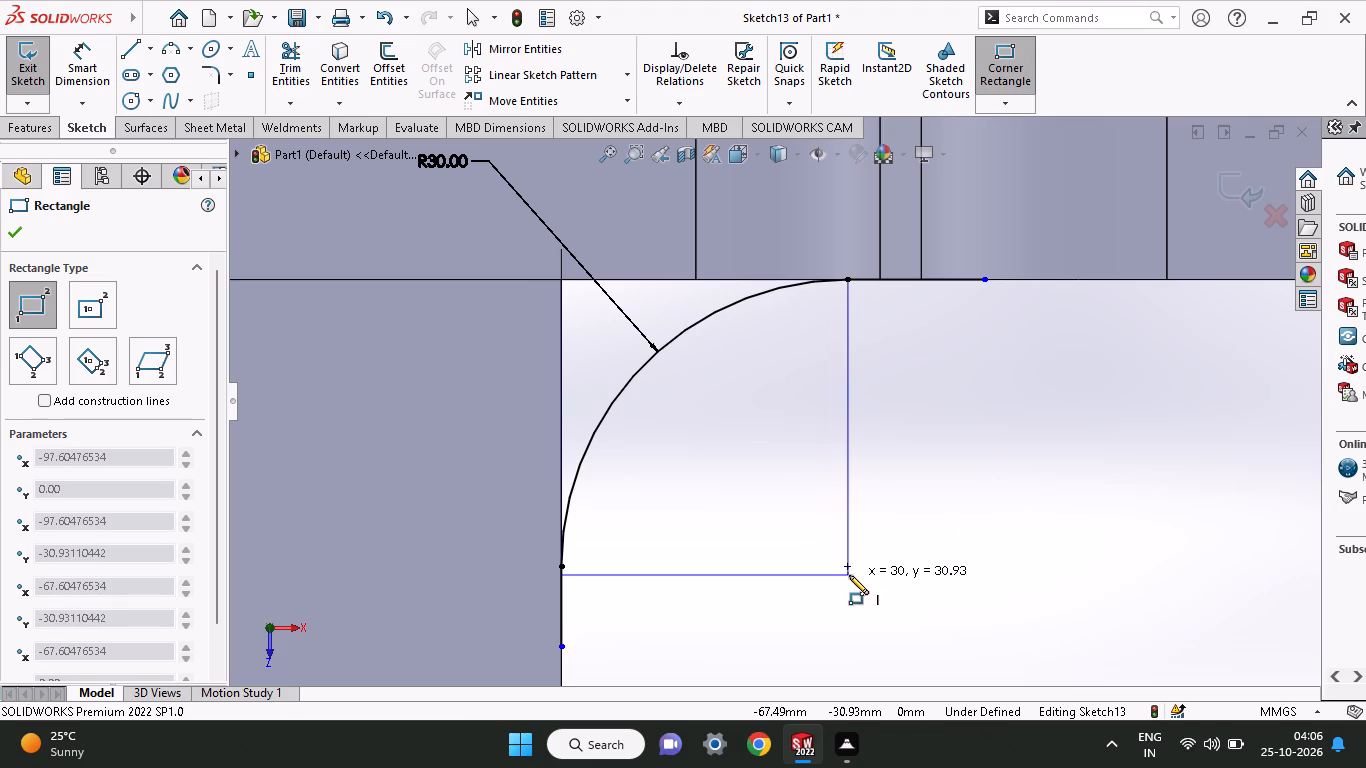
left_click(849, 566)
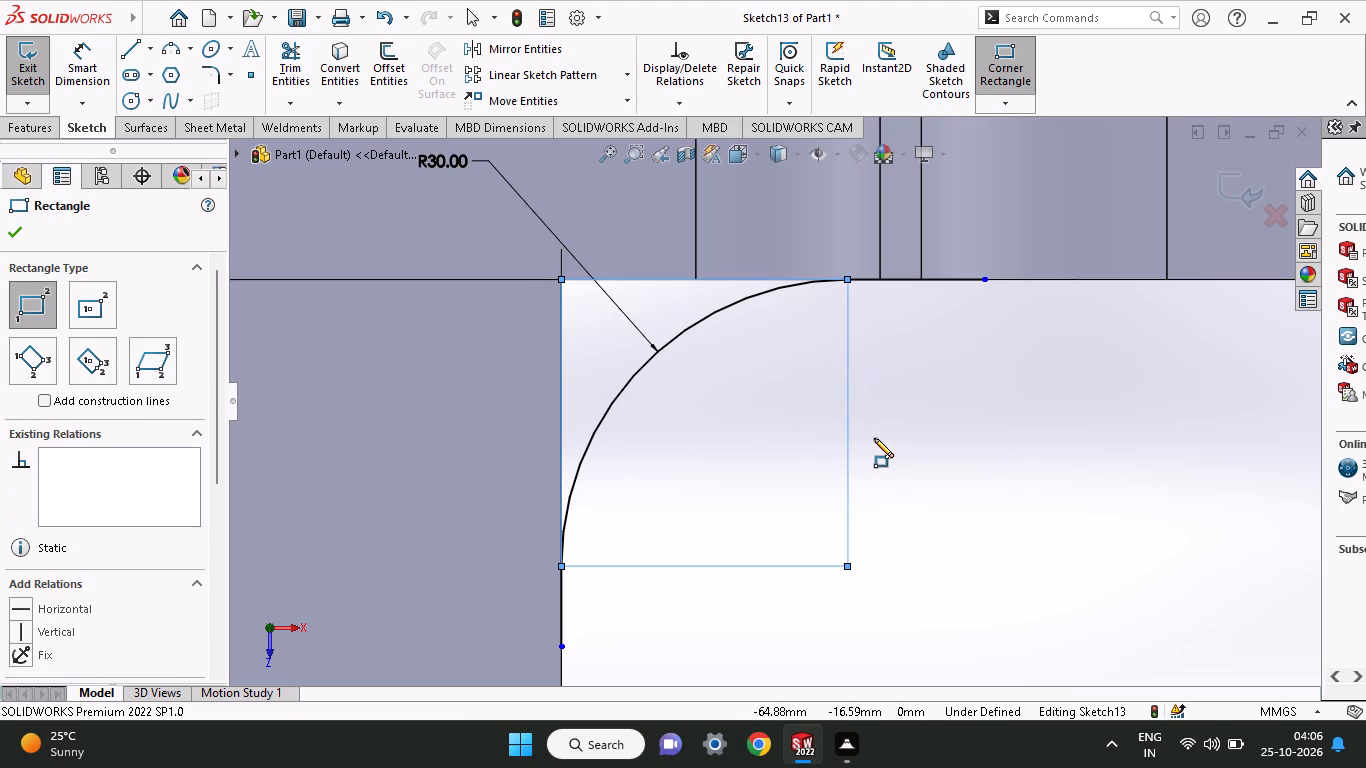
right_click(874, 438)
left_click(892, 452)
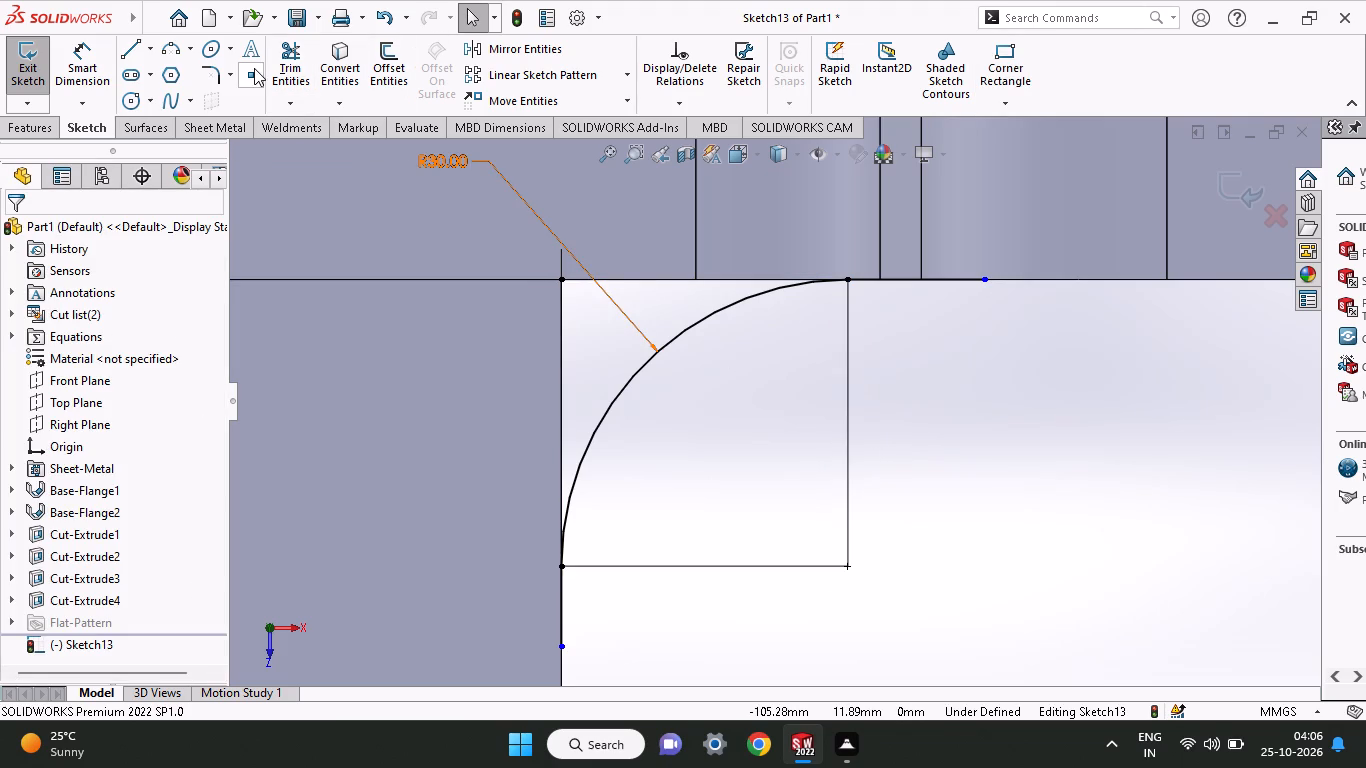
Trim the line ends beyond the arc and the rectangle's two outer sides, leaving a closed corner profile bounded by the arc.
left_click(283, 59)
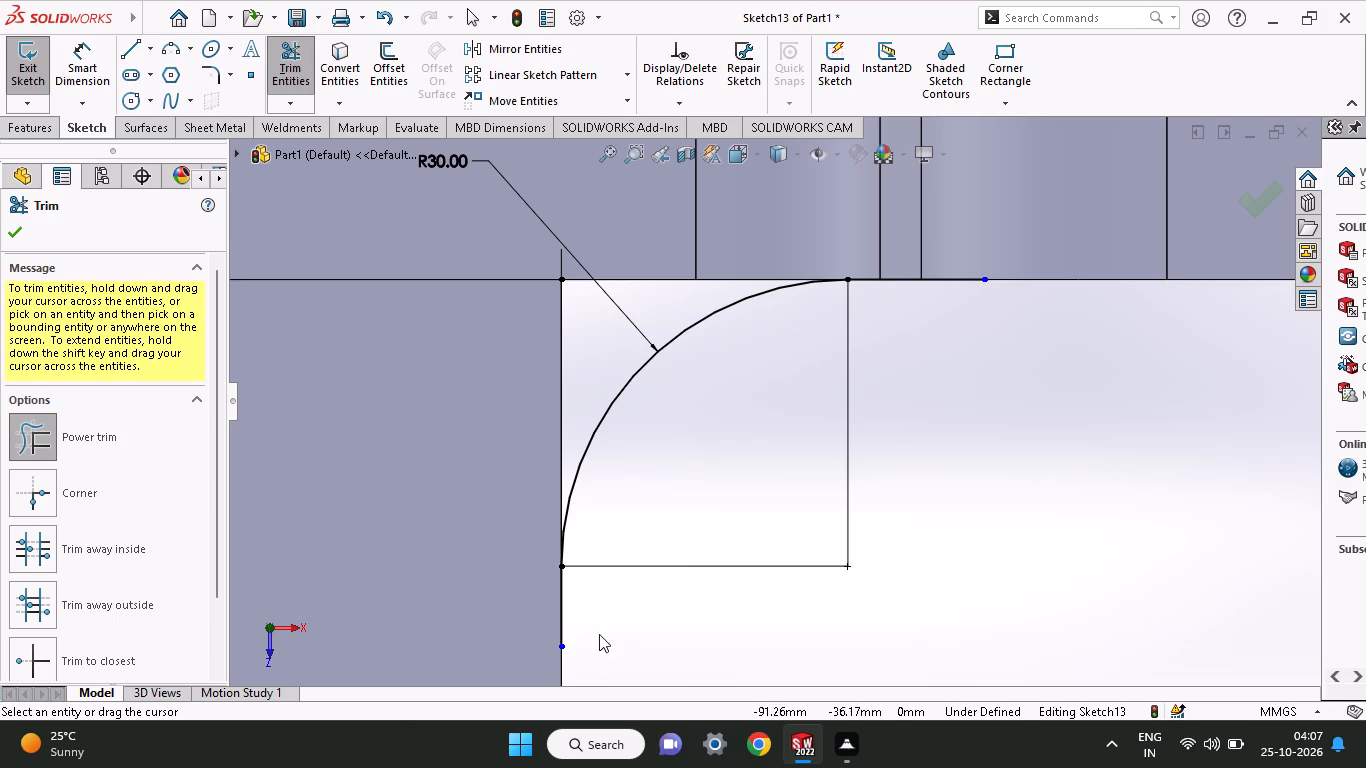
left_click_drag(595, 635, 654, 528)
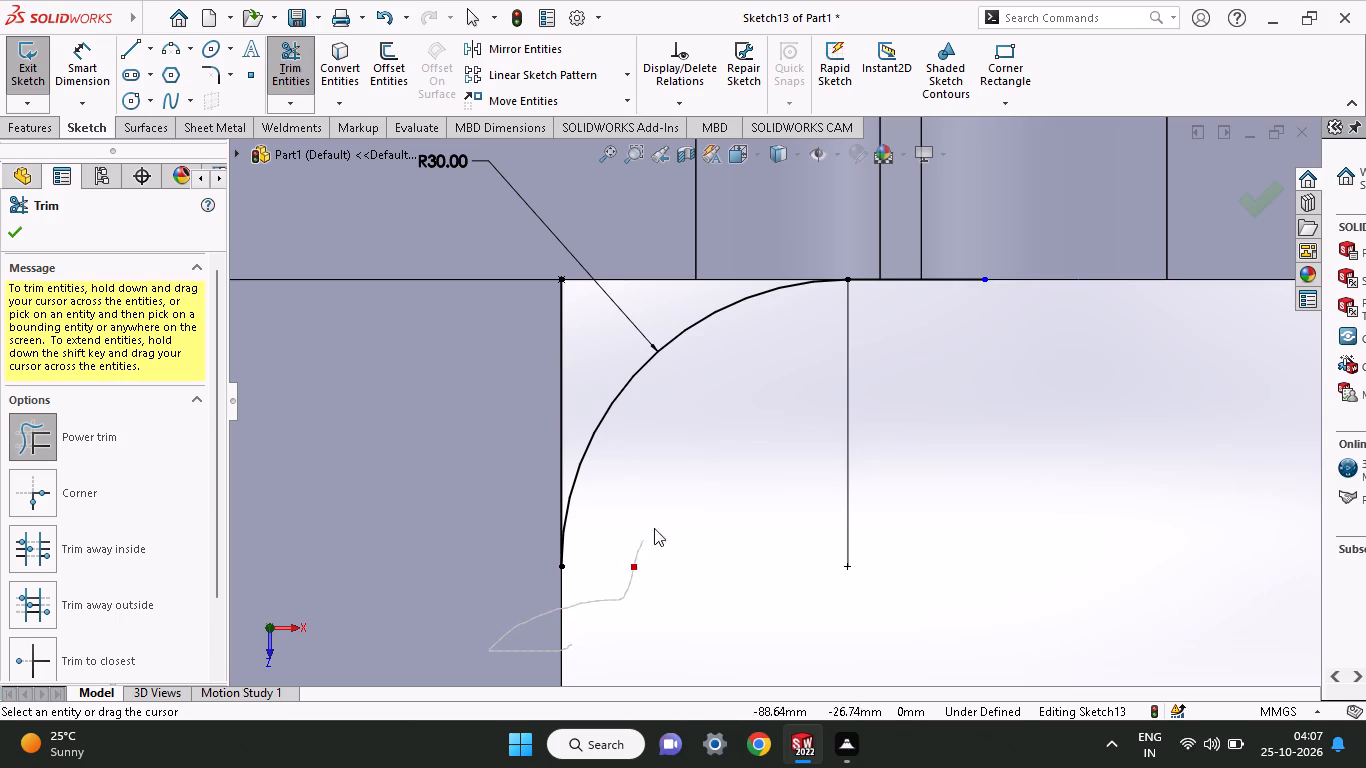
left_click_drag(654, 528, 886, 393)
left_click(920, 366)
left_click_drag(944, 299, 970, 204)
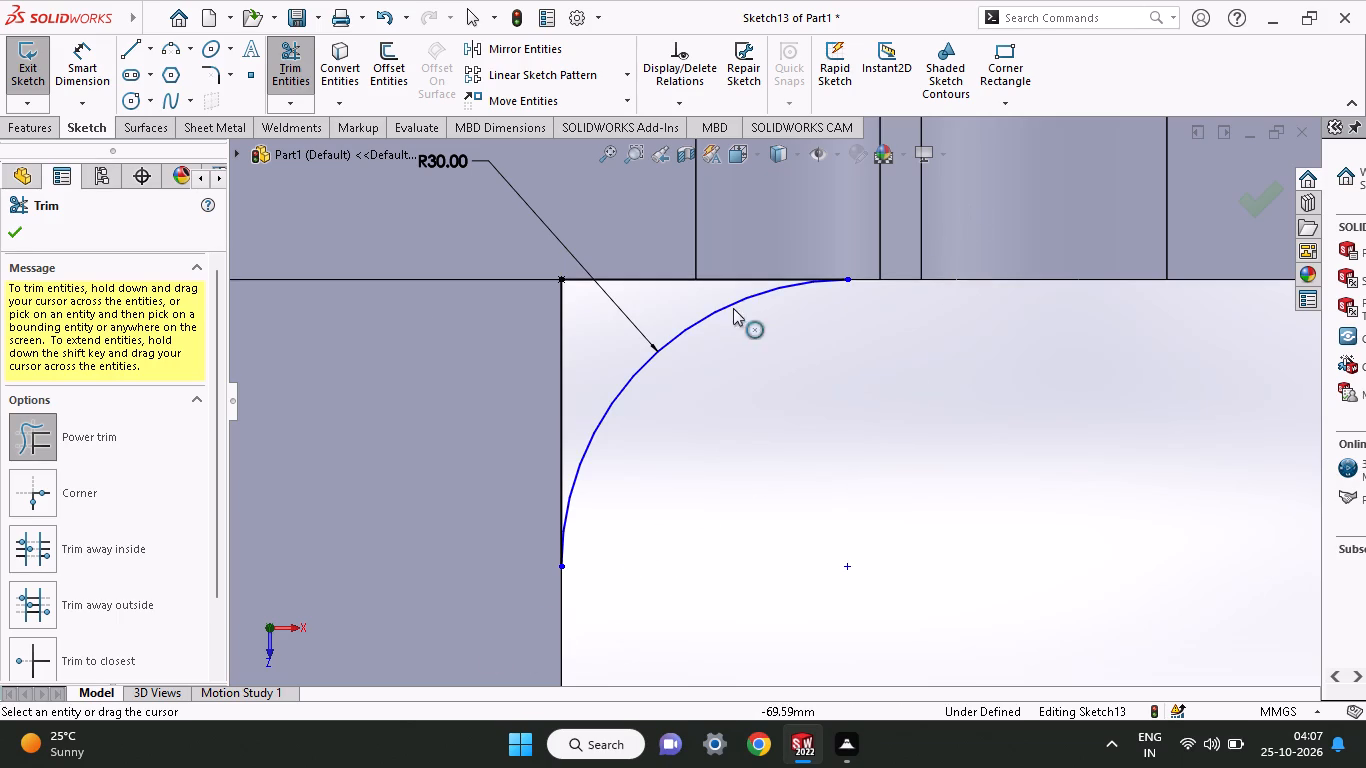
left_click(20, 228)
Examine the arc-bounded corner profile against the tab and the curved strip edge from several angles.
middle_click_drag(593, 485, 601, 334)
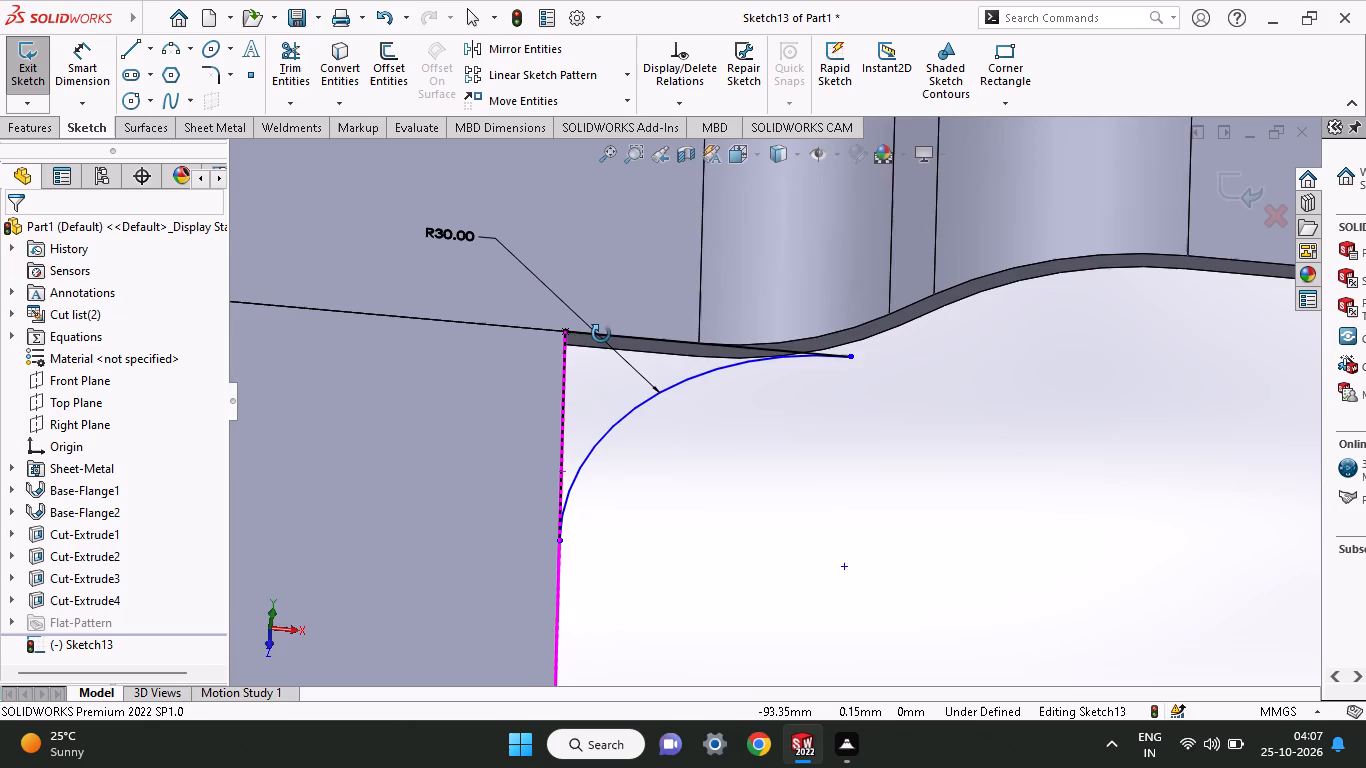
middle_click_drag(601, 334, 563, 369)
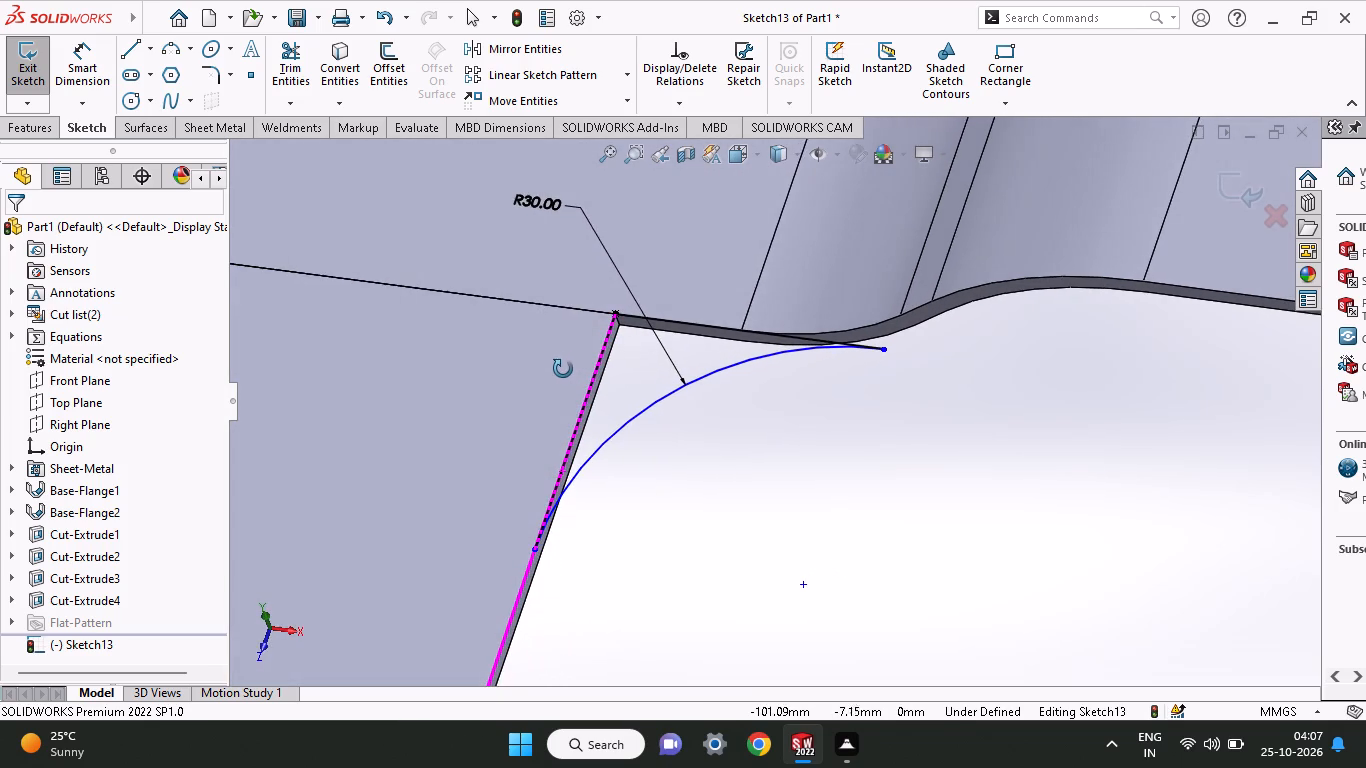
middle_click_drag(563, 369, 594, 402)
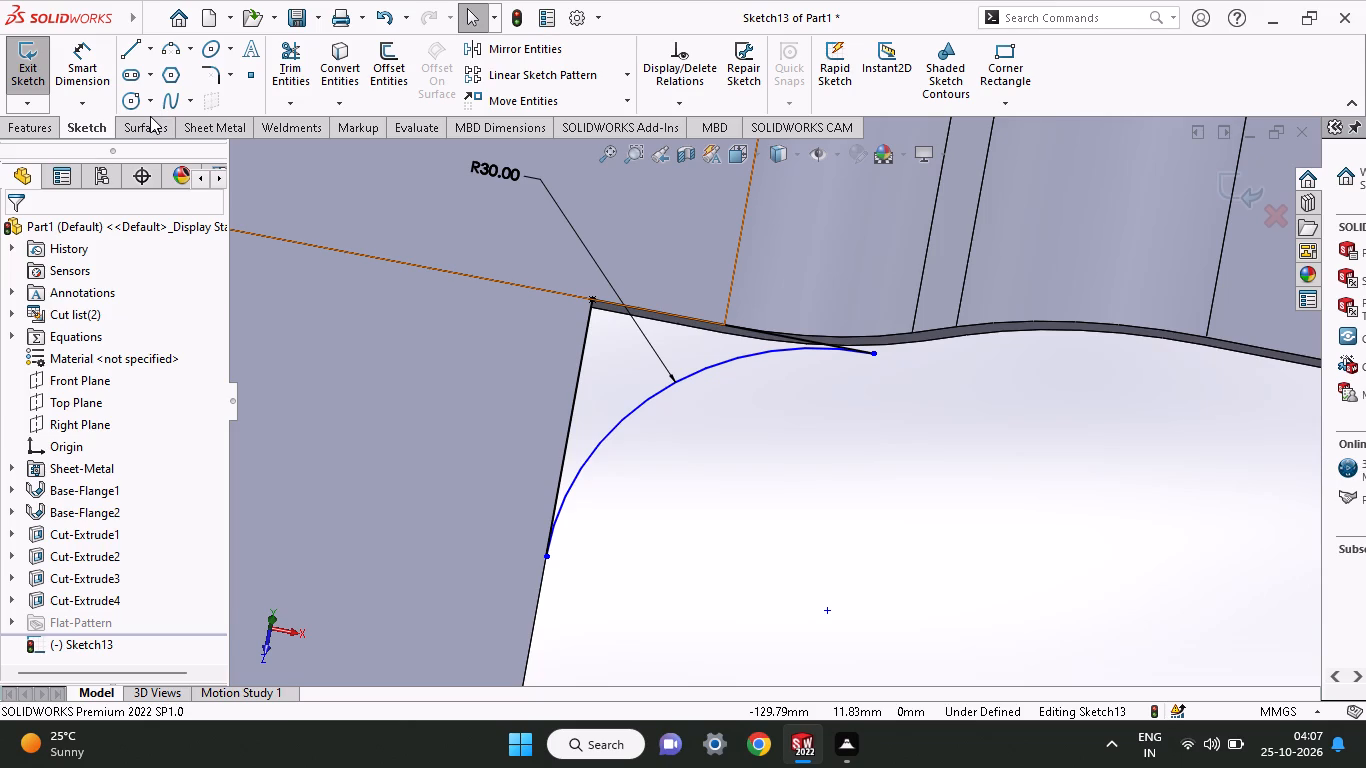
middle_click_drag(989, 506, 1013, 335)
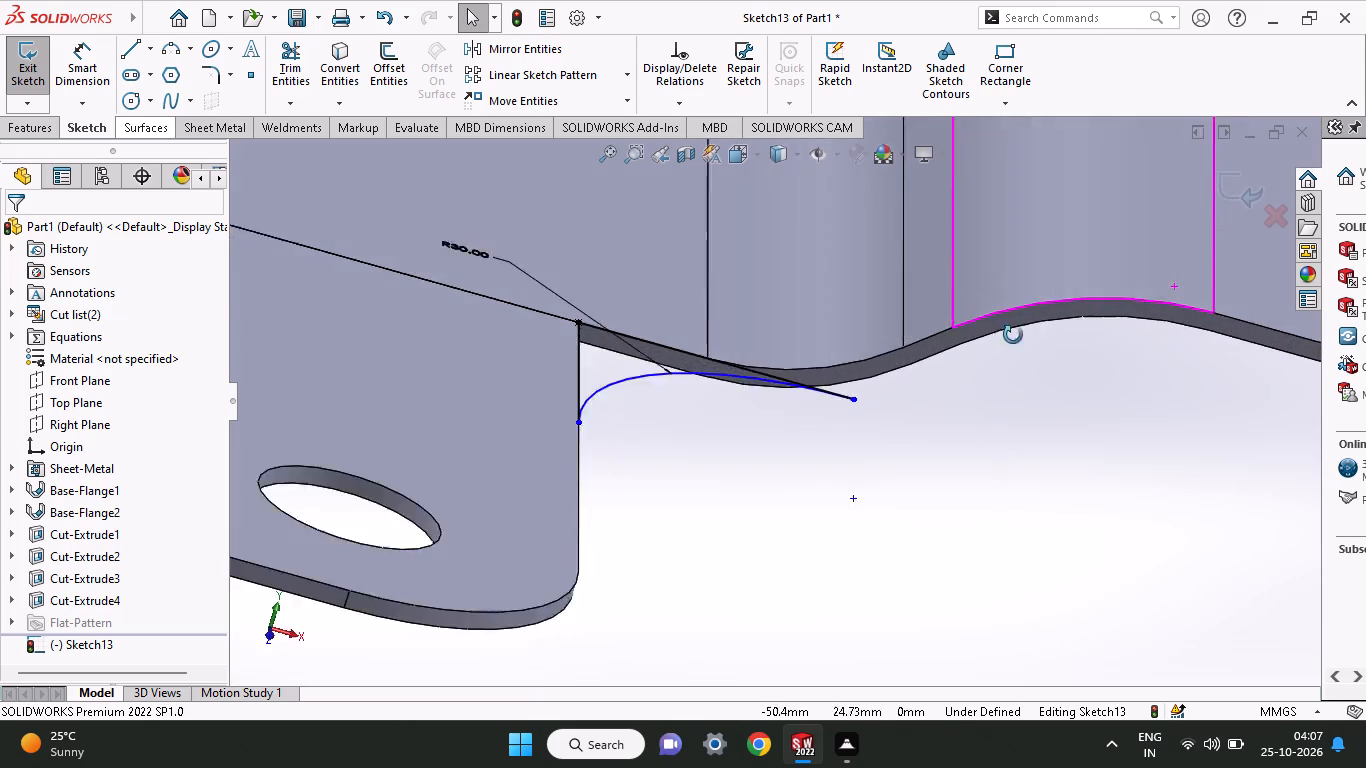
middle_click_drag(1013, 335, 1023, 316)
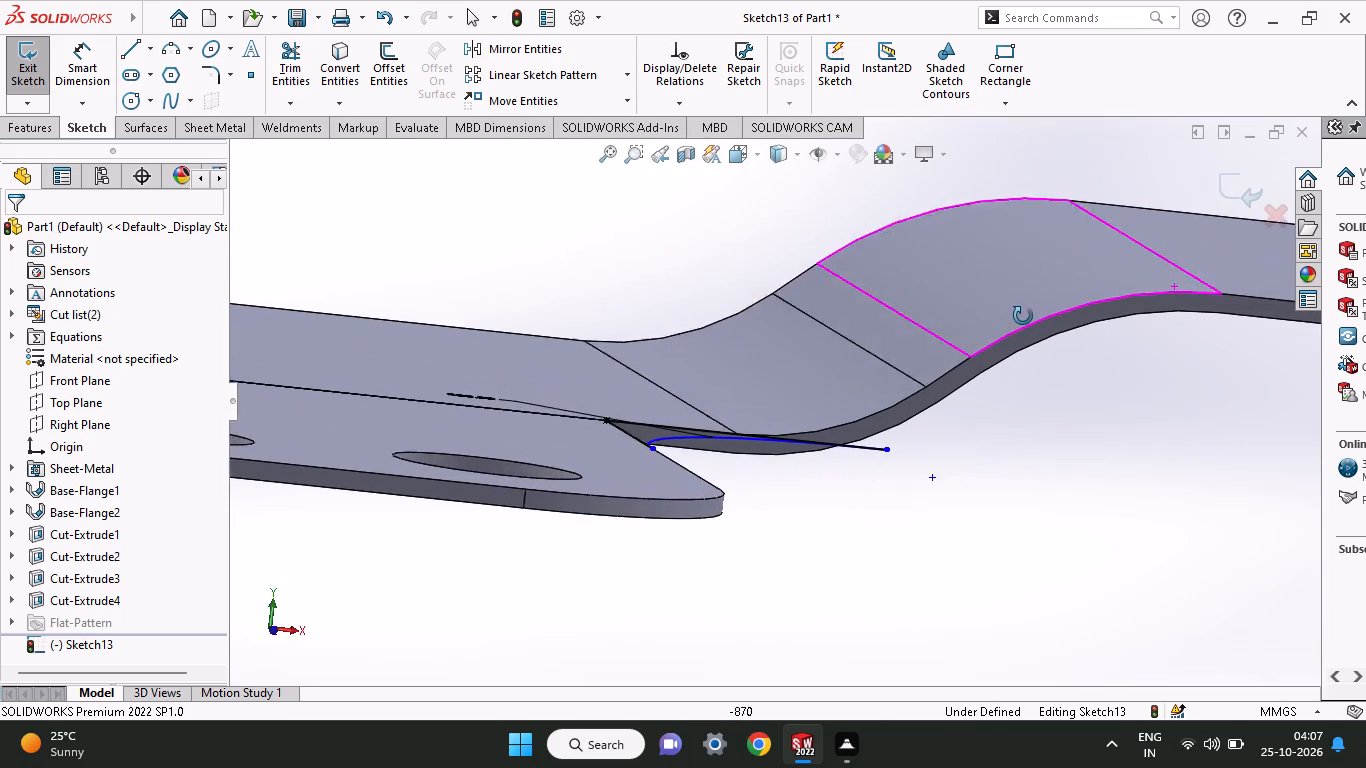
middle_click_drag(1023, 316, 932, 408)
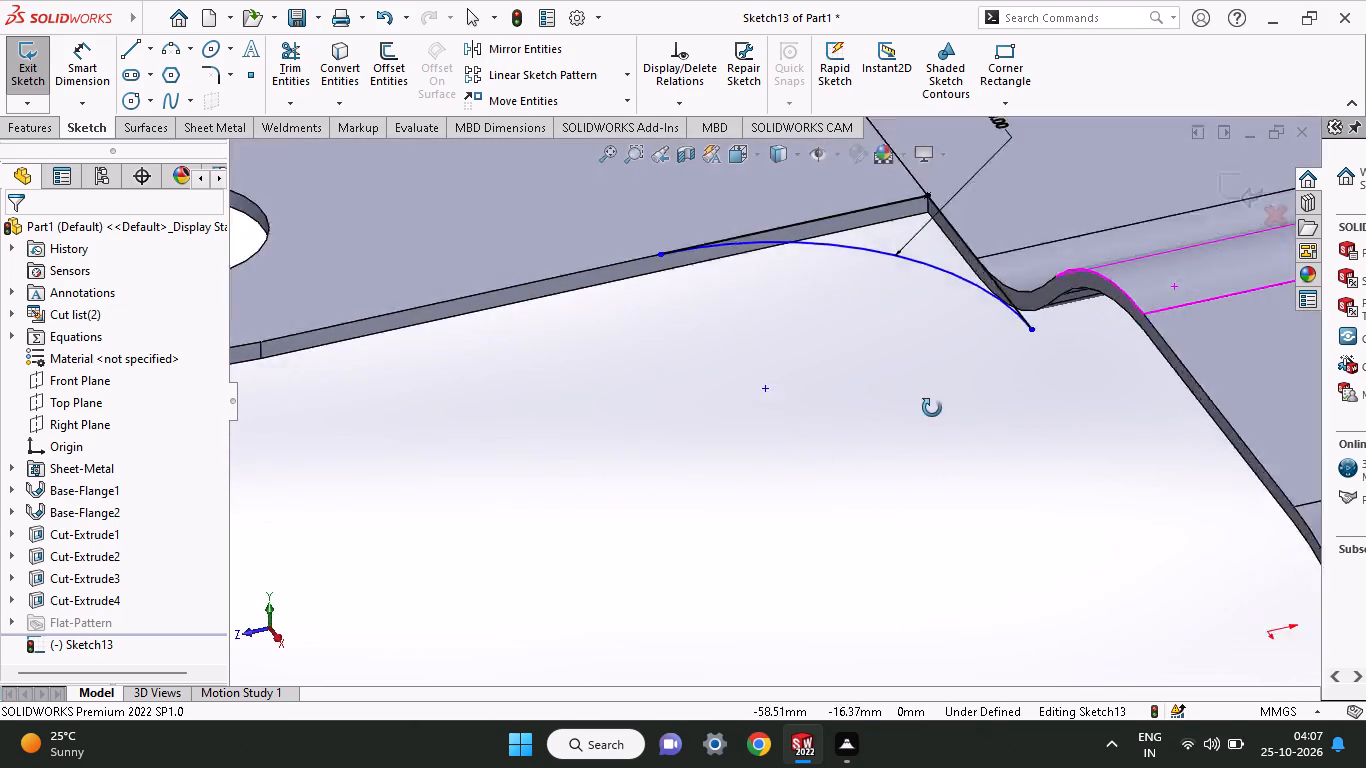
middle_click_drag(932, 408, 987, 492)
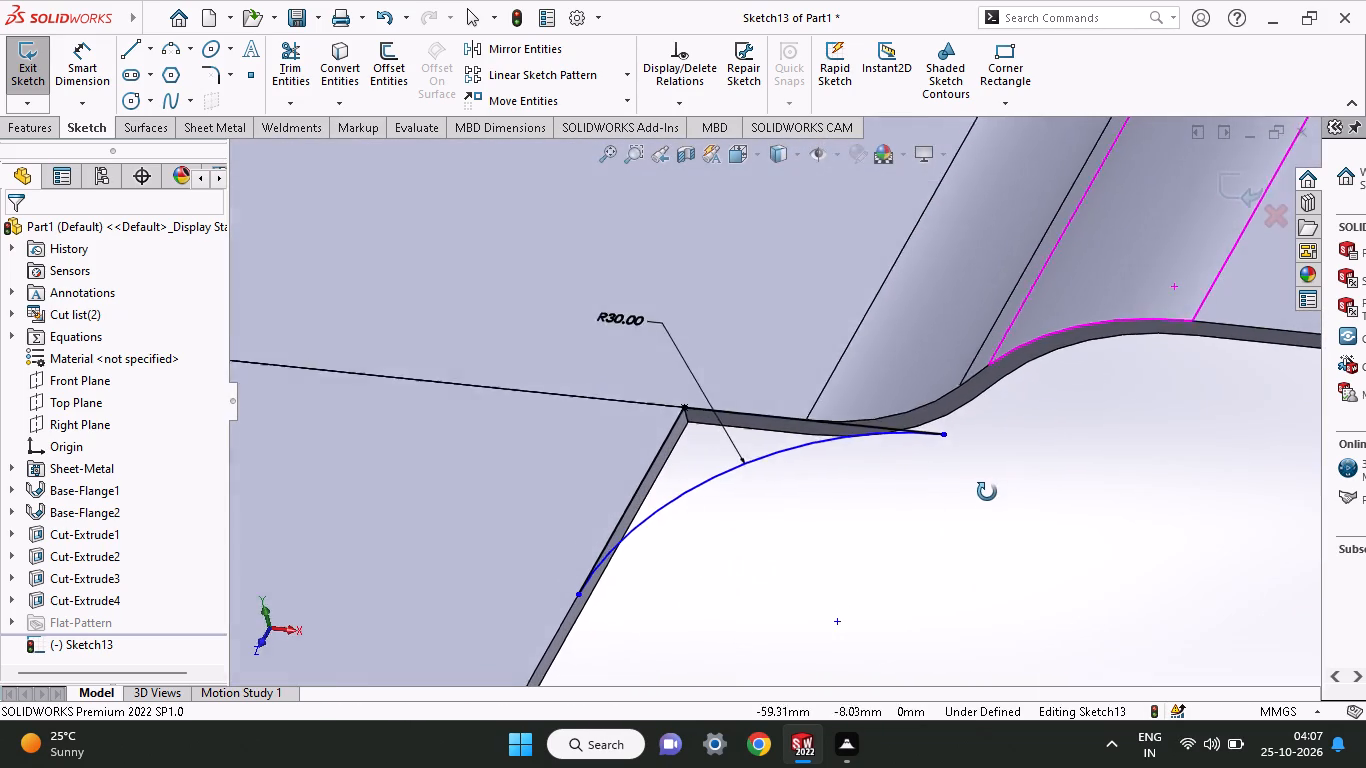
middle_click_drag(987, 492, 980, 529)
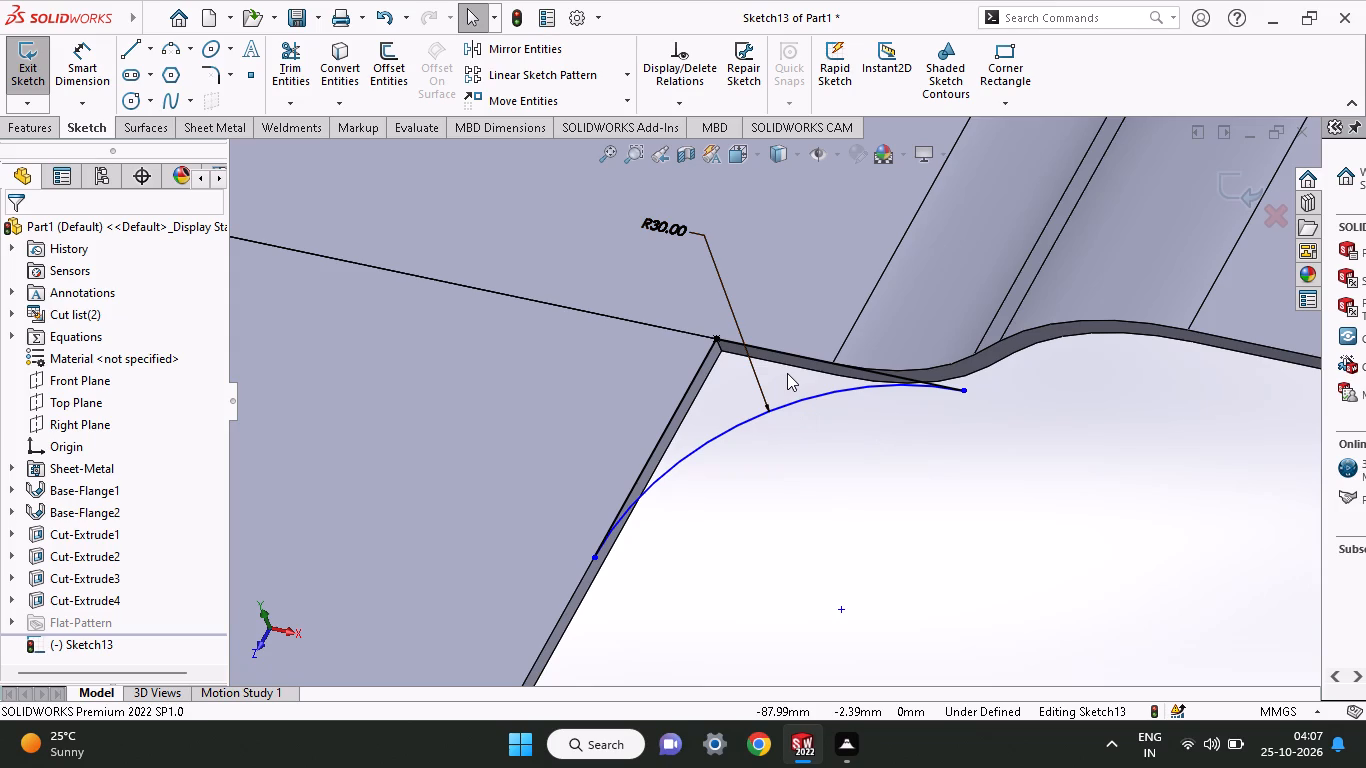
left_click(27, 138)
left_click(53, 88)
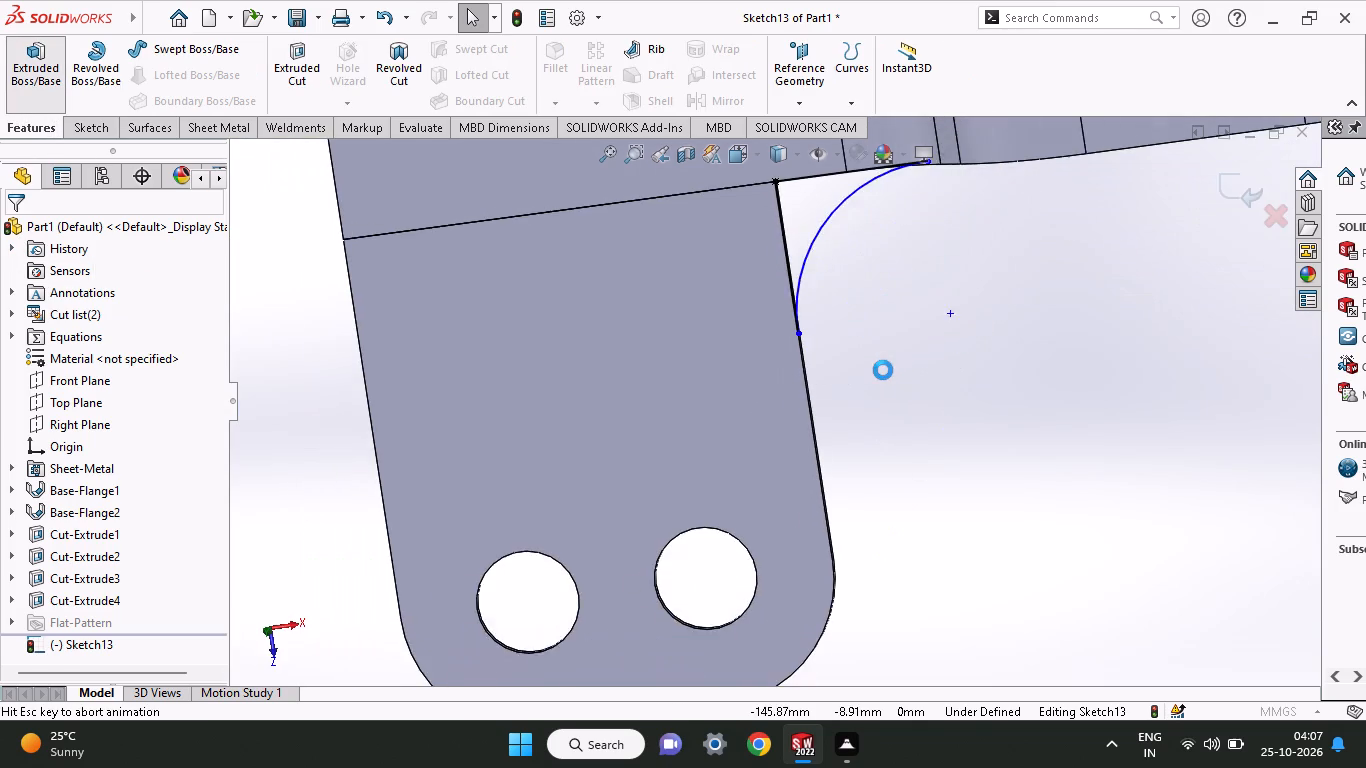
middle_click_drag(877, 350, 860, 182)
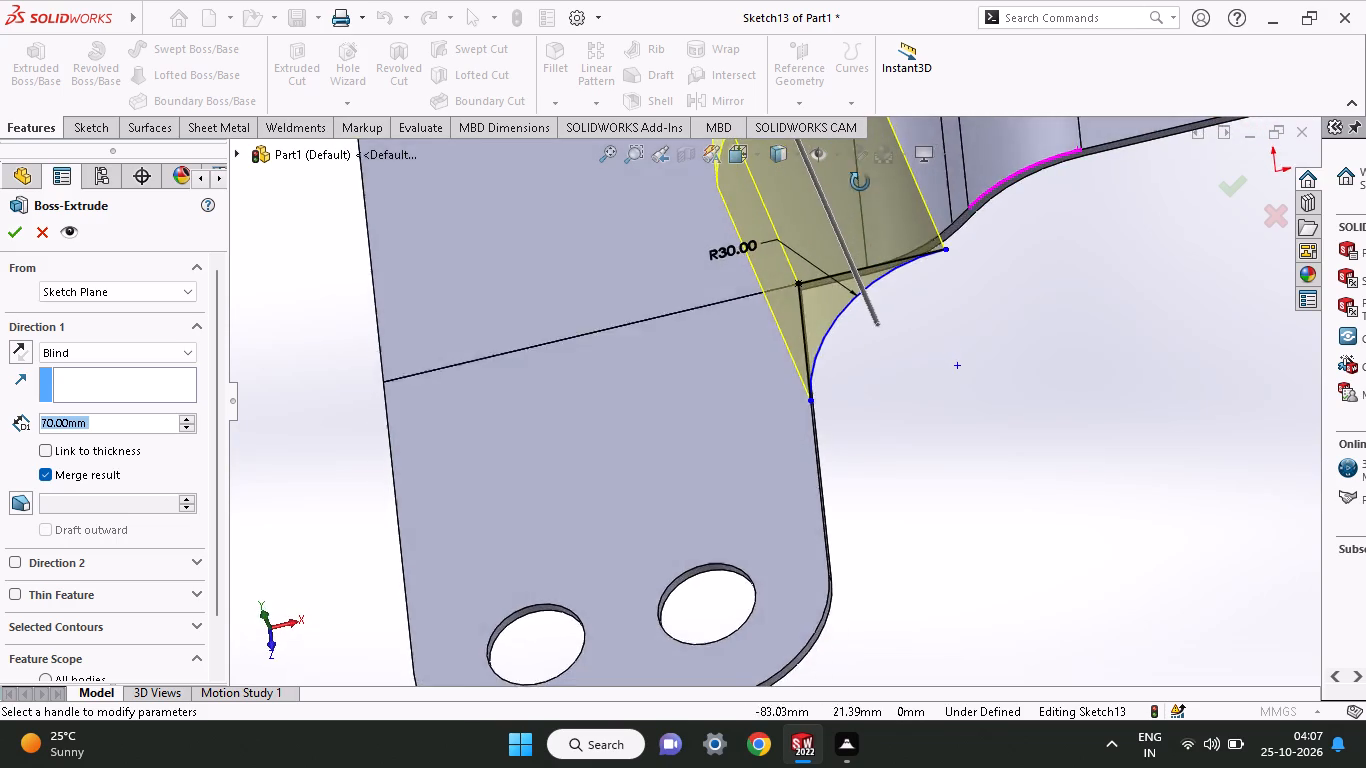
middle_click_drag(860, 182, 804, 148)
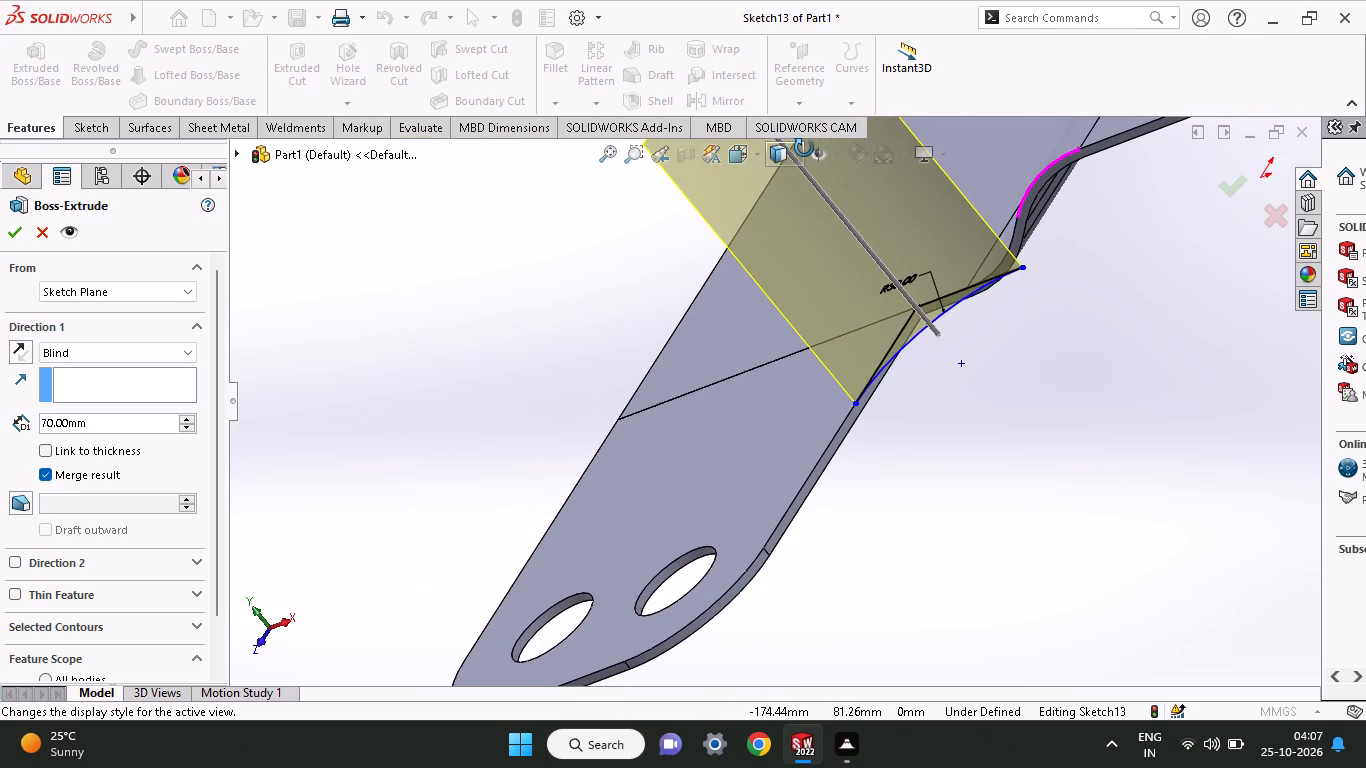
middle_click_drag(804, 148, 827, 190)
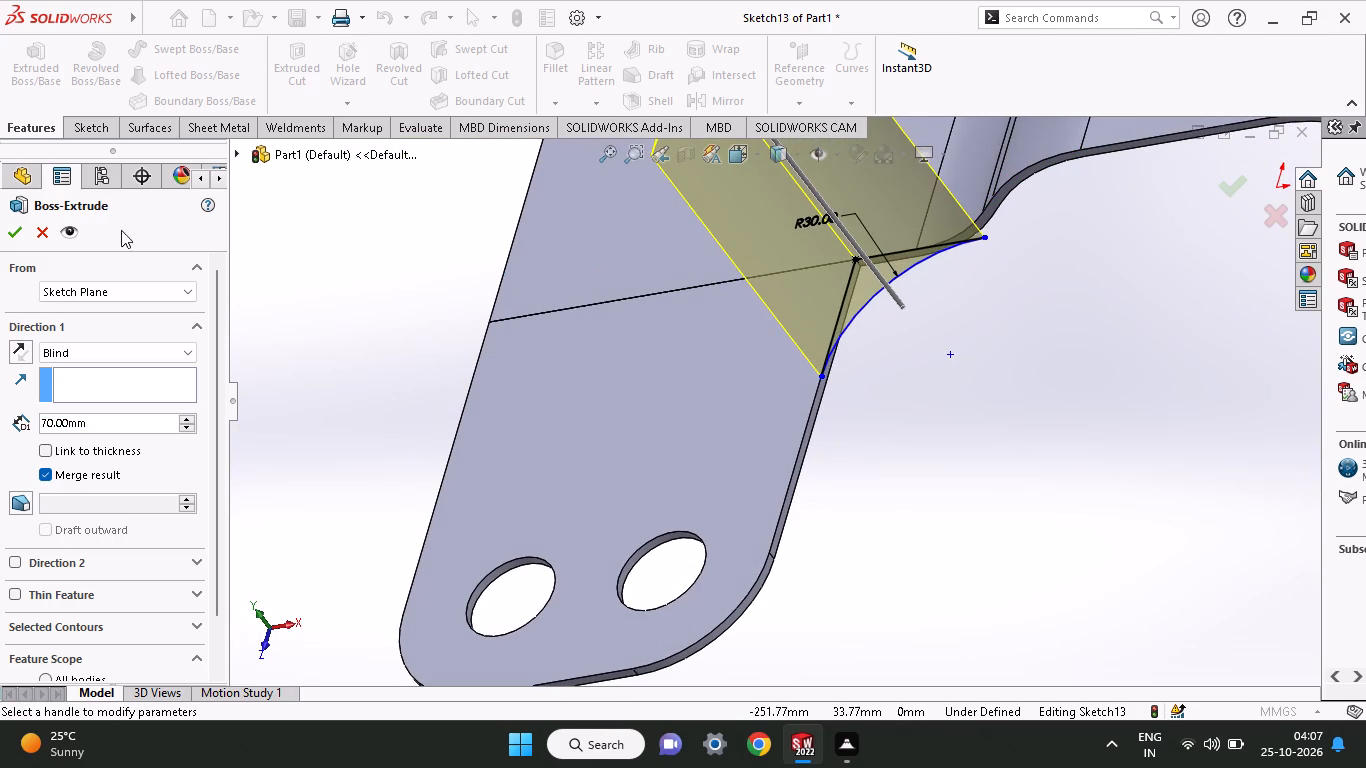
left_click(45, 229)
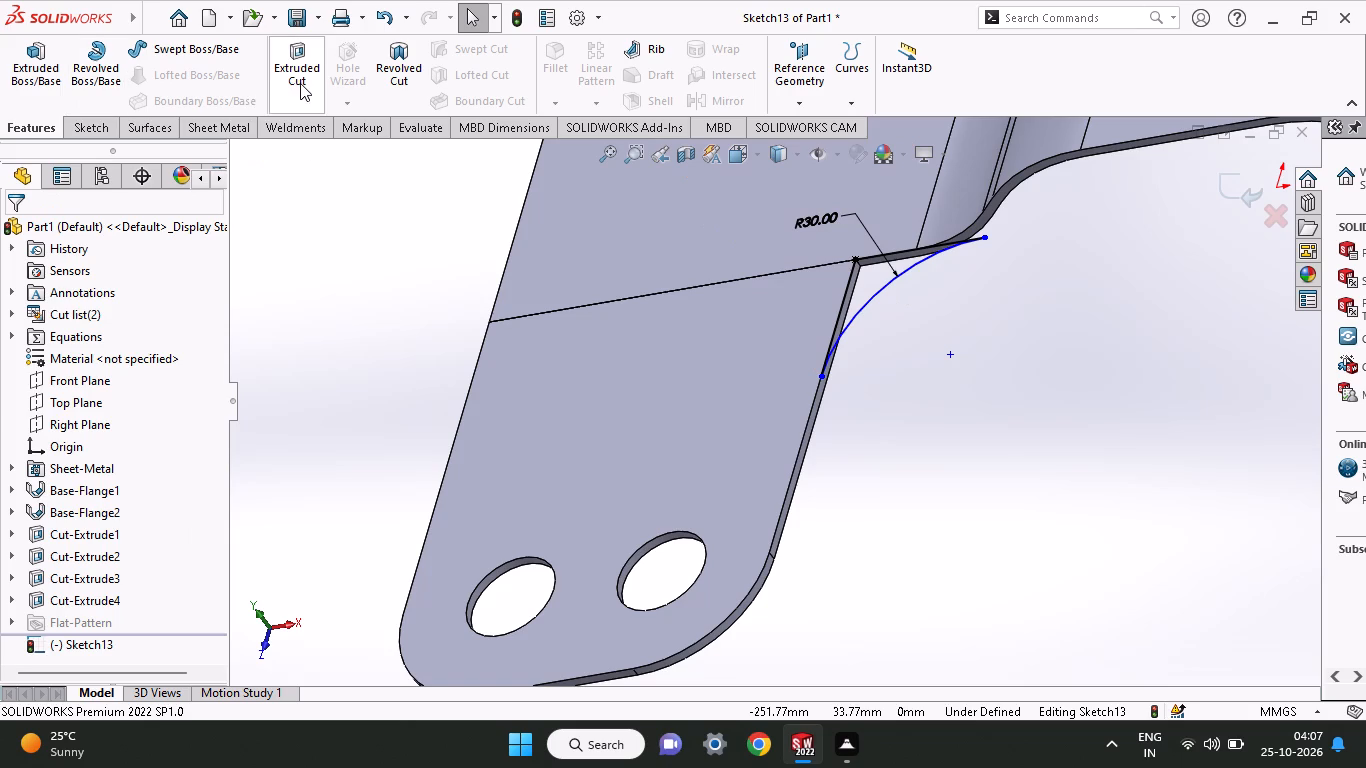
Create a 2 mm sheet metal tab from the arc-bounded corner profile, merged with the existing body.
left_click(214, 124)
left_click(37, 77)
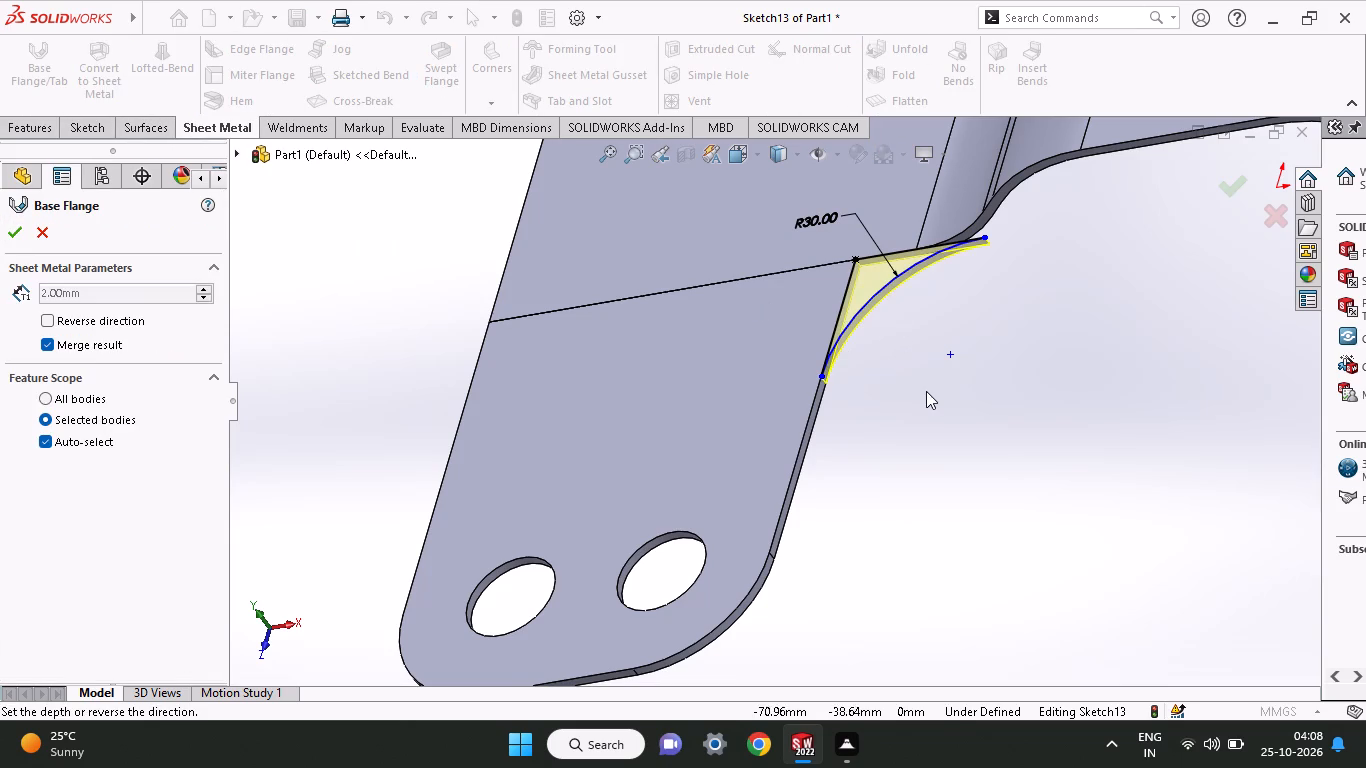
middle_click_drag(926, 391, 893, 305)
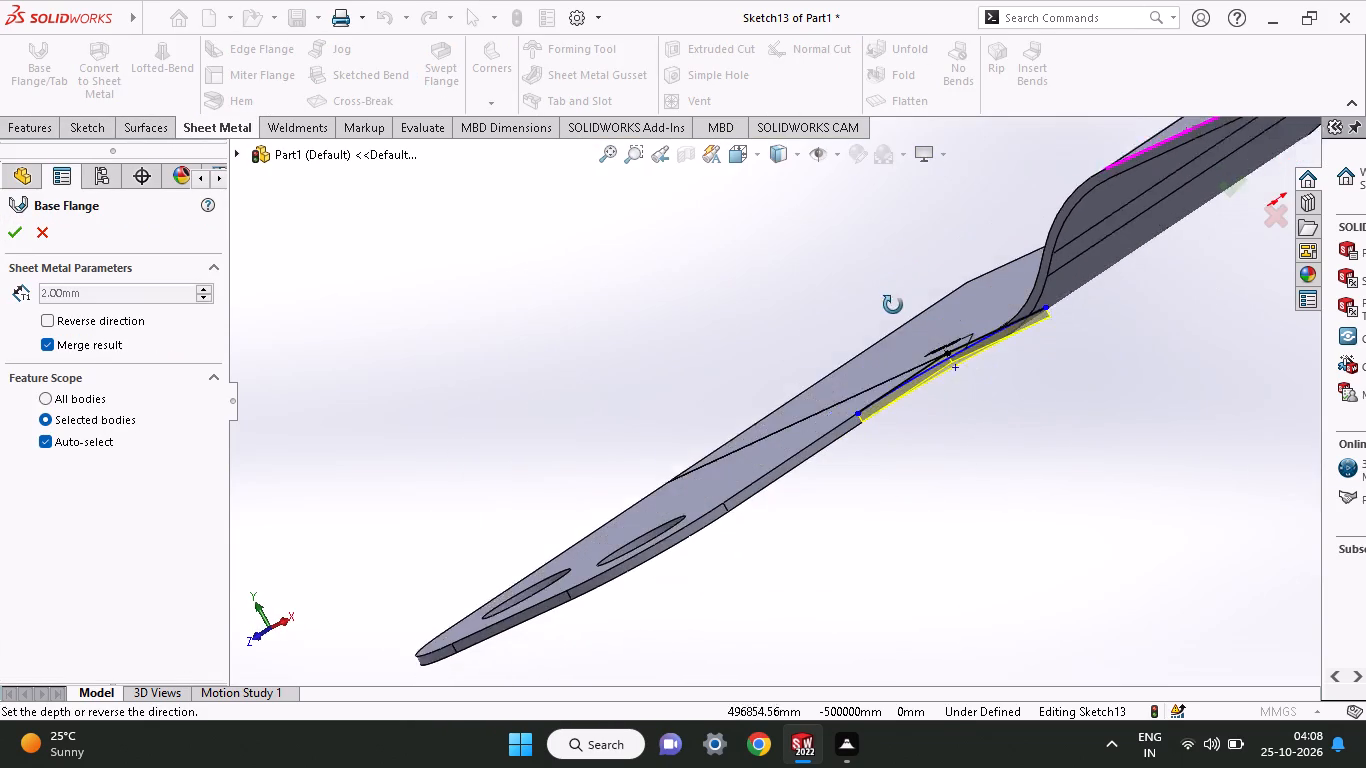
middle_click_drag(893, 305, 894, 312)
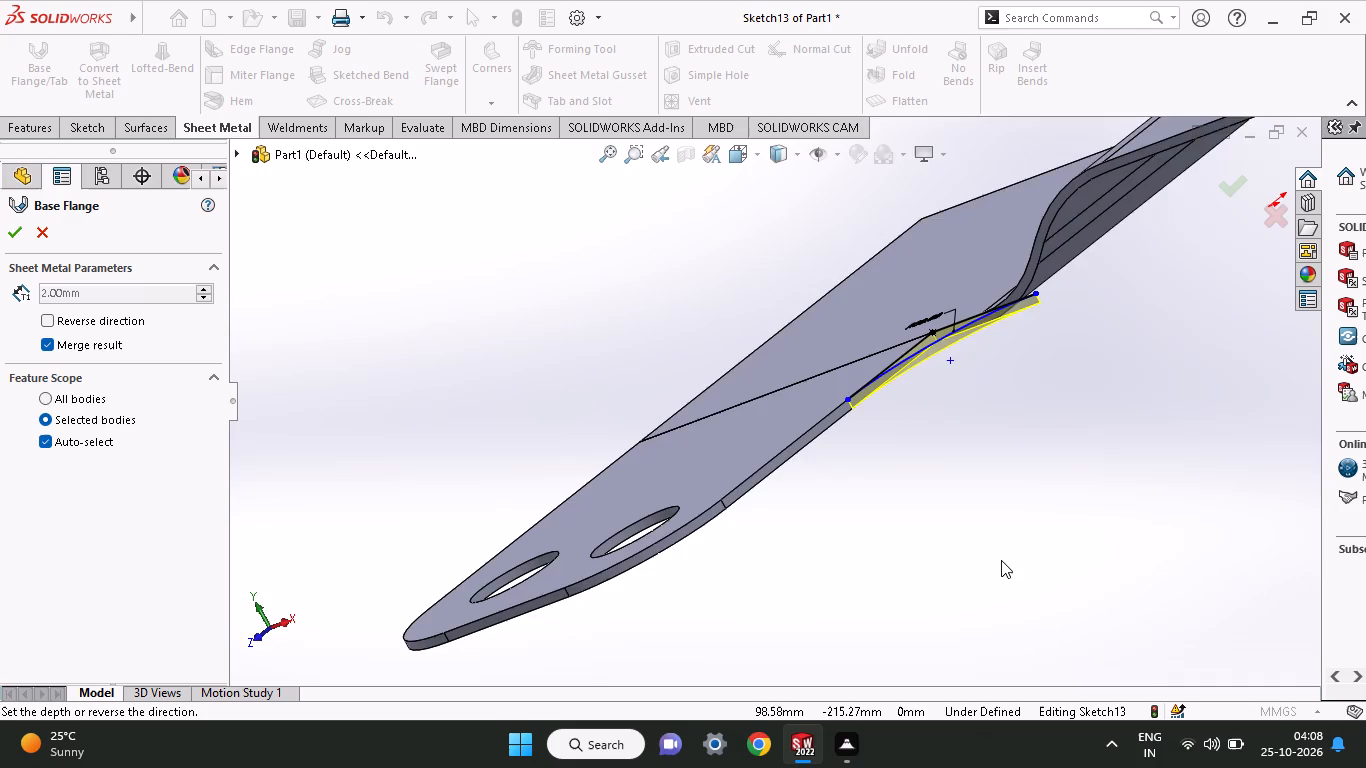
scroll(1001, 560, "down", 2, "ctrl")
scroll(966, 305, "down", 1, "ctrl")
scroll(966, 305, "up", 4, "ctrl")
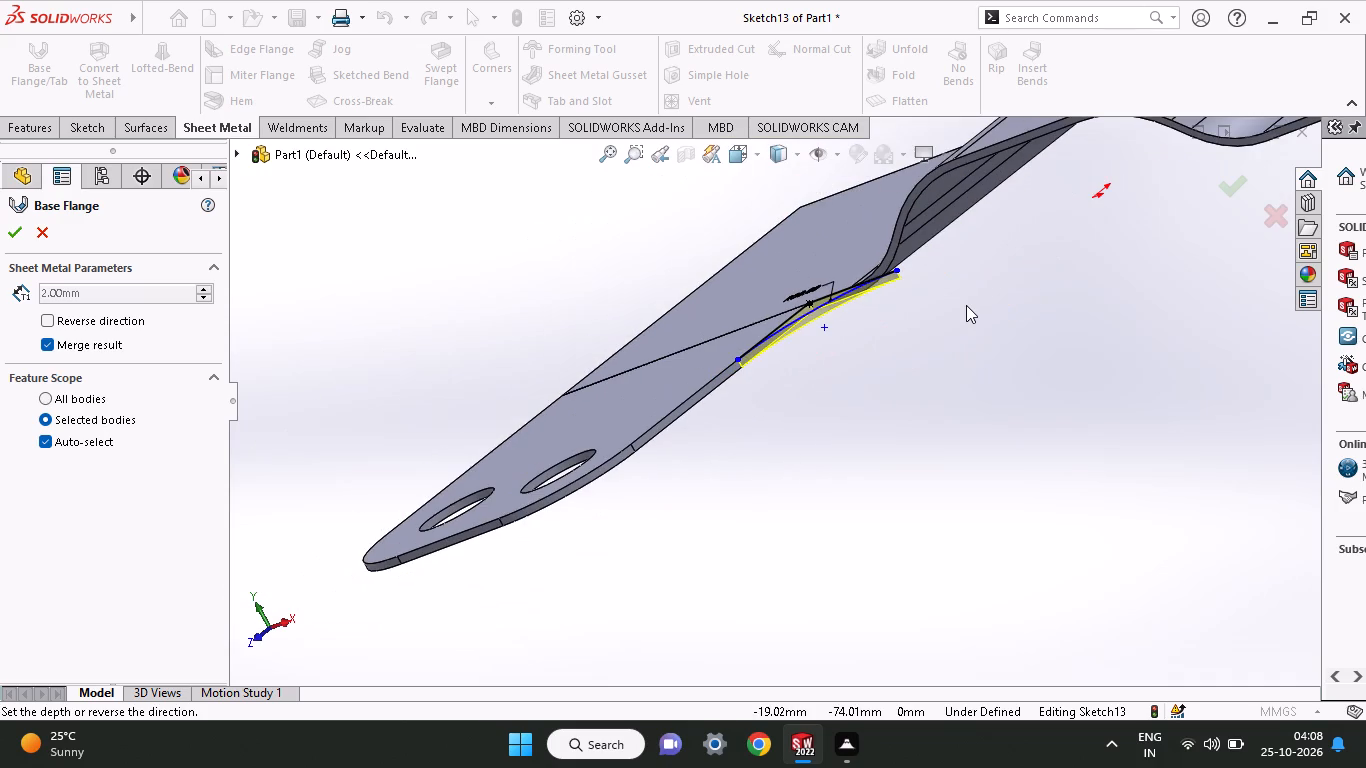
scroll(925, 219, "down", 4, "ctrl")
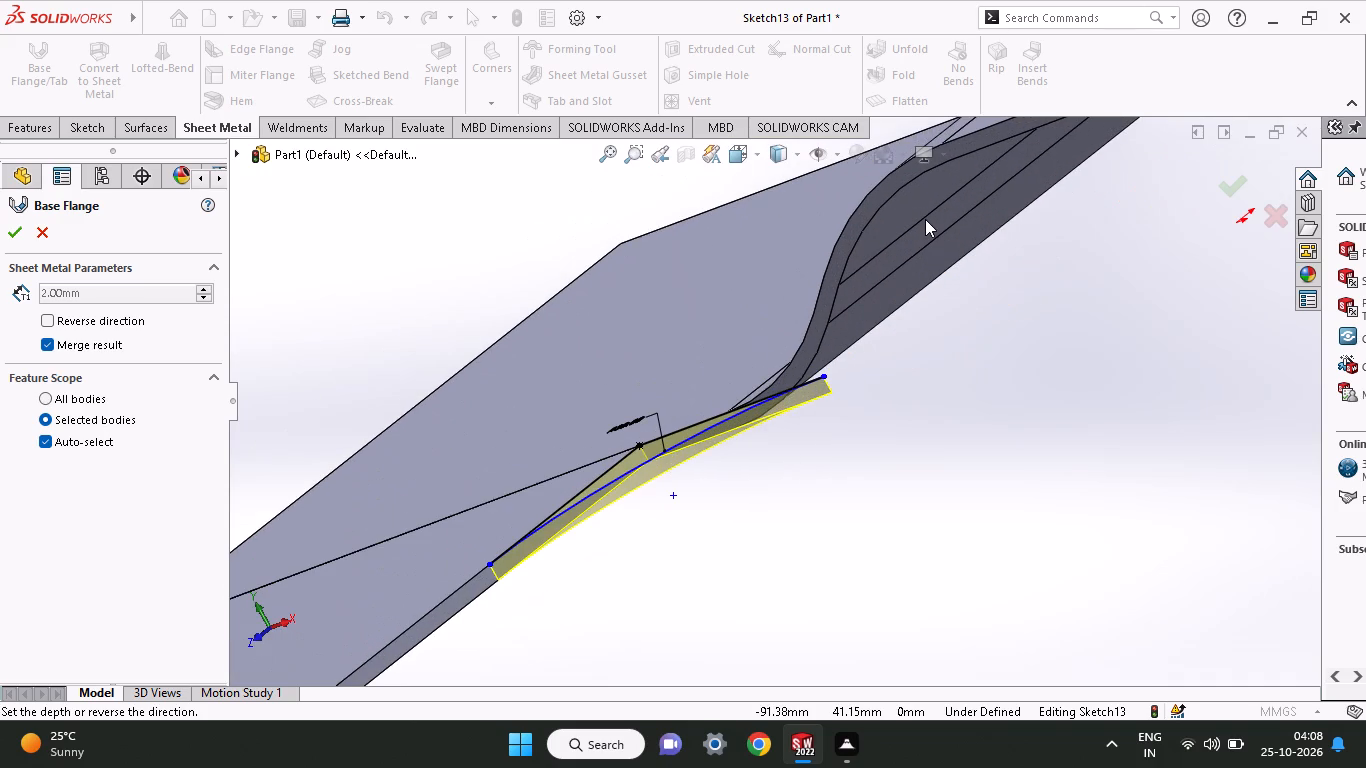
left_click(19, 240)
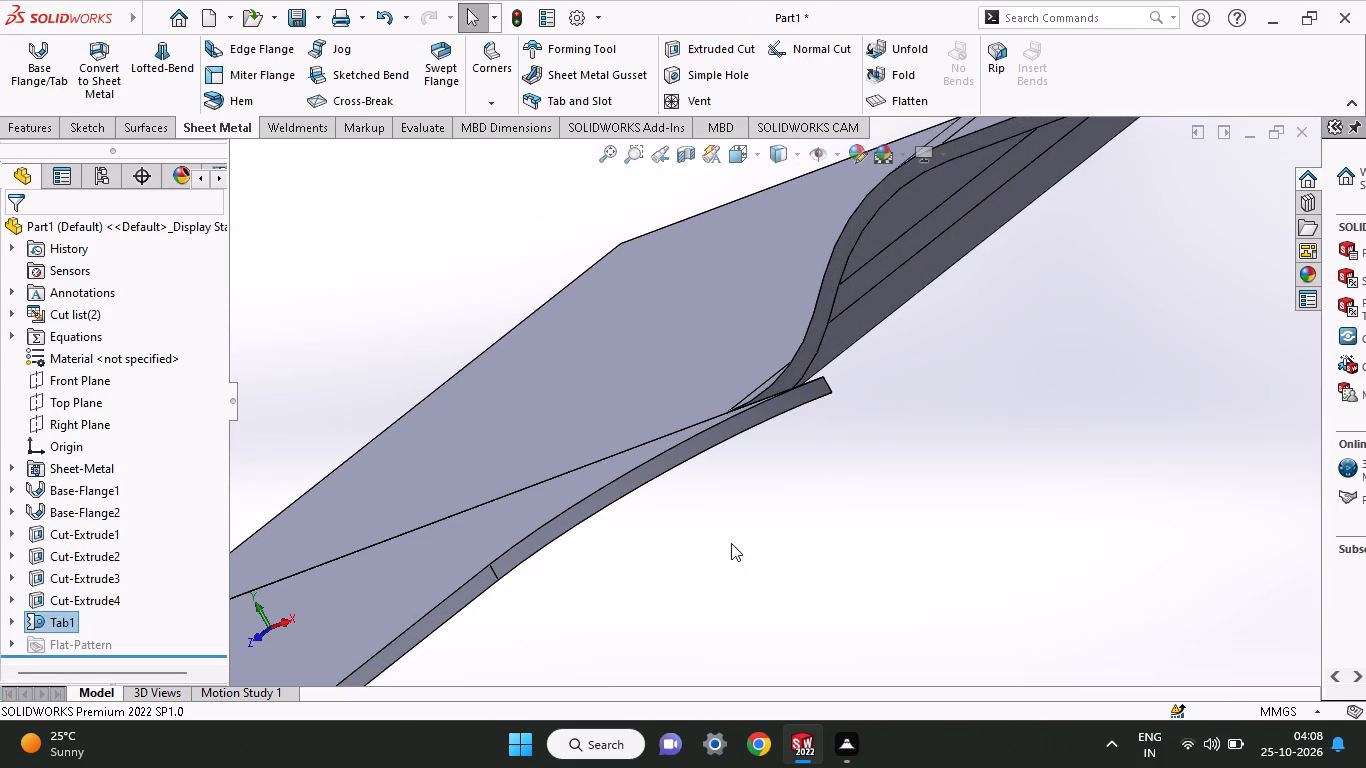
Start a sketch on the new tab's thickness face under the curved strip and convert its outline and the strip's lower bend edge.
middle_click_drag(791, 512, 706, 542)
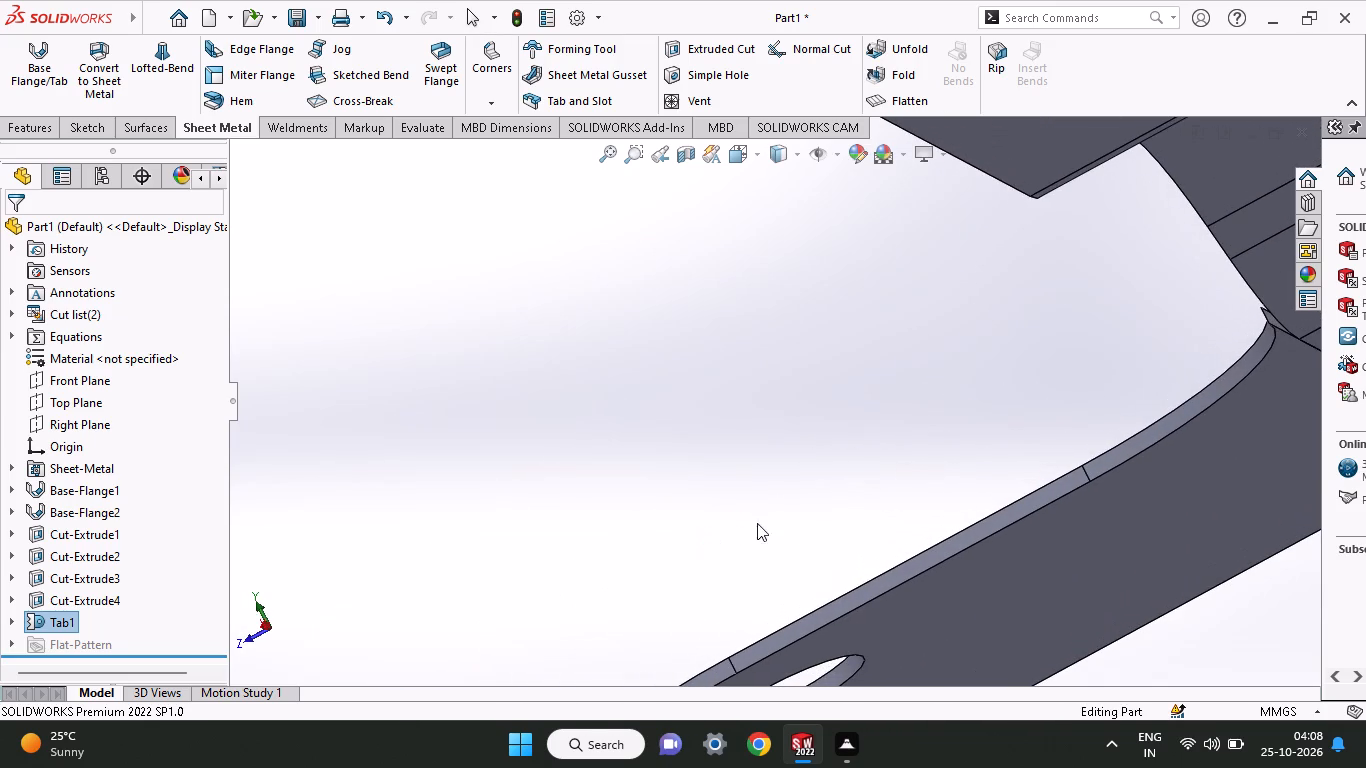
middle_click_drag(1238, 341, 1124, 431)
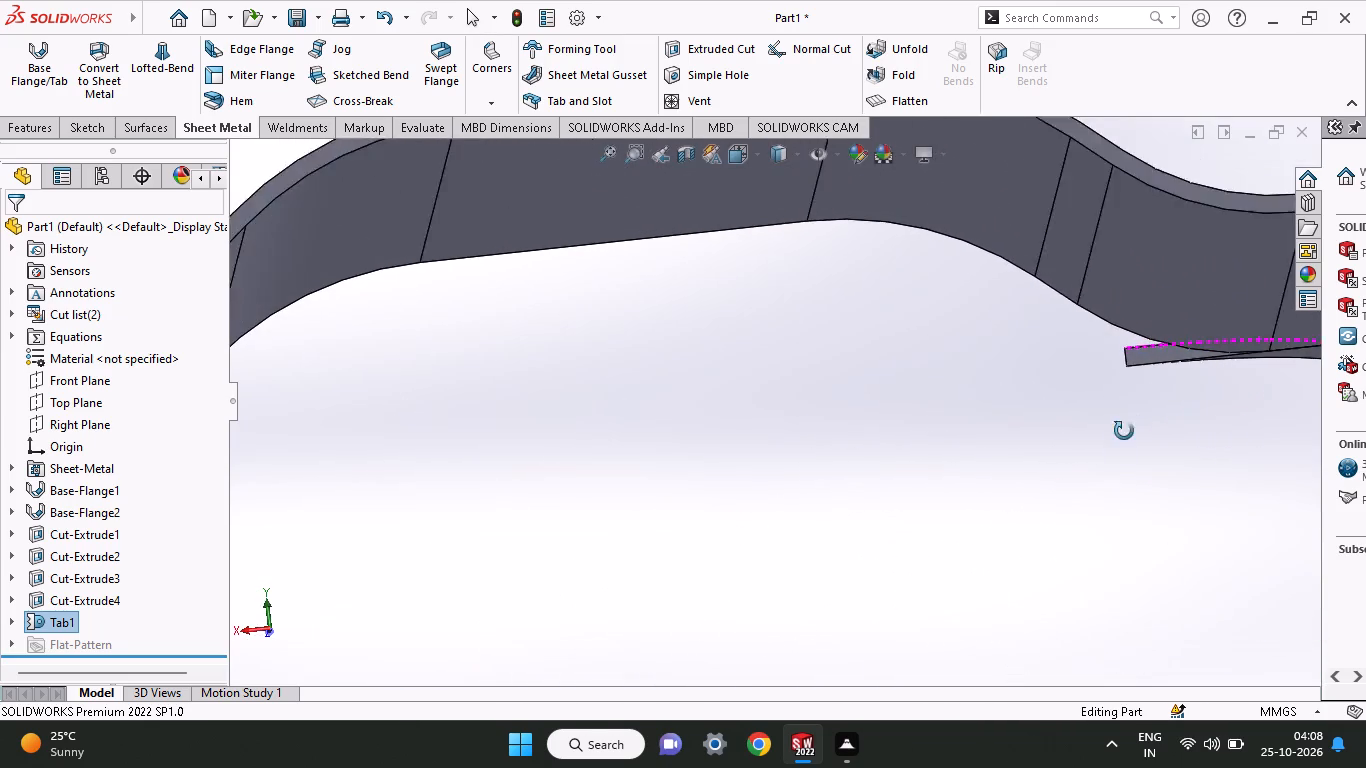
middle_click_drag(1124, 431, 1113, 454)
left_click(1158, 359)
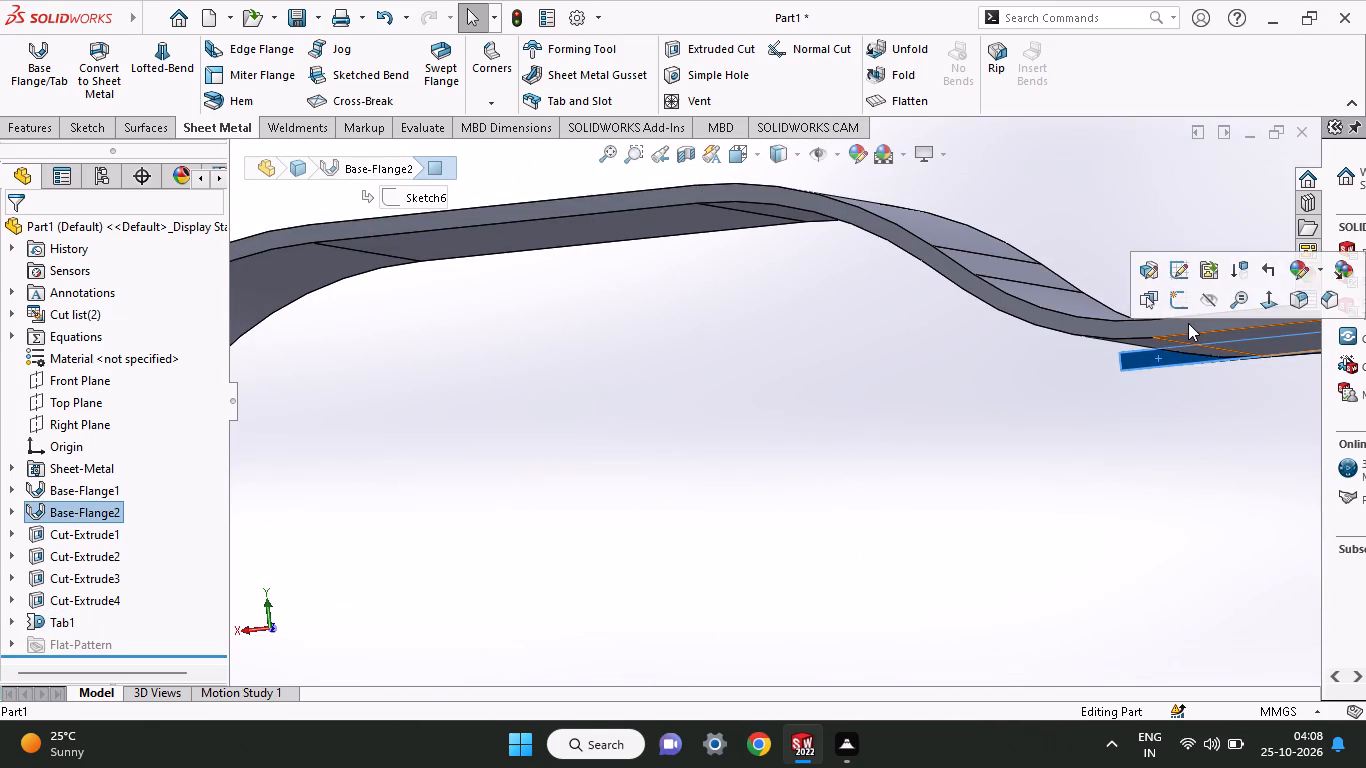
left_click(1186, 307)
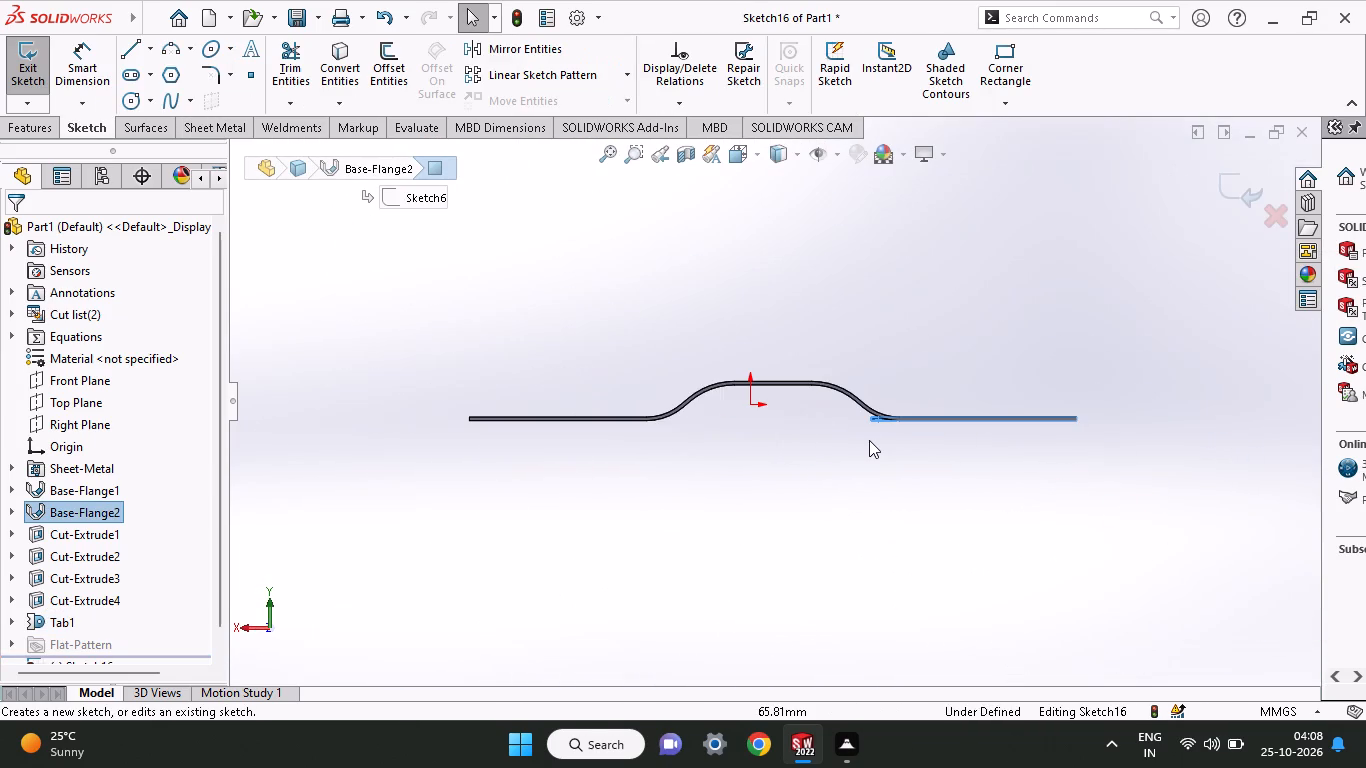
scroll(869, 440, "down", 8, "ctrl")
scroll(873, 422, "up", 1)
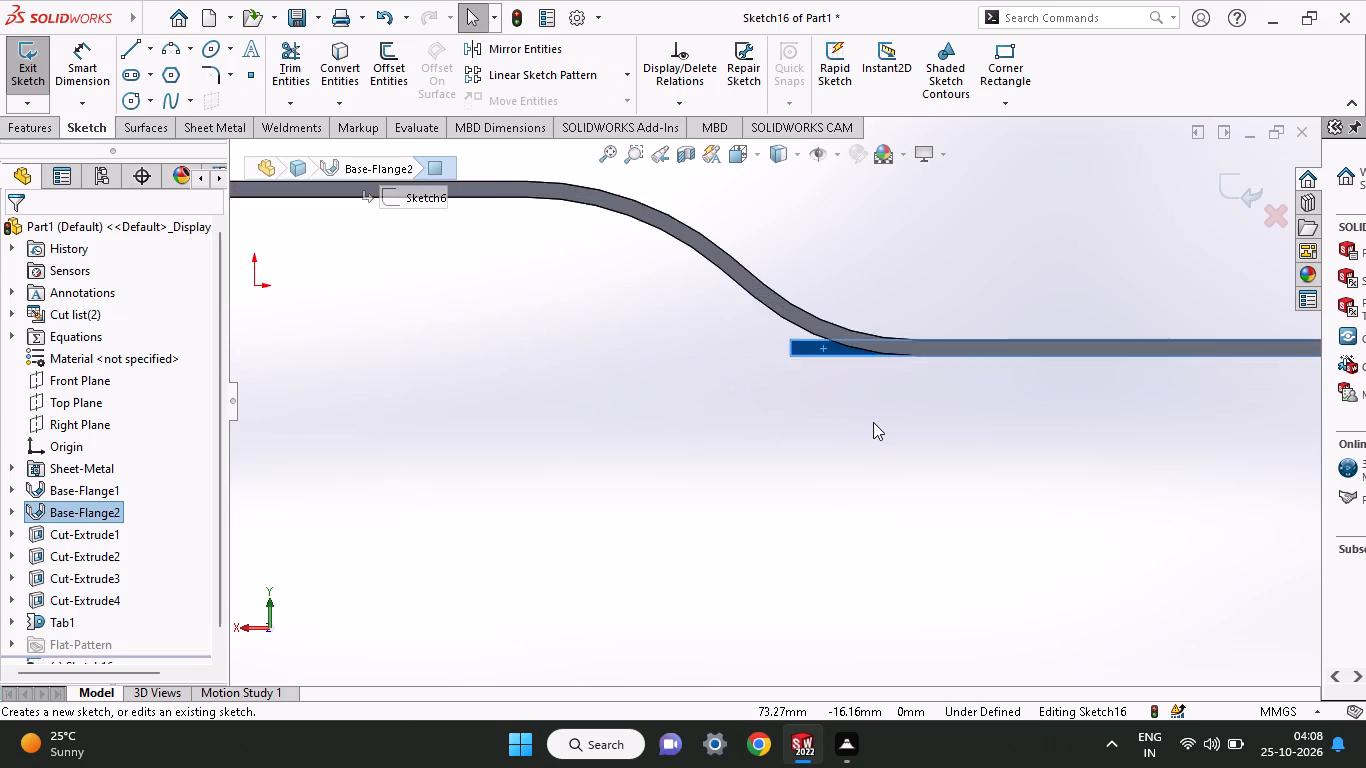
scroll(843, 337, "down", 8, "ctrl")
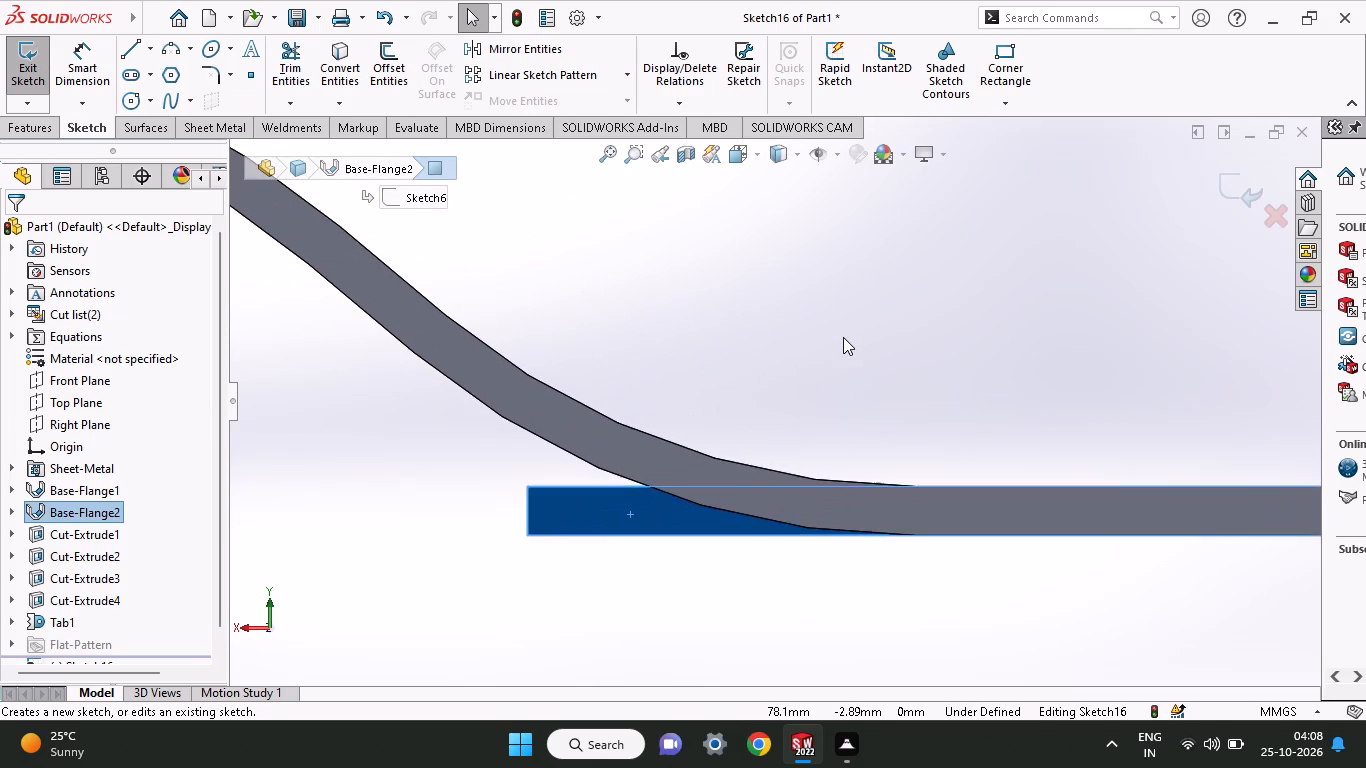
left_click(363, 67)
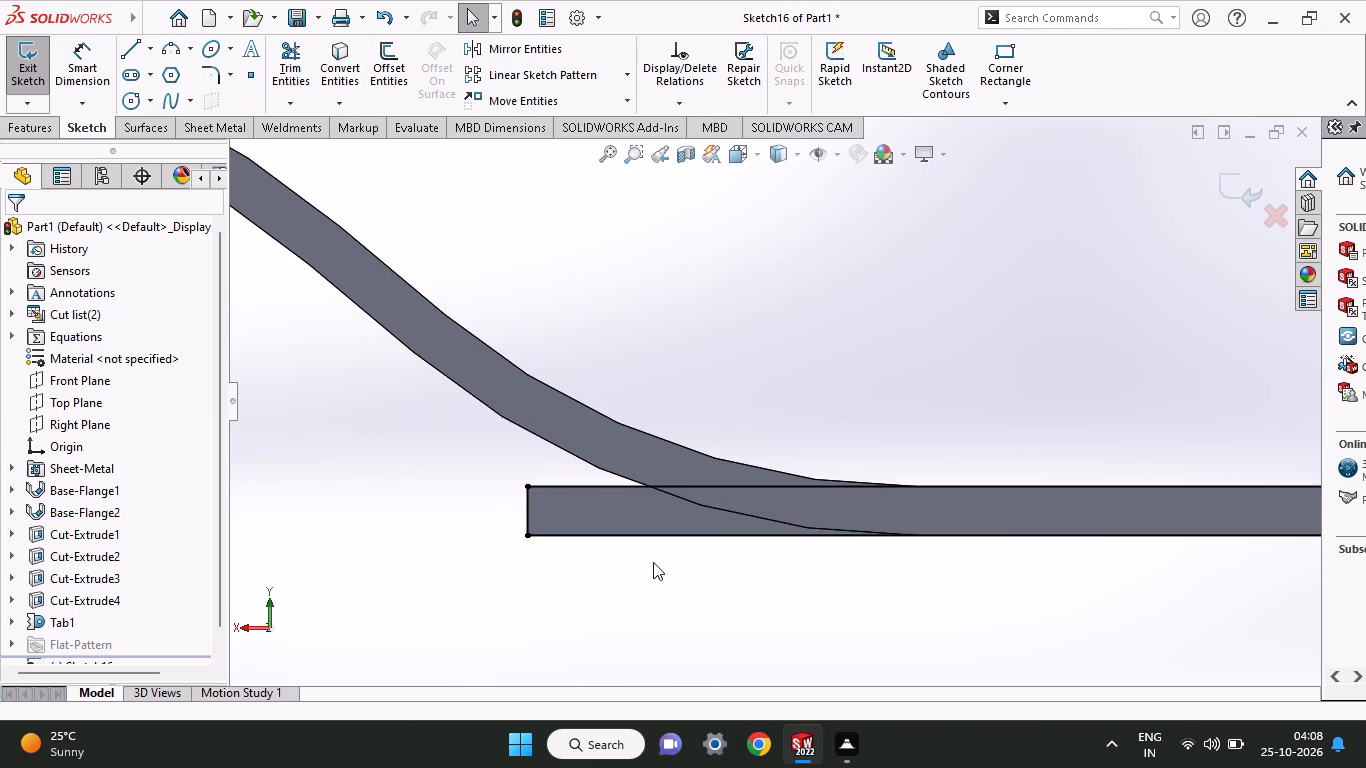
left_click(359, 81)
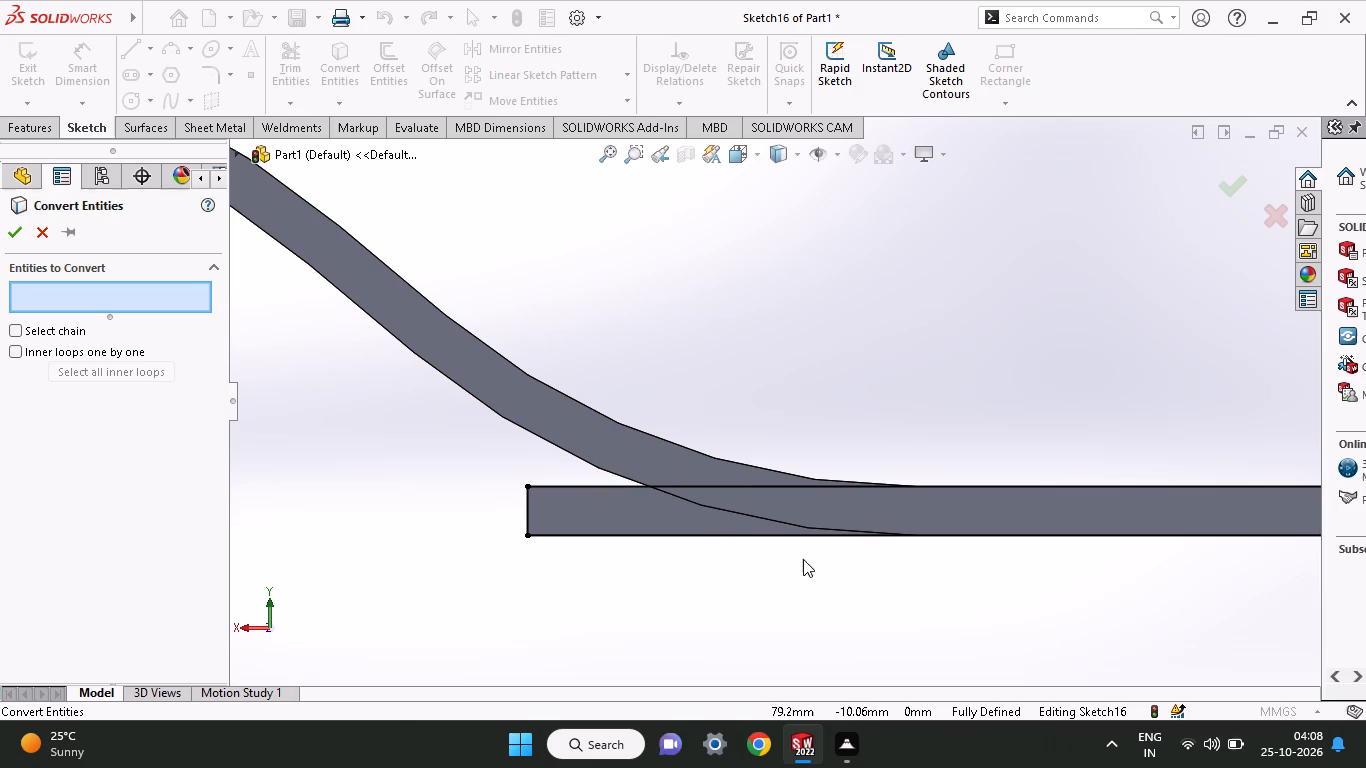
left_click(755, 518)
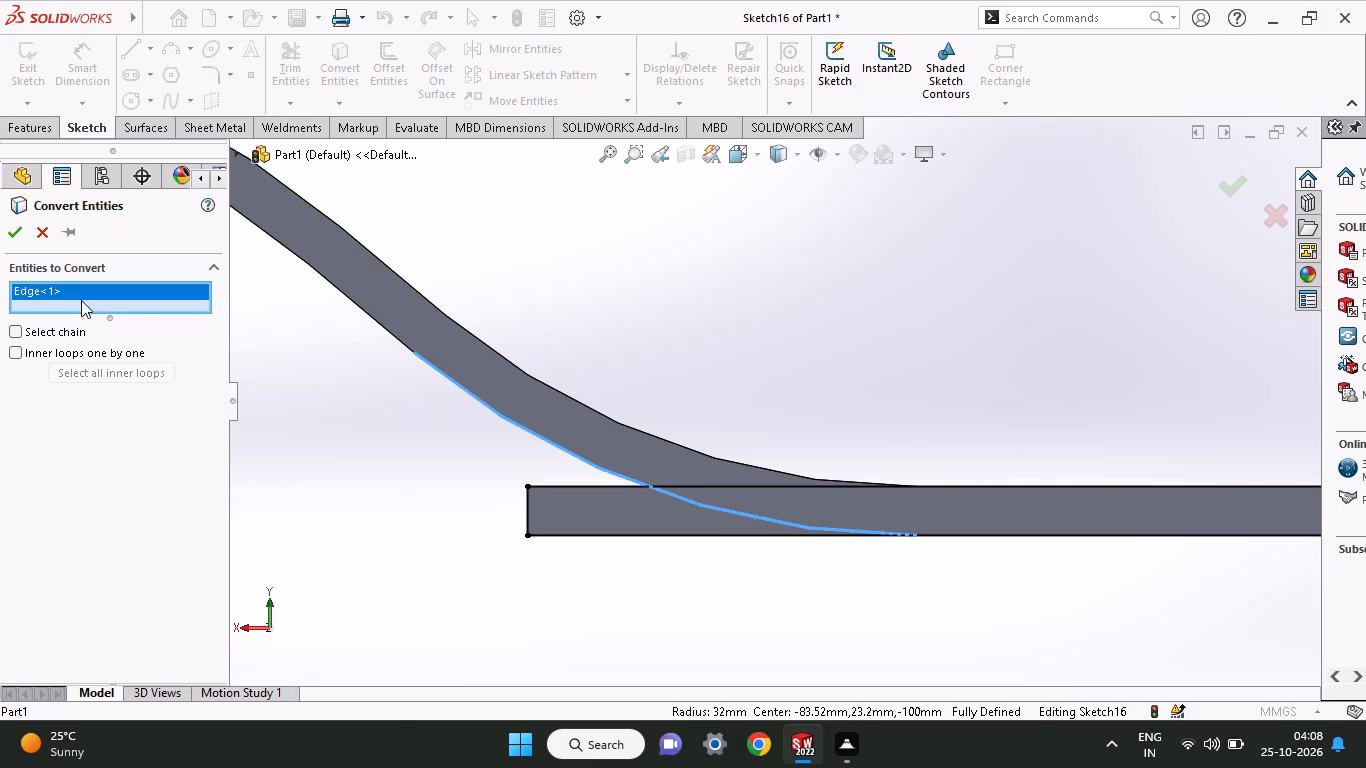
left_click(15, 234)
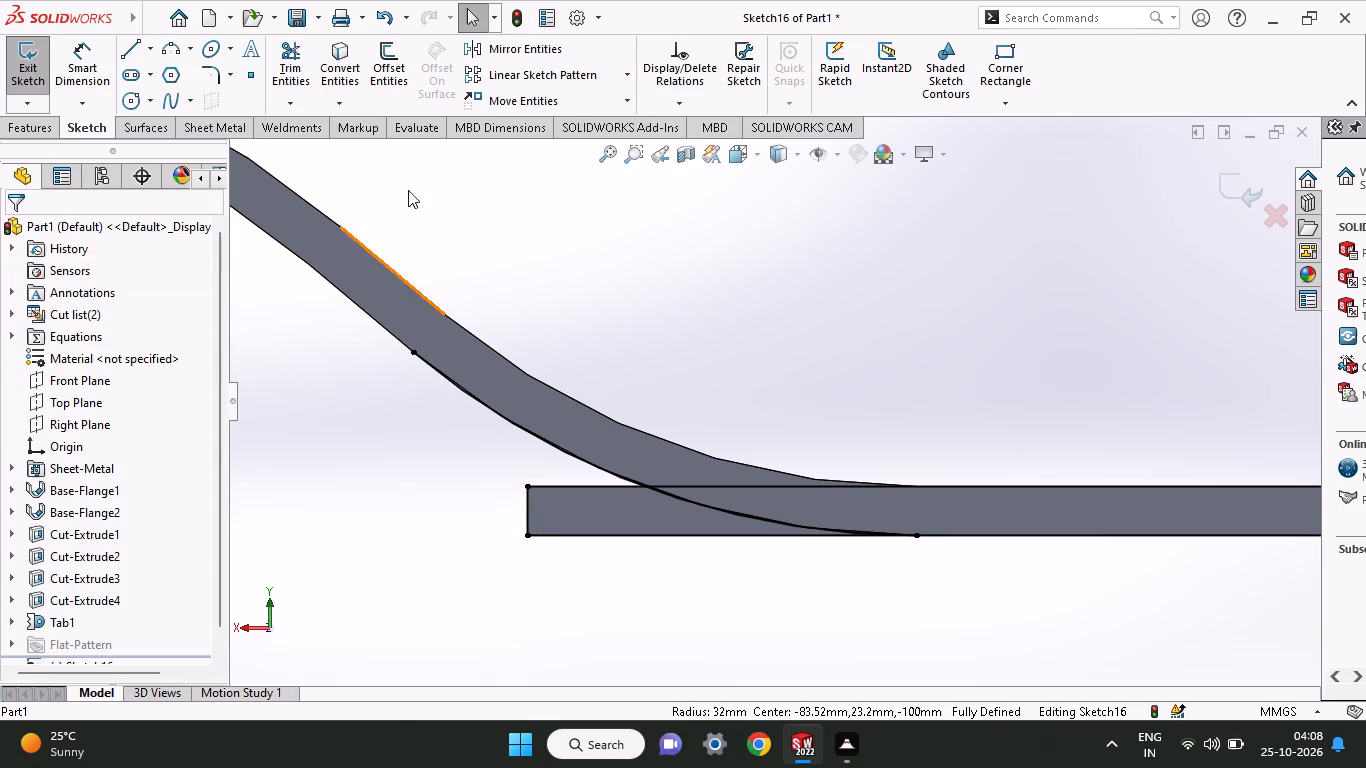
Trim the converted lines and arc to leave only the closed region where the tab projects below the curved strip.
left_click(299, 64)
left_click_drag(350, 484, 413, 488)
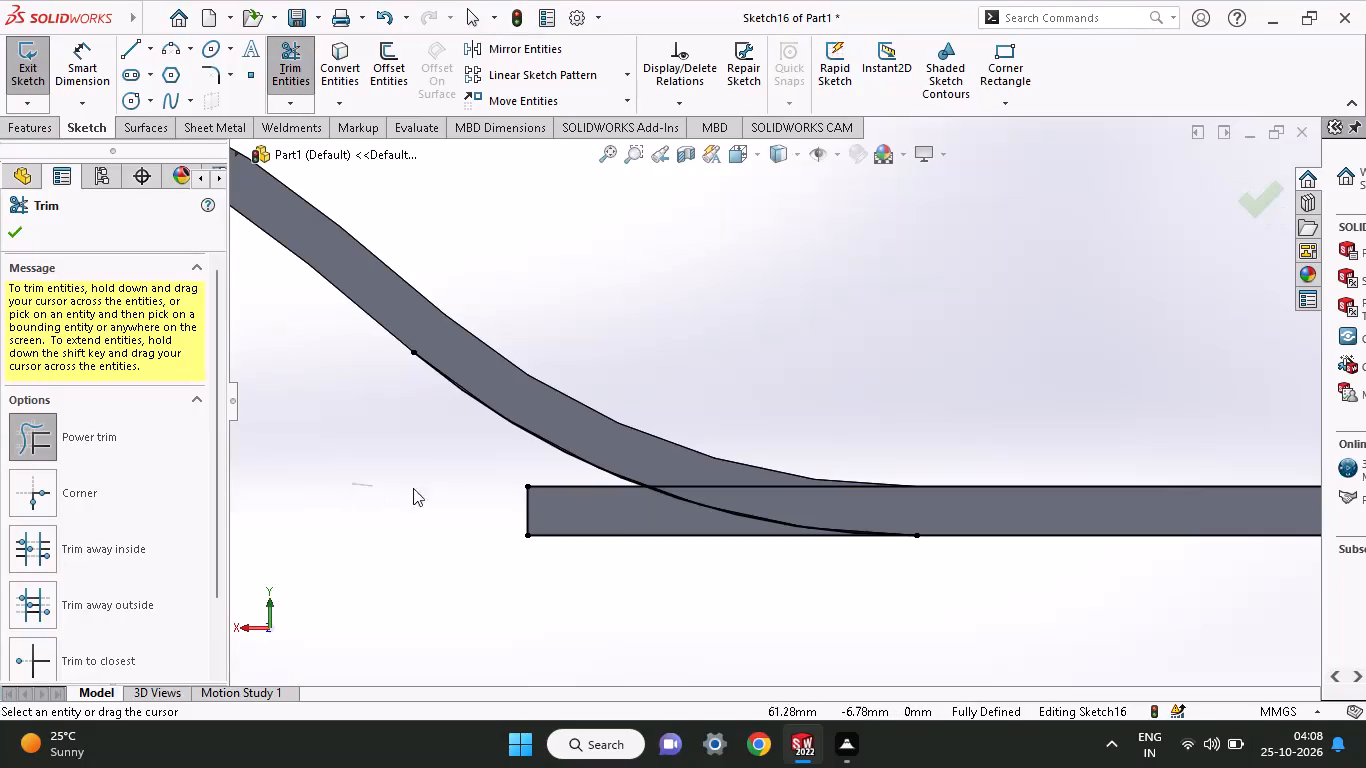
left_click_drag(413, 488, 632, 410)
left_click_drag(780, 435, 1019, 614)
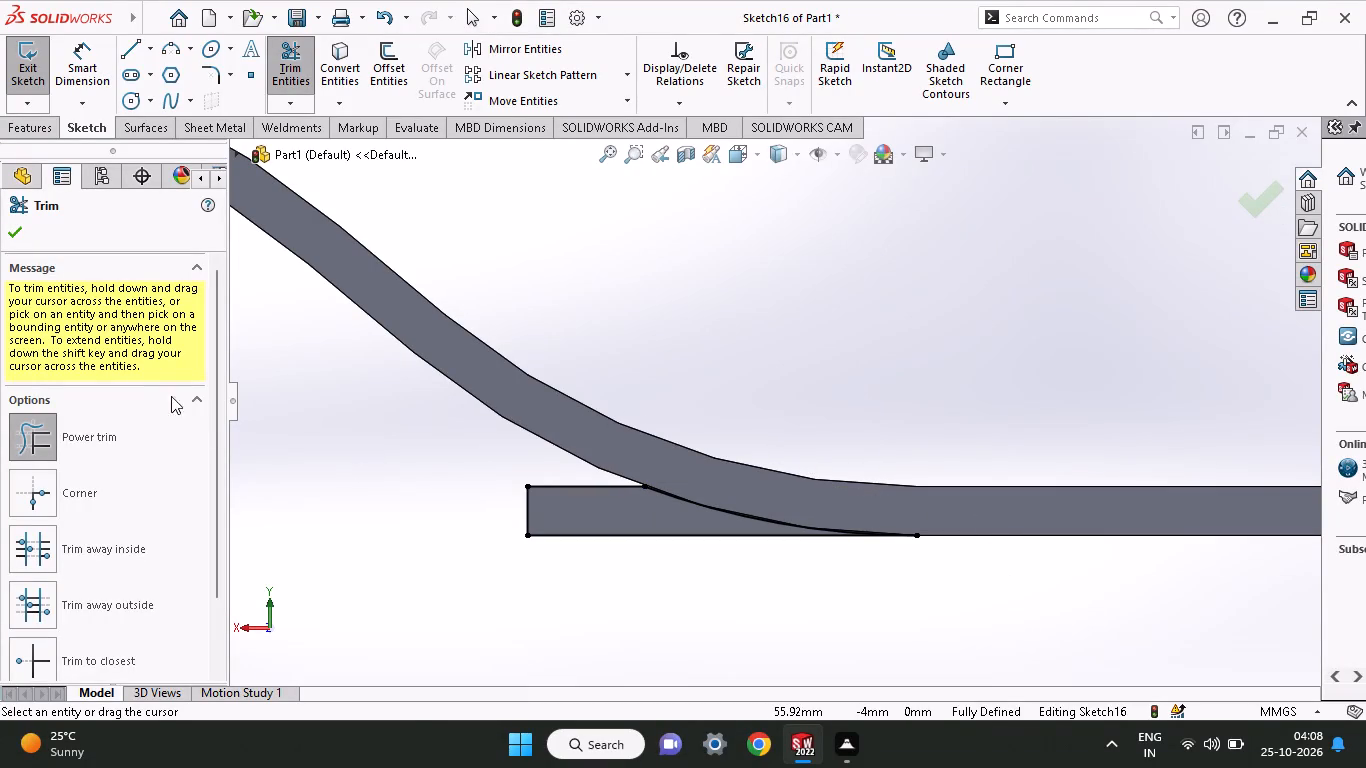
left_click(16, 227)
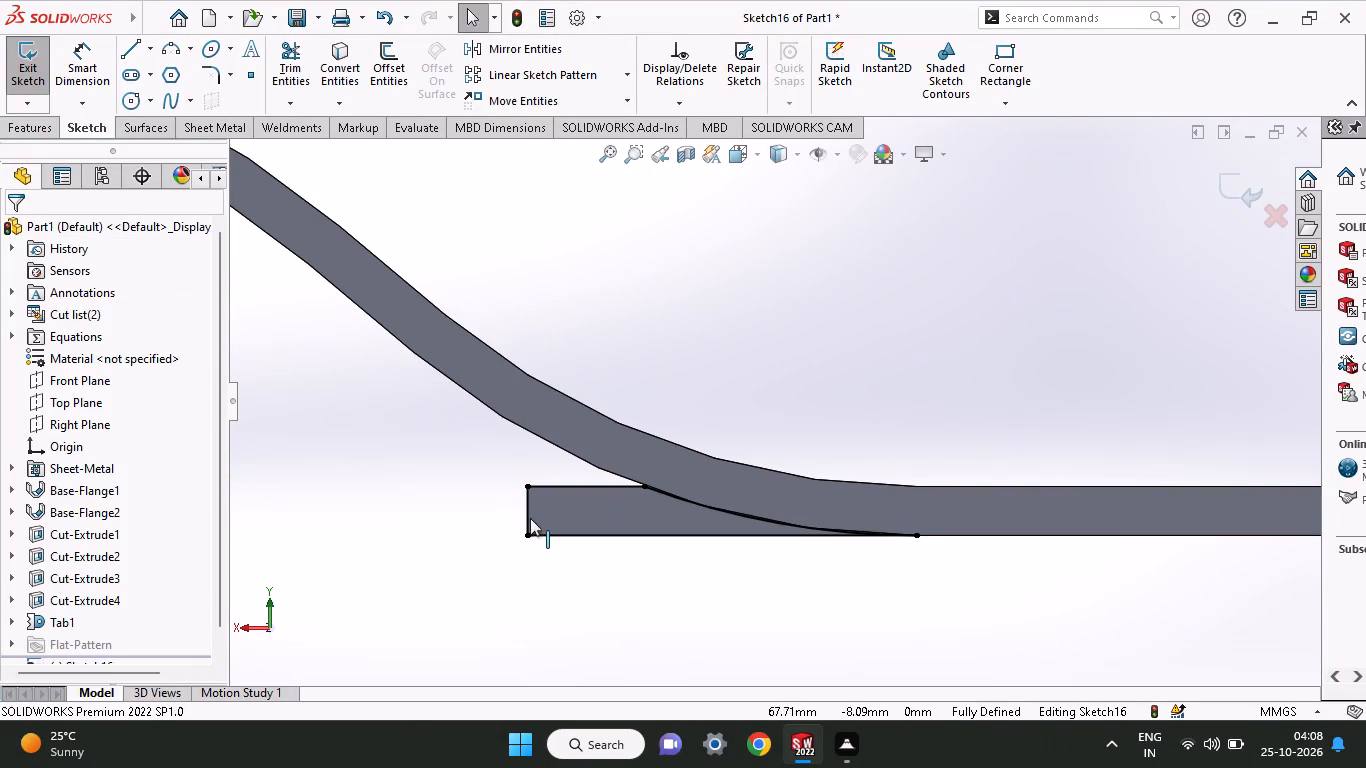
Extrude-cut the closed region with a blind depth extended past the corner tab to remove the material protruding below the bend.
left_click(25, 132)
left_click(300, 81)
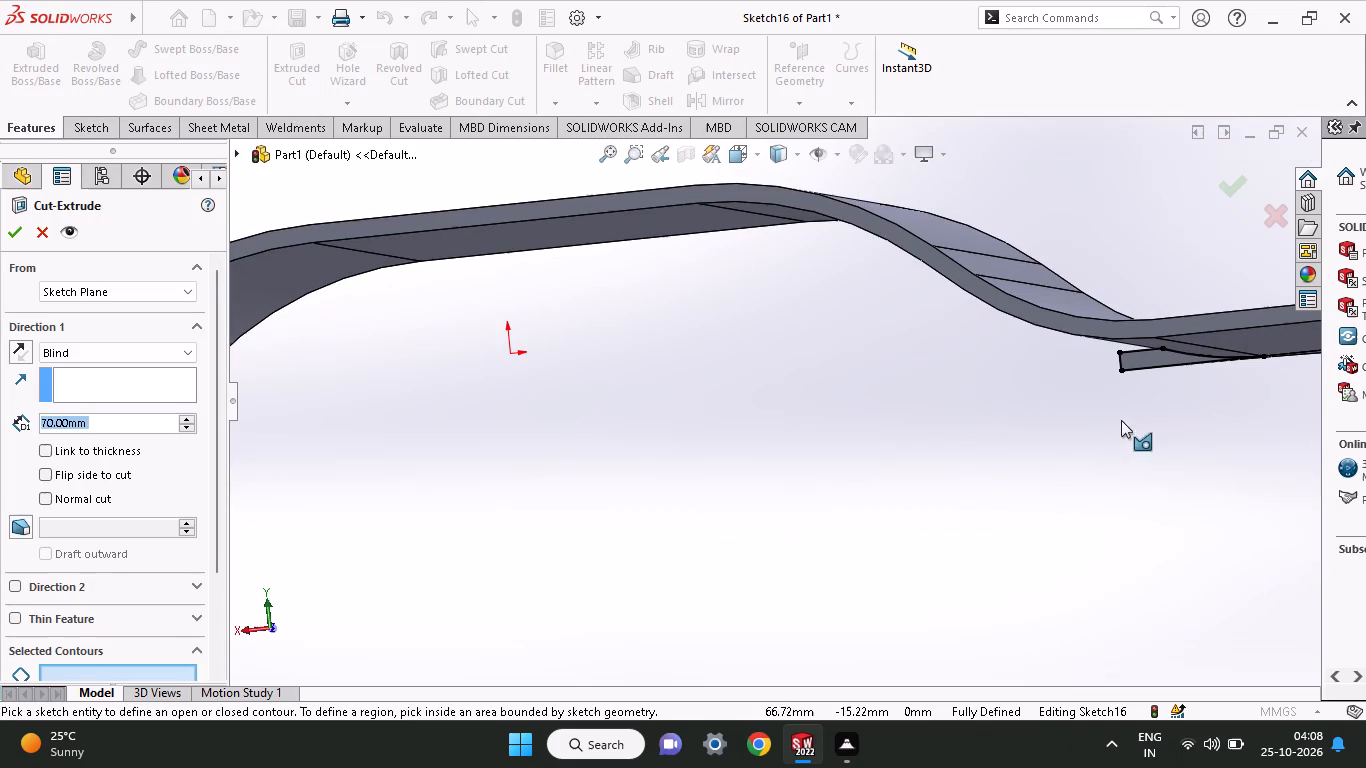
left_click(1150, 359)
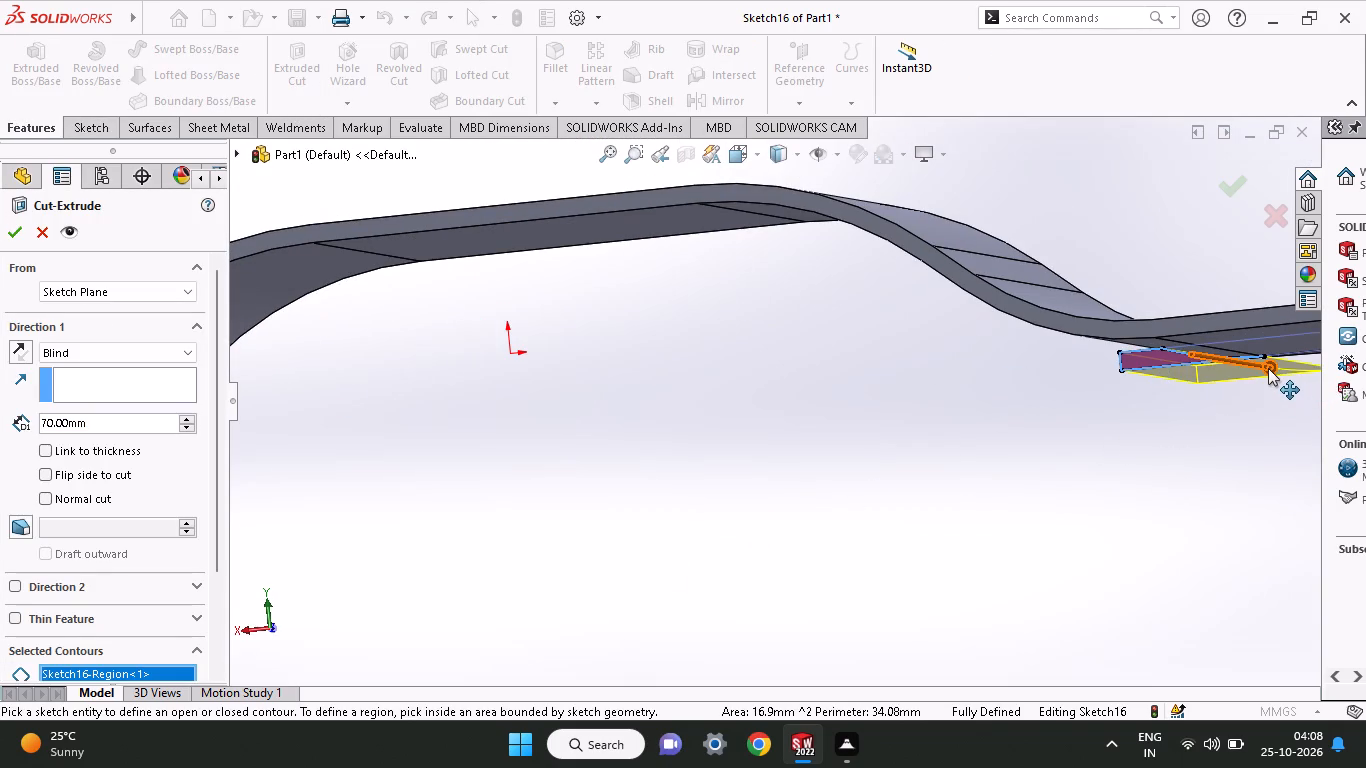
left_click_drag(1268, 368, 1365, 403)
left_click(9, 228)
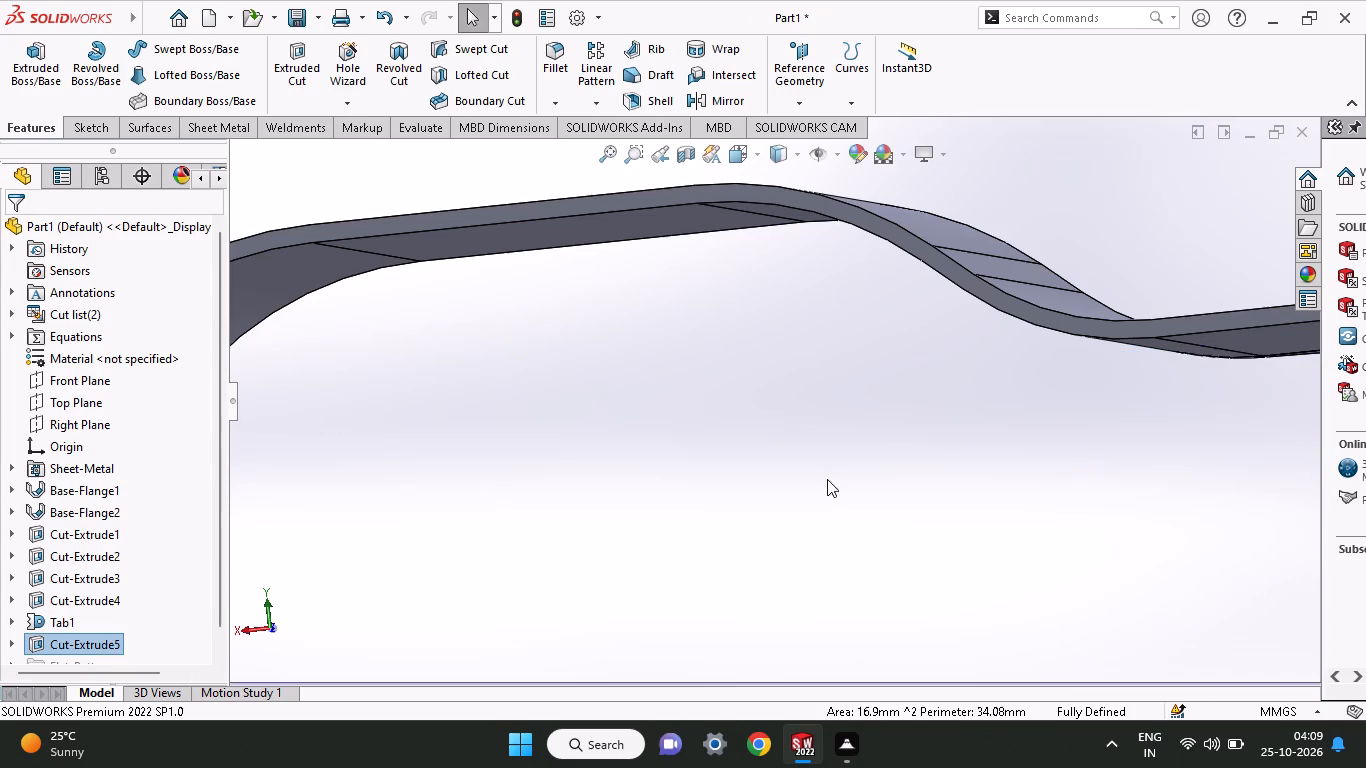
Examine the trimmed corner junction between the tab's rounded inner corner and the curved strip edge from several angles.
middle_click_drag(827, 479, 729, 549)
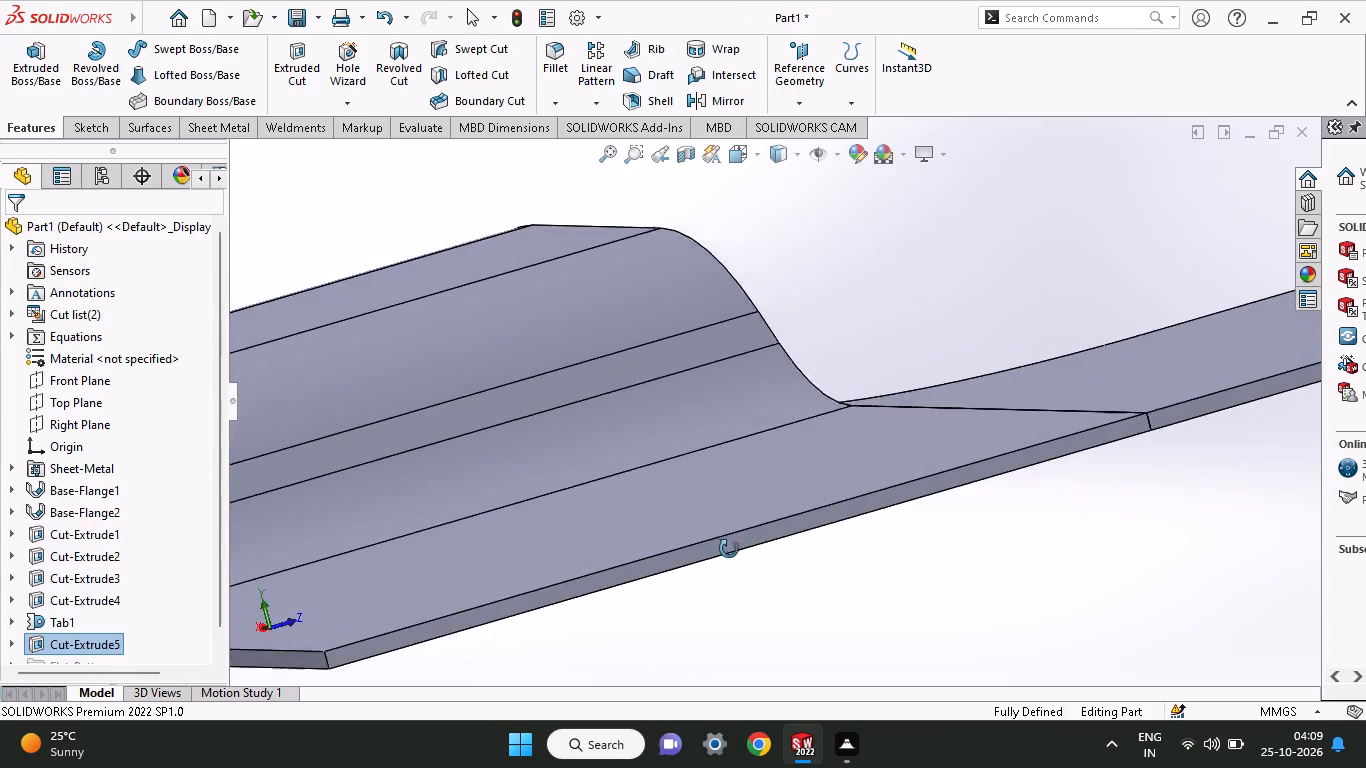
middle_click_drag(729, 549, 652, 629)
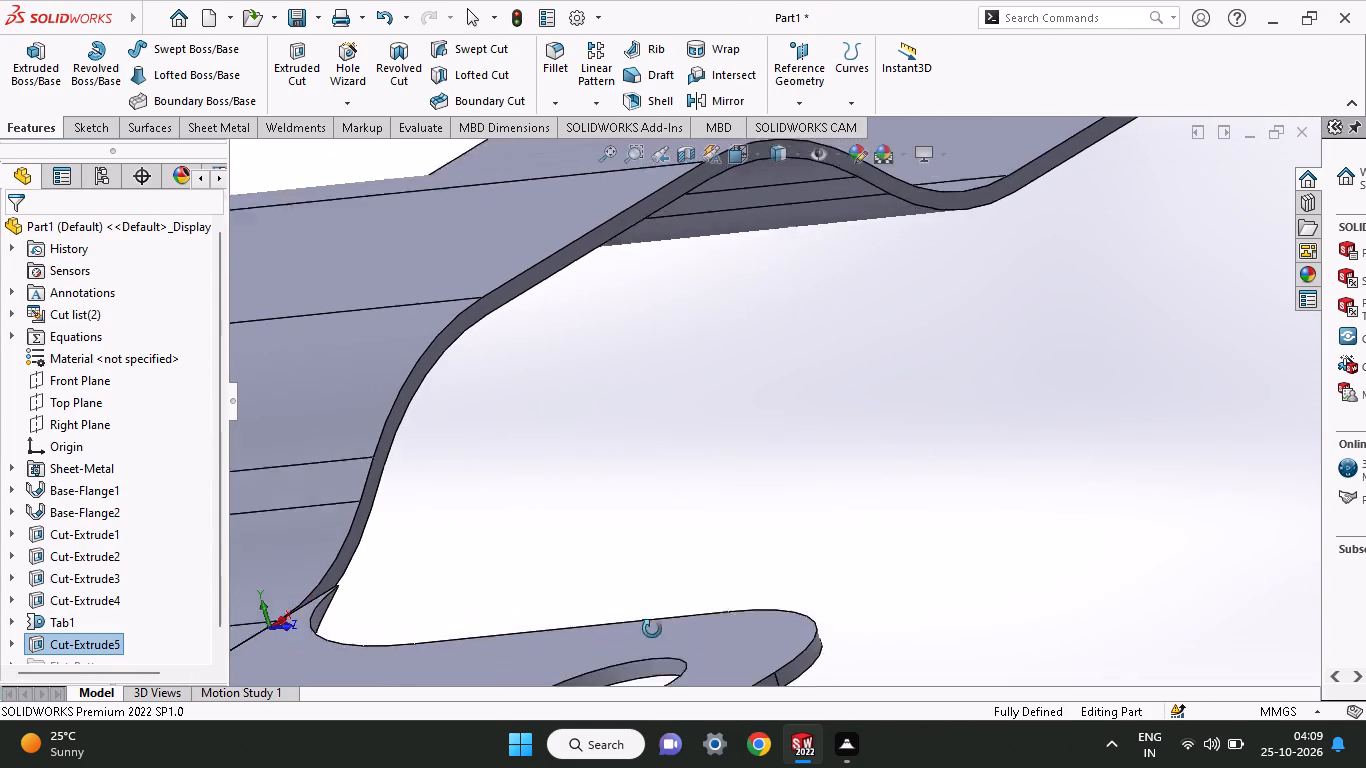
middle_click_drag(652, 629, 662, 590)
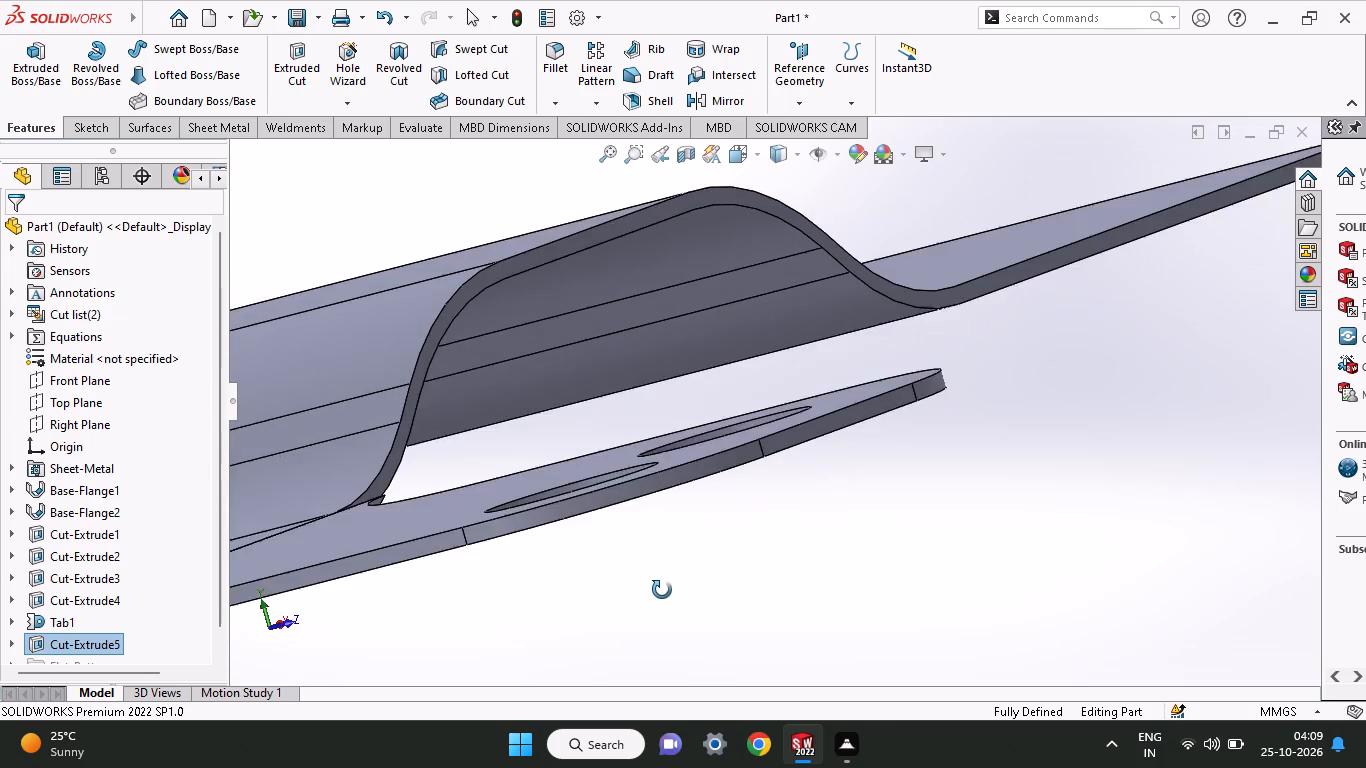
middle_click_drag(662, 590, 680, 653)
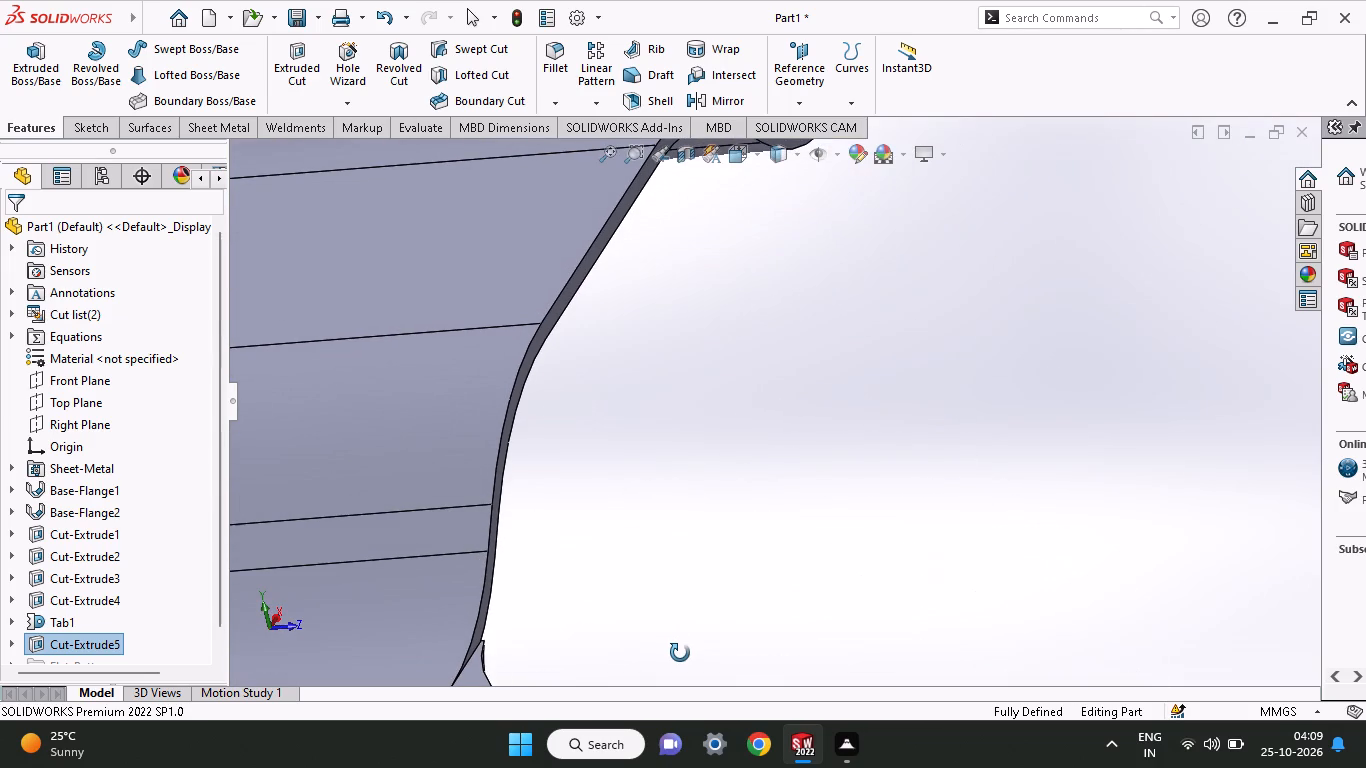
middle_click_drag(680, 653, 547, 645)
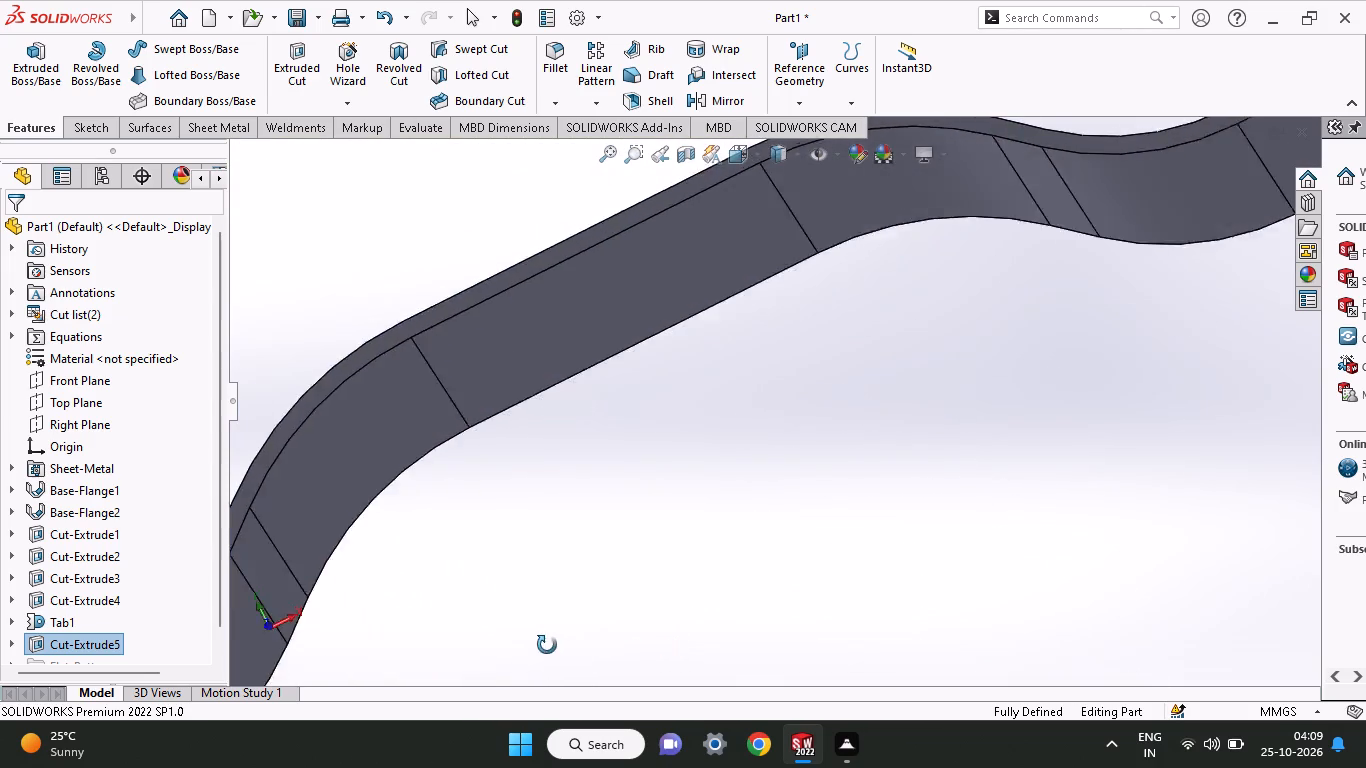
middle_click_drag(547, 645, 510, 767)
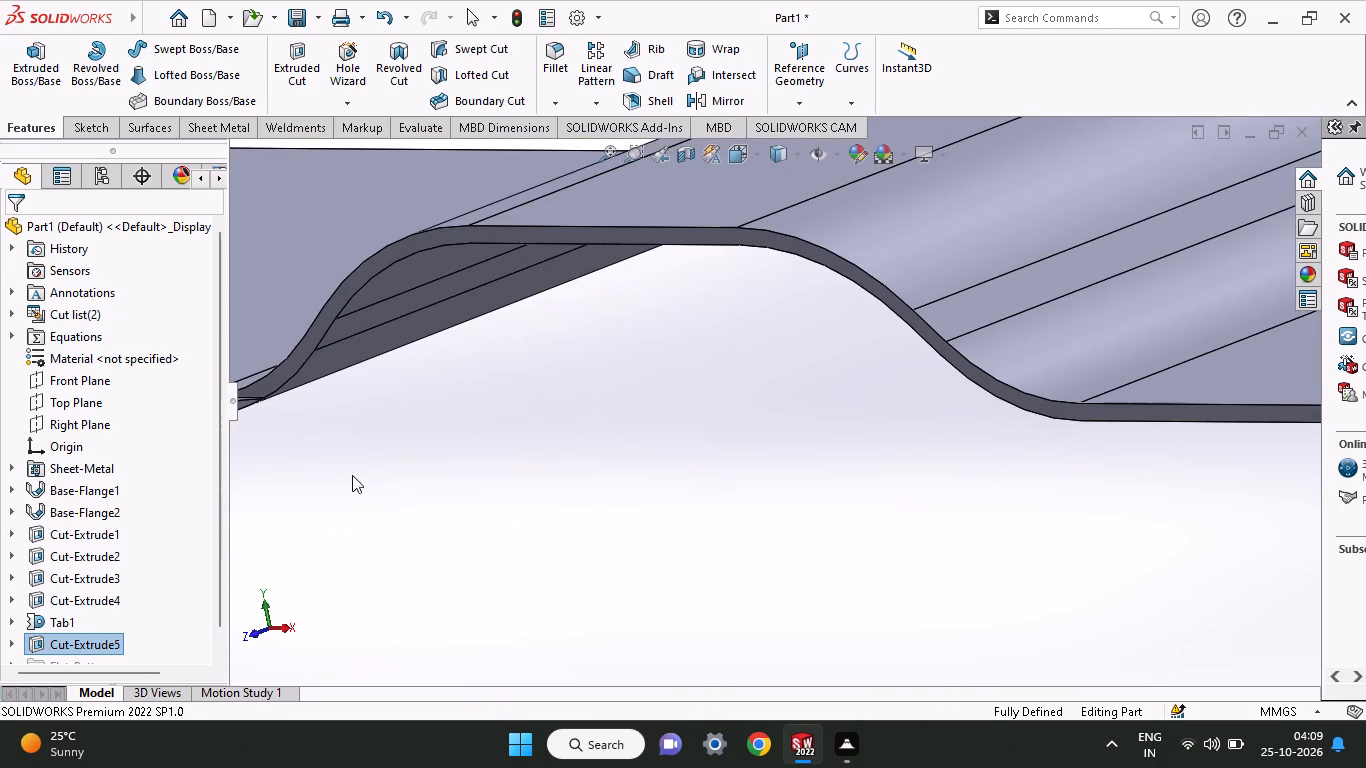
middle_click_drag(352, 475, 455, 500)
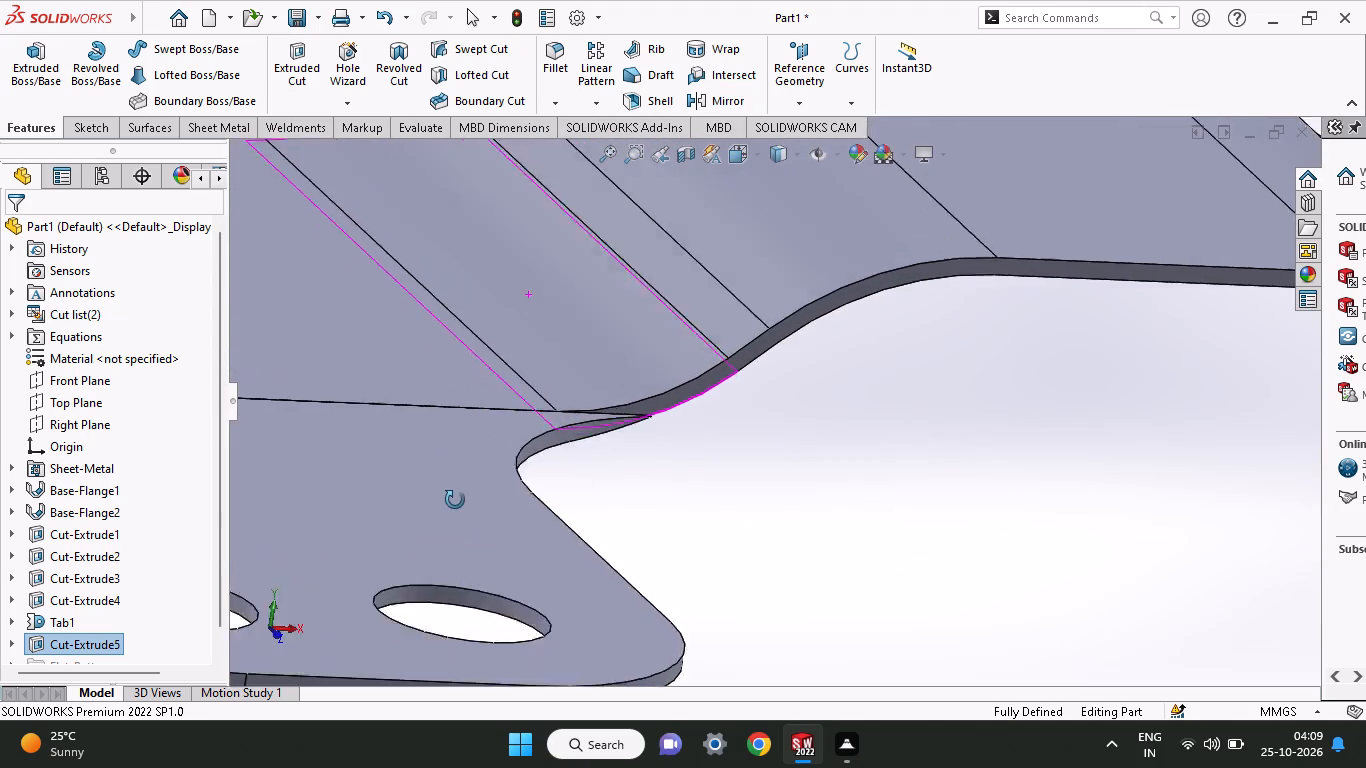
middle_click_drag(455, 500, 424, 499)
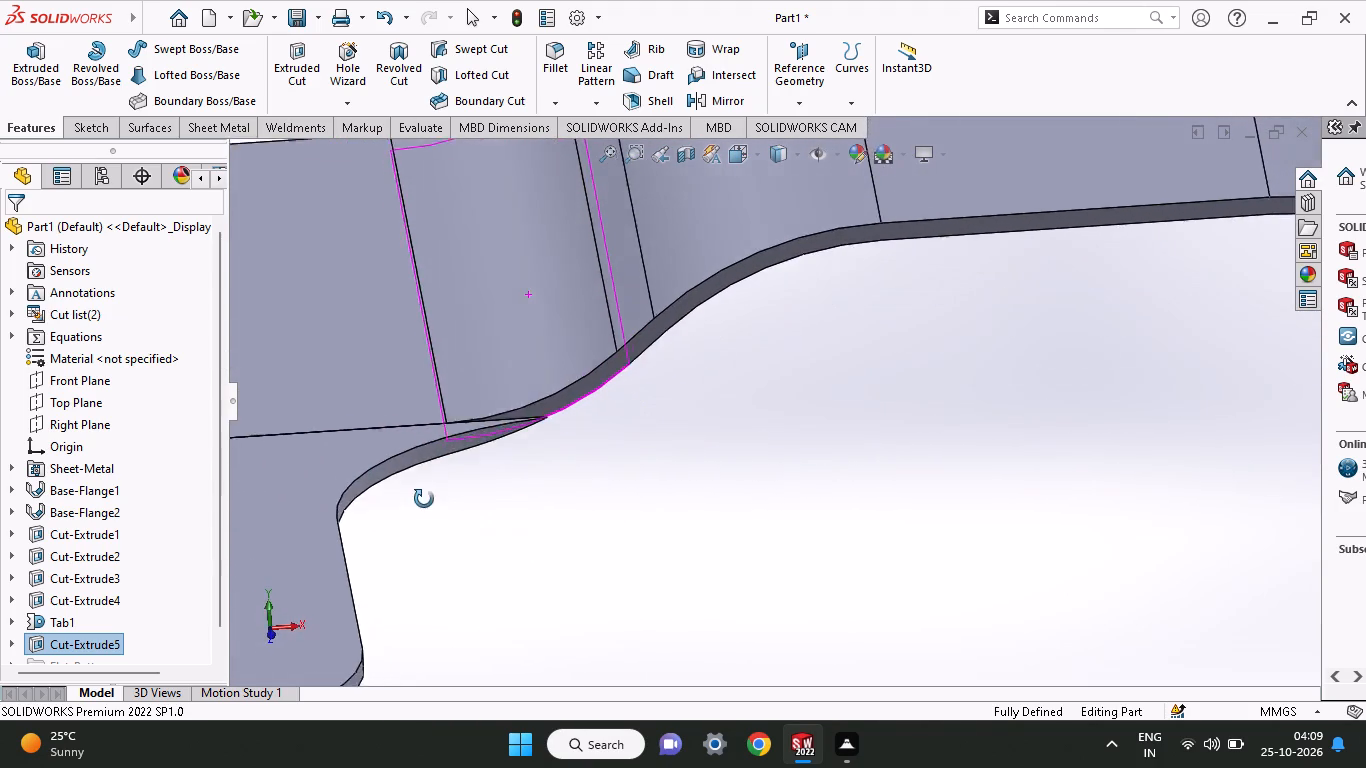
Examine the junction between the tab's rounded inner corner and the curved strip's bend edge from several angles.
middle_click_drag(424, 499, 414, 457)
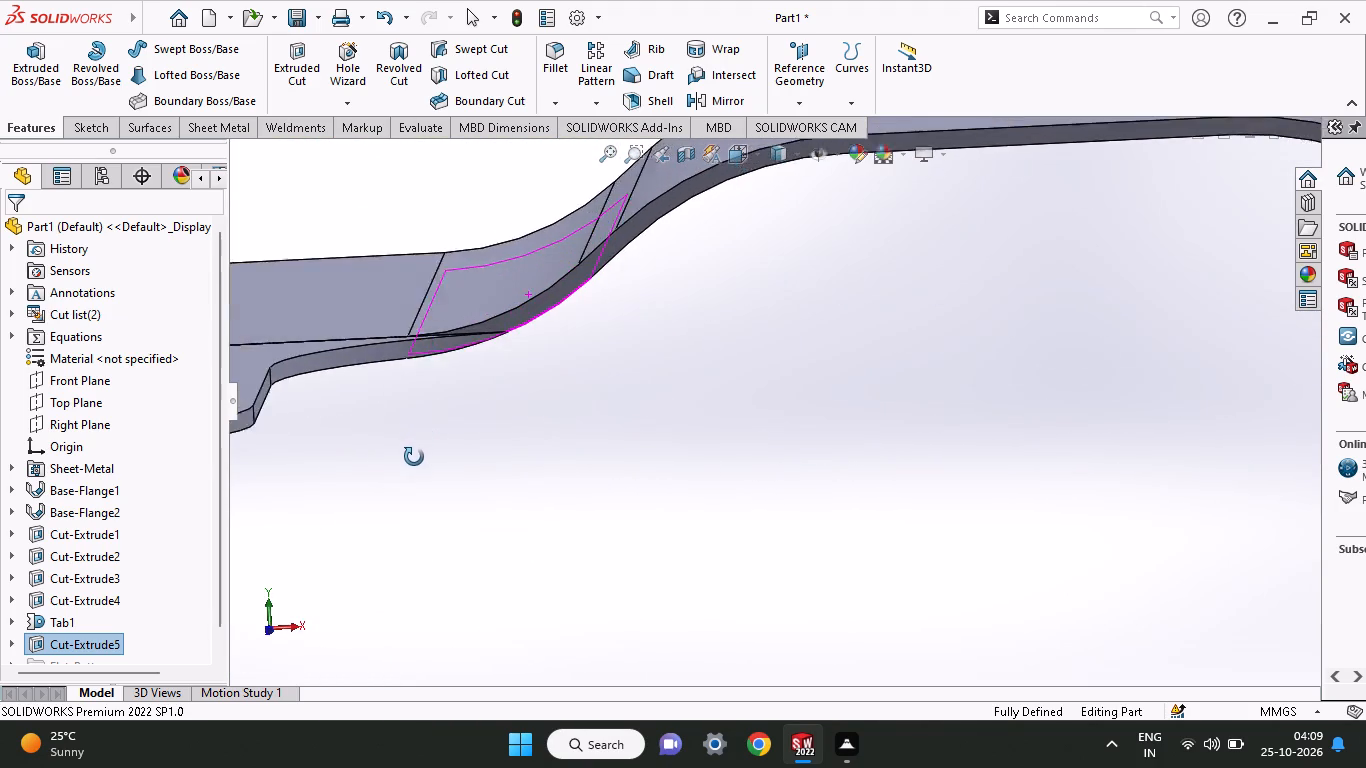
middle_click_drag(414, 457, 437, 499)
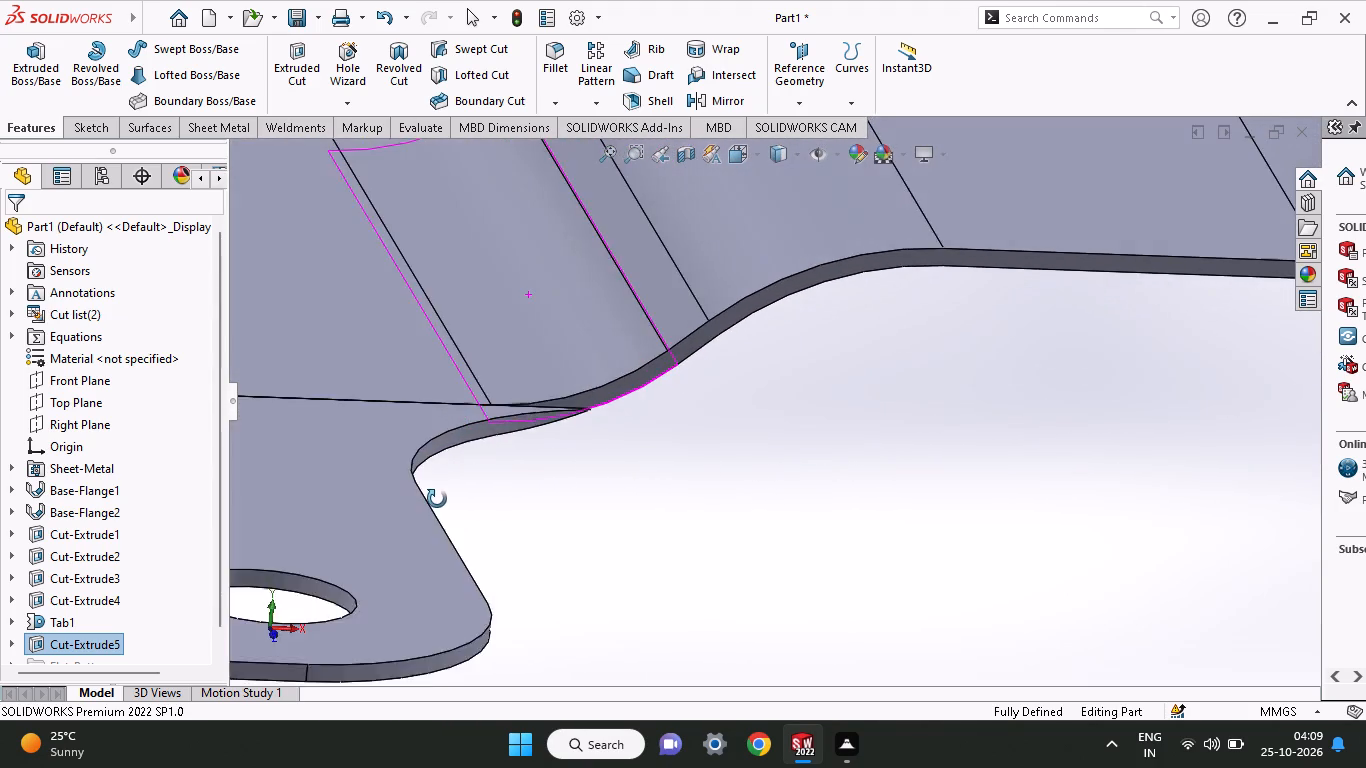
middle_click_drag(437, 499, 411, 642)
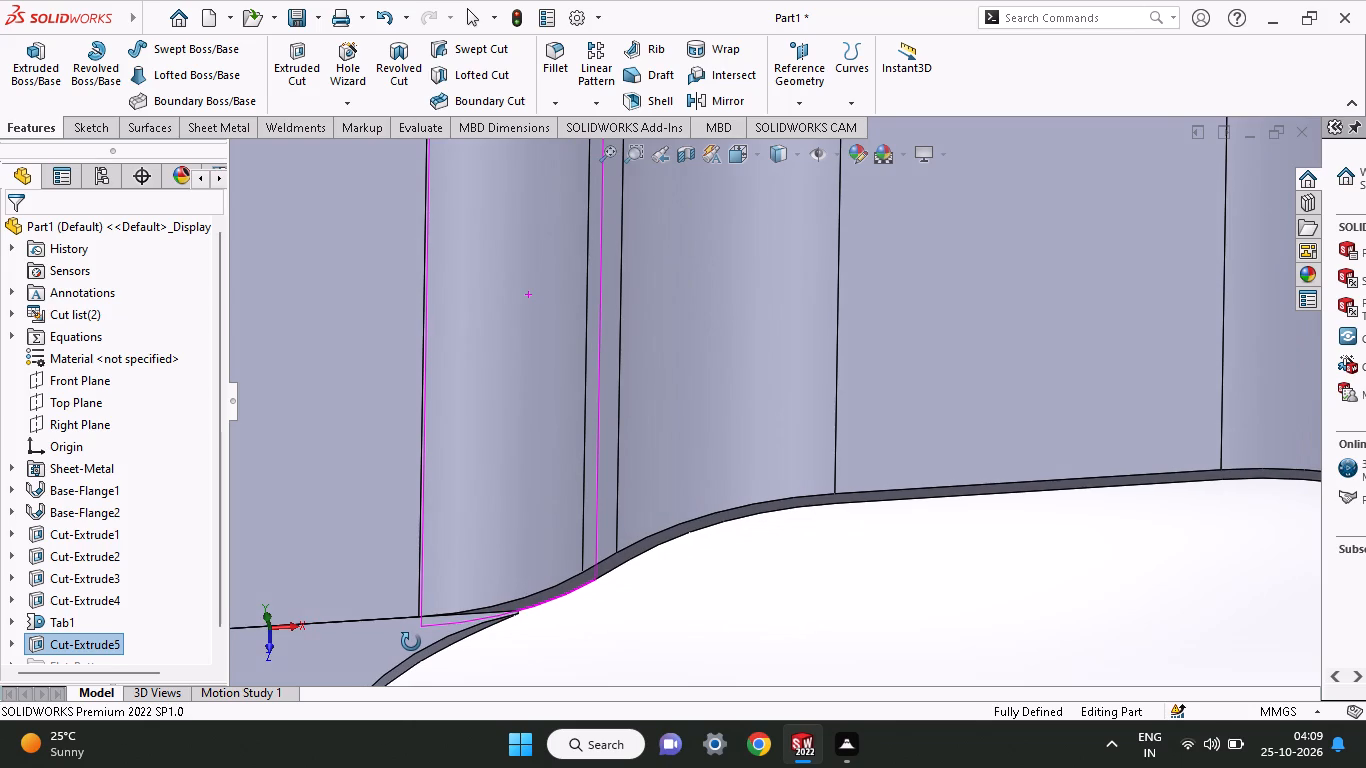
middle_click_drag(411, 642, 439, 532)
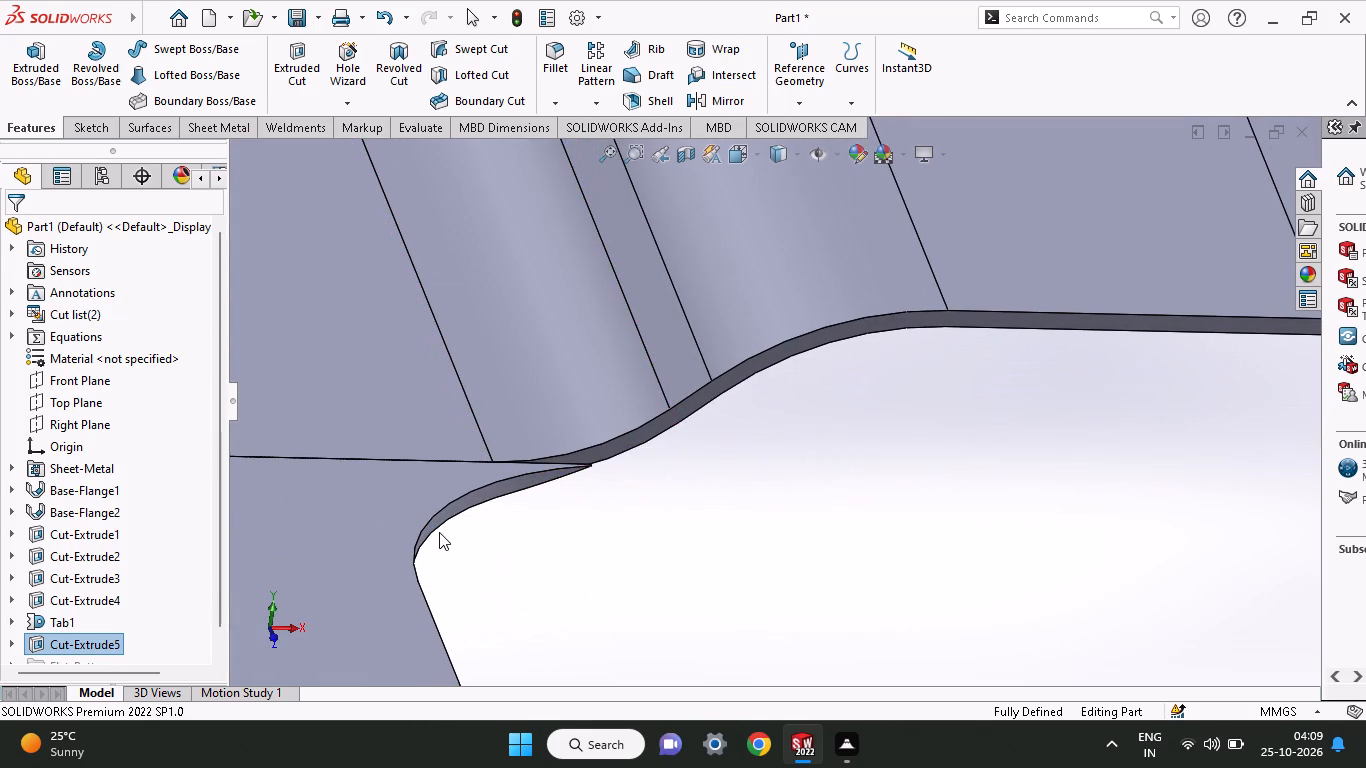
middle_click_drag(441, 532, 429, 761)
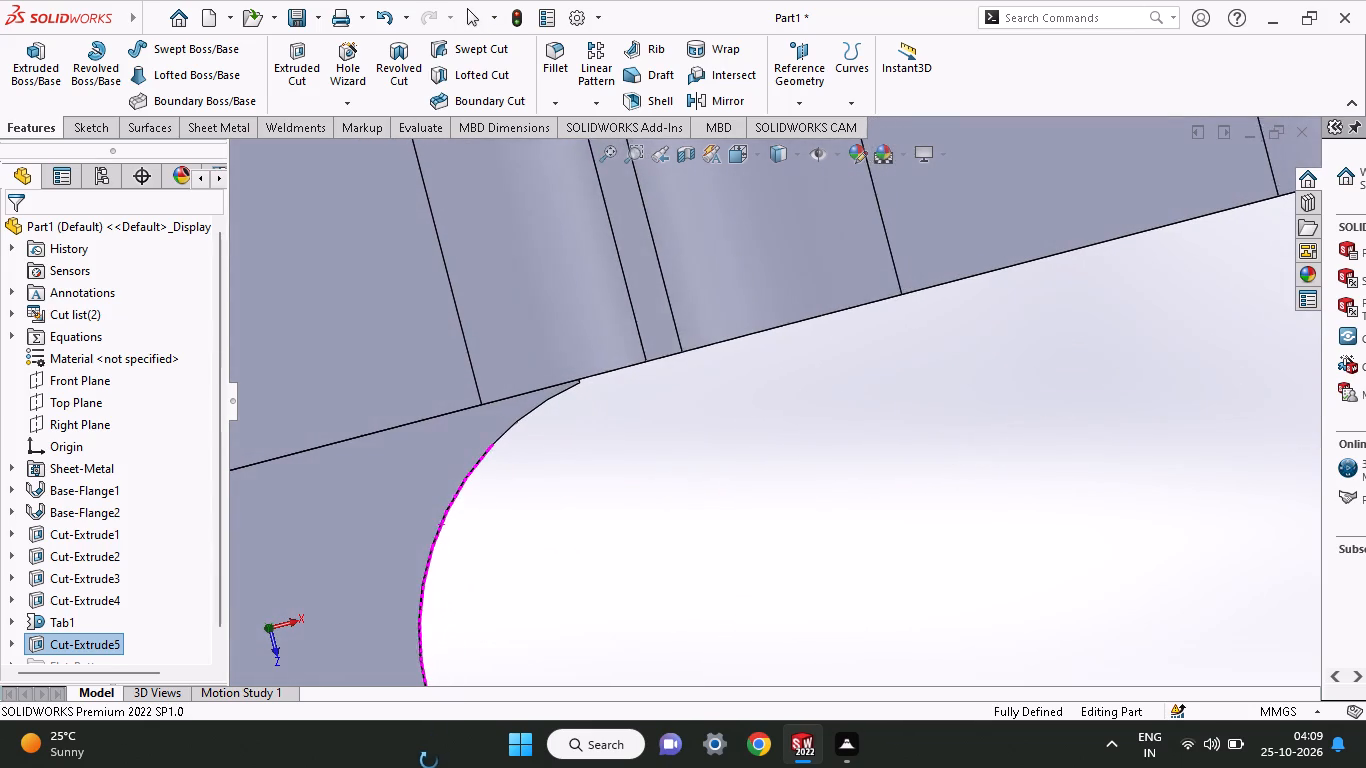
middle_click_drag(429, 761, 466, 754)
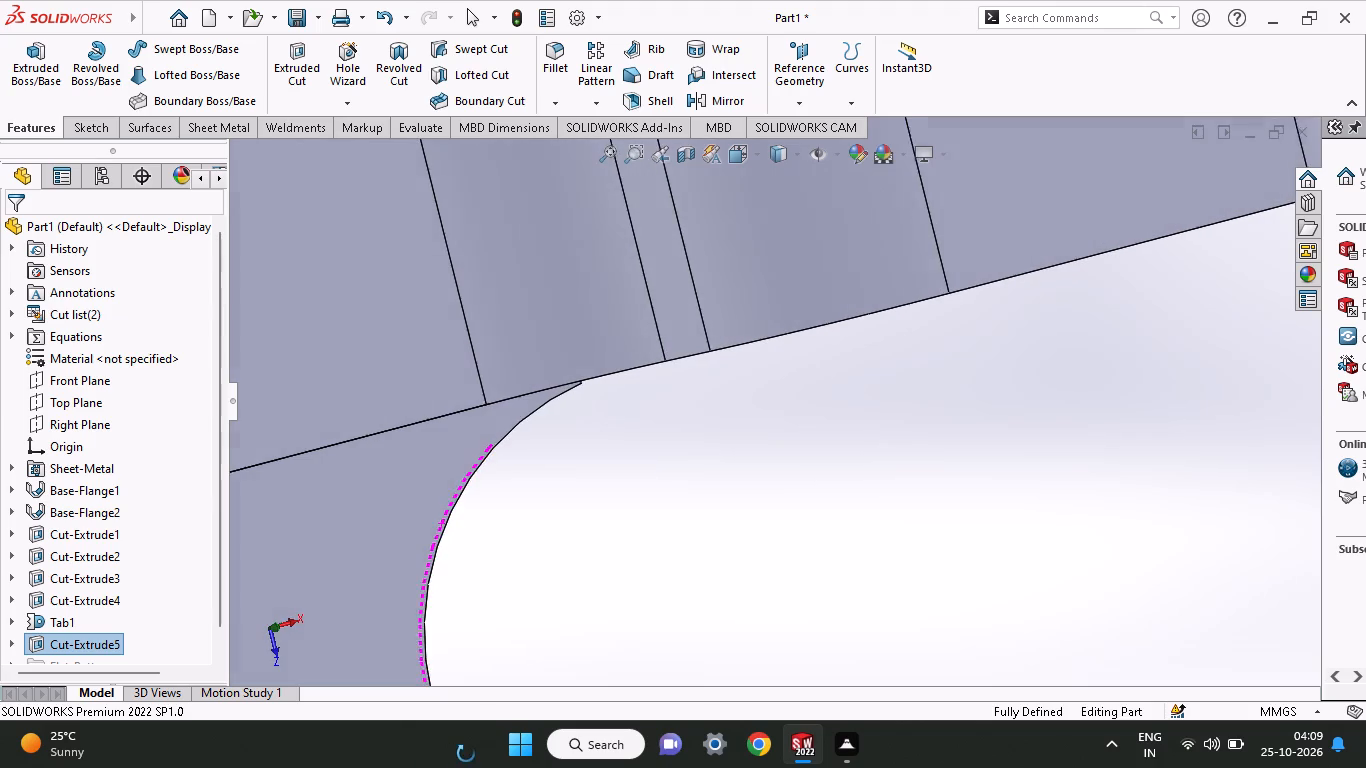
middle_click_drag(466, 754, 414, 461)
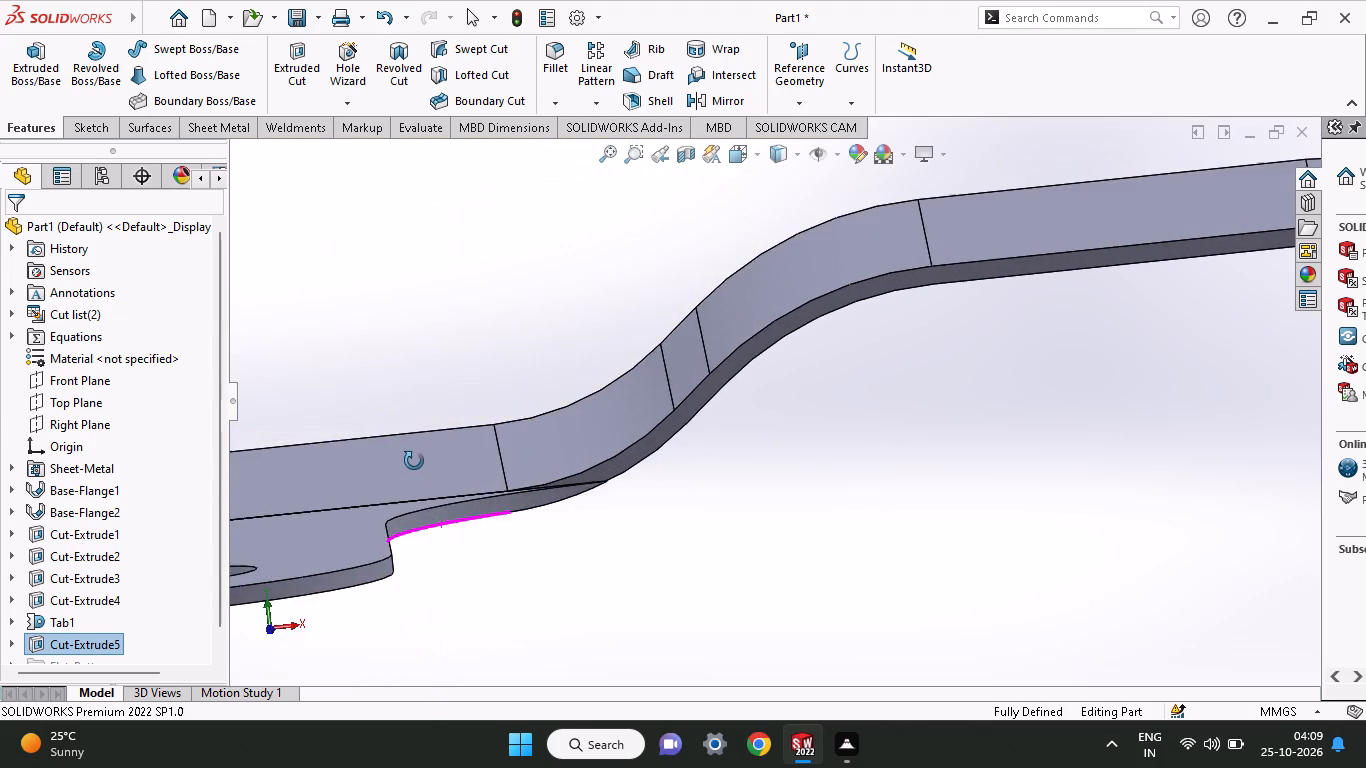
middle_click_drag(414, 461, 586, 462)
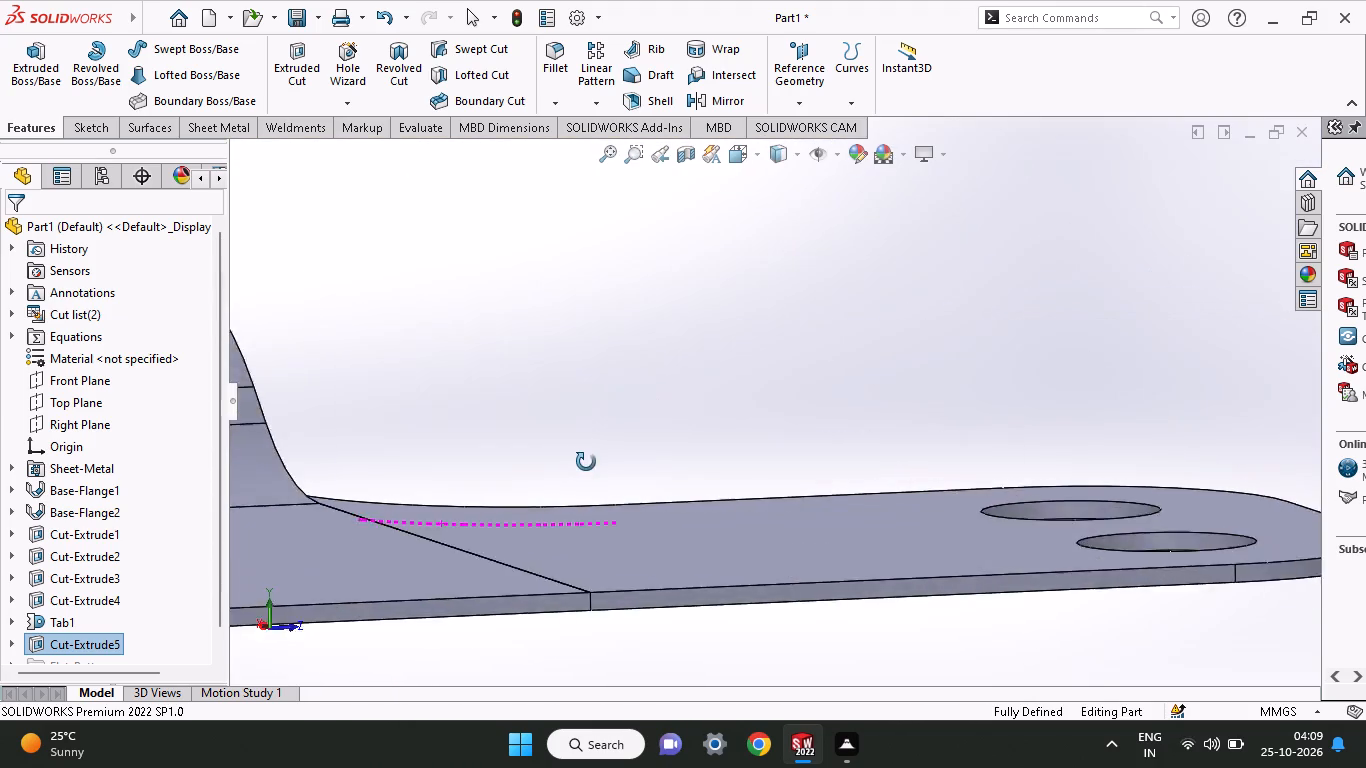
middle_click_drag(586, 462, 868, 318)
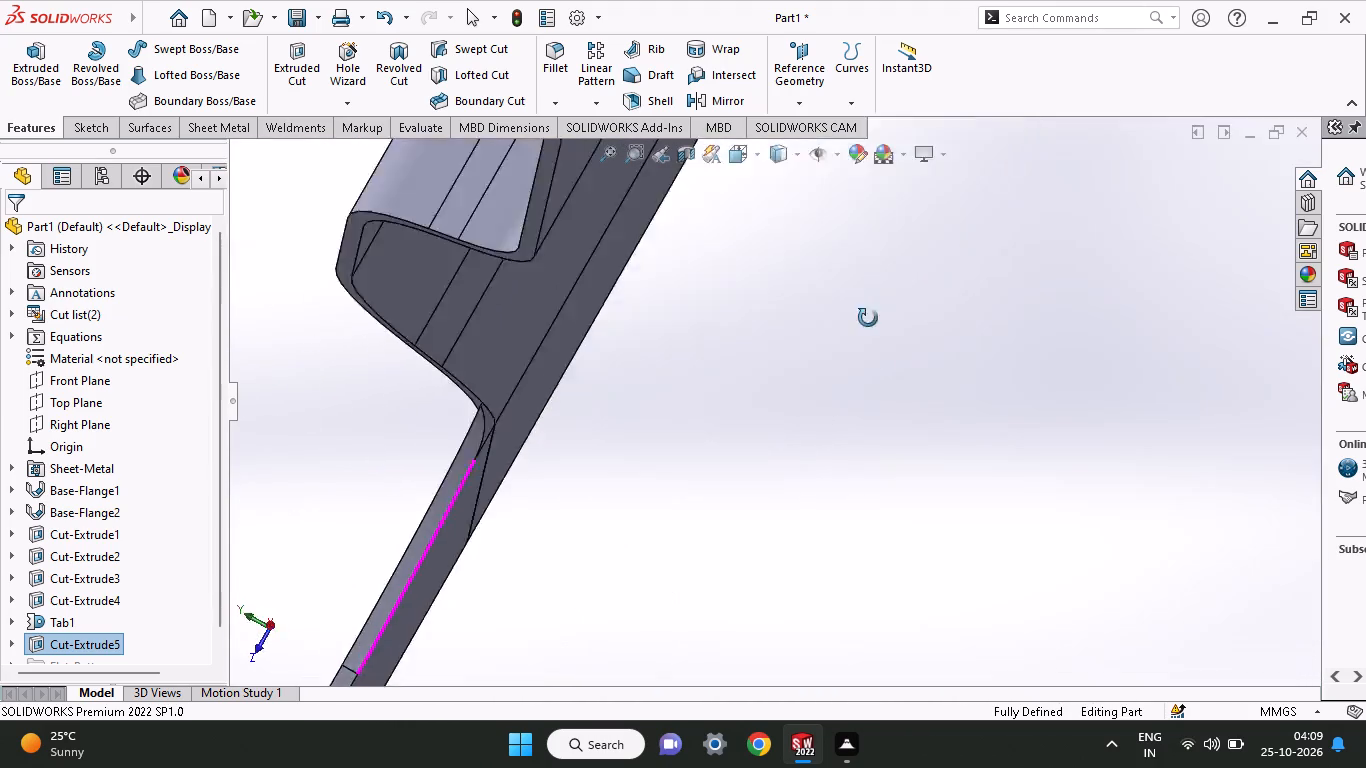
middle_click_drag(868, 318, 928, 400)
Start a sketch on the strip's flat end face and draw lines about 64 mm and 89 mm long along the edges meeting at the corner opposite the tab.
left_click(489, 200)
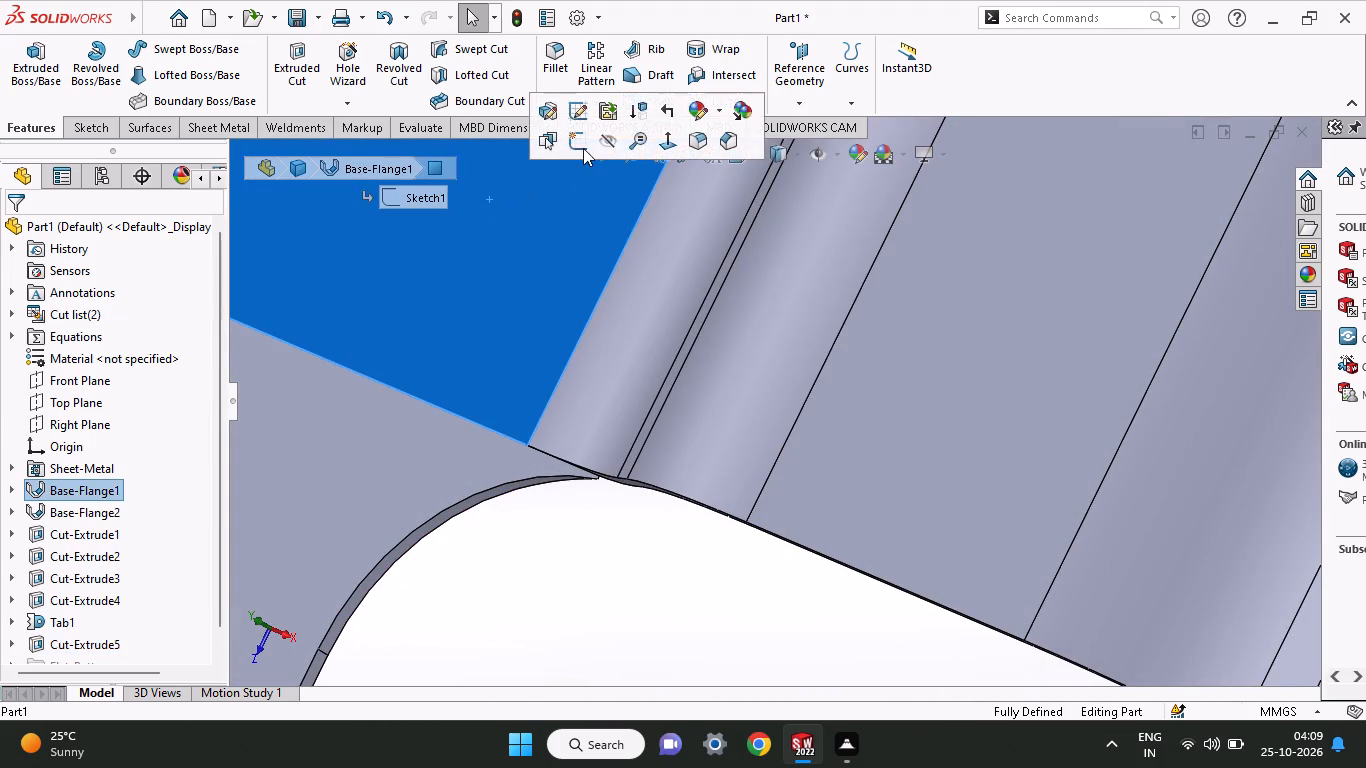
left_click(584, 143)
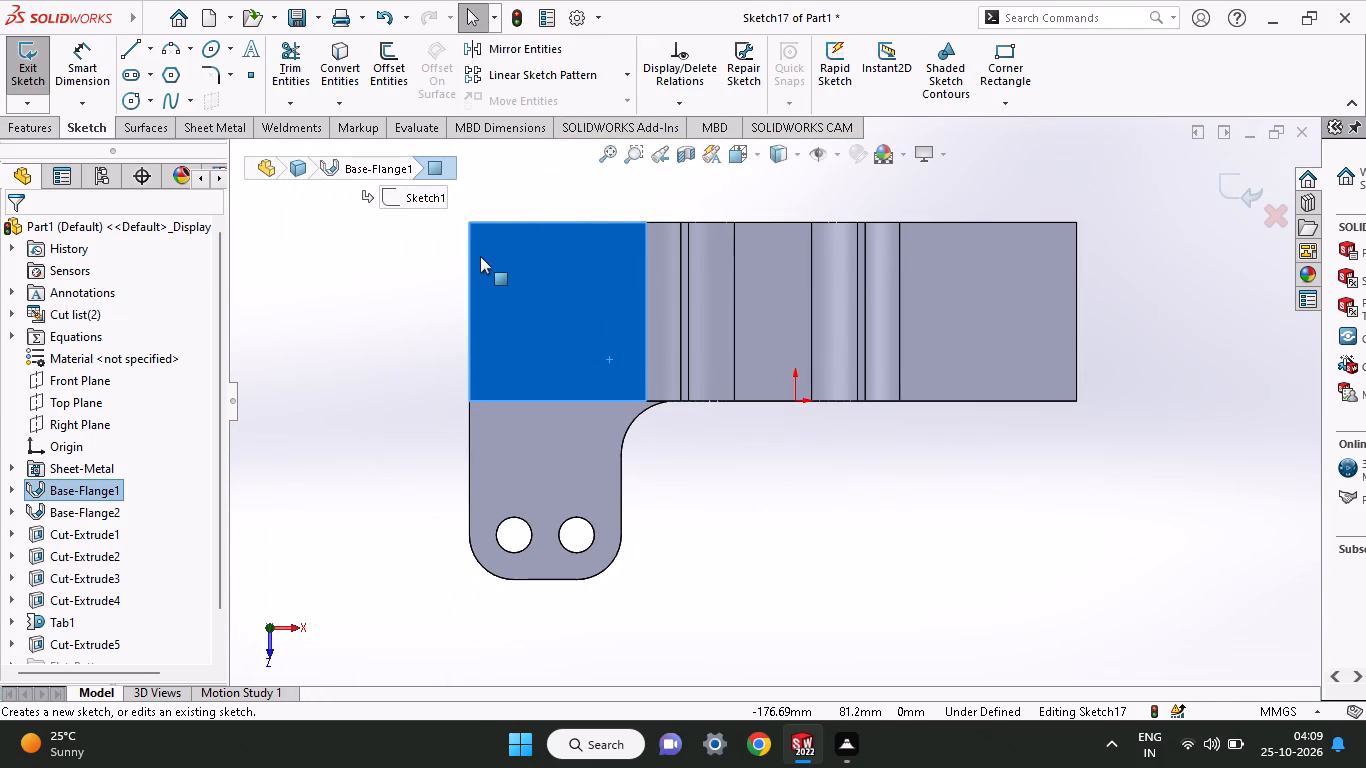
left_click(139, 54)
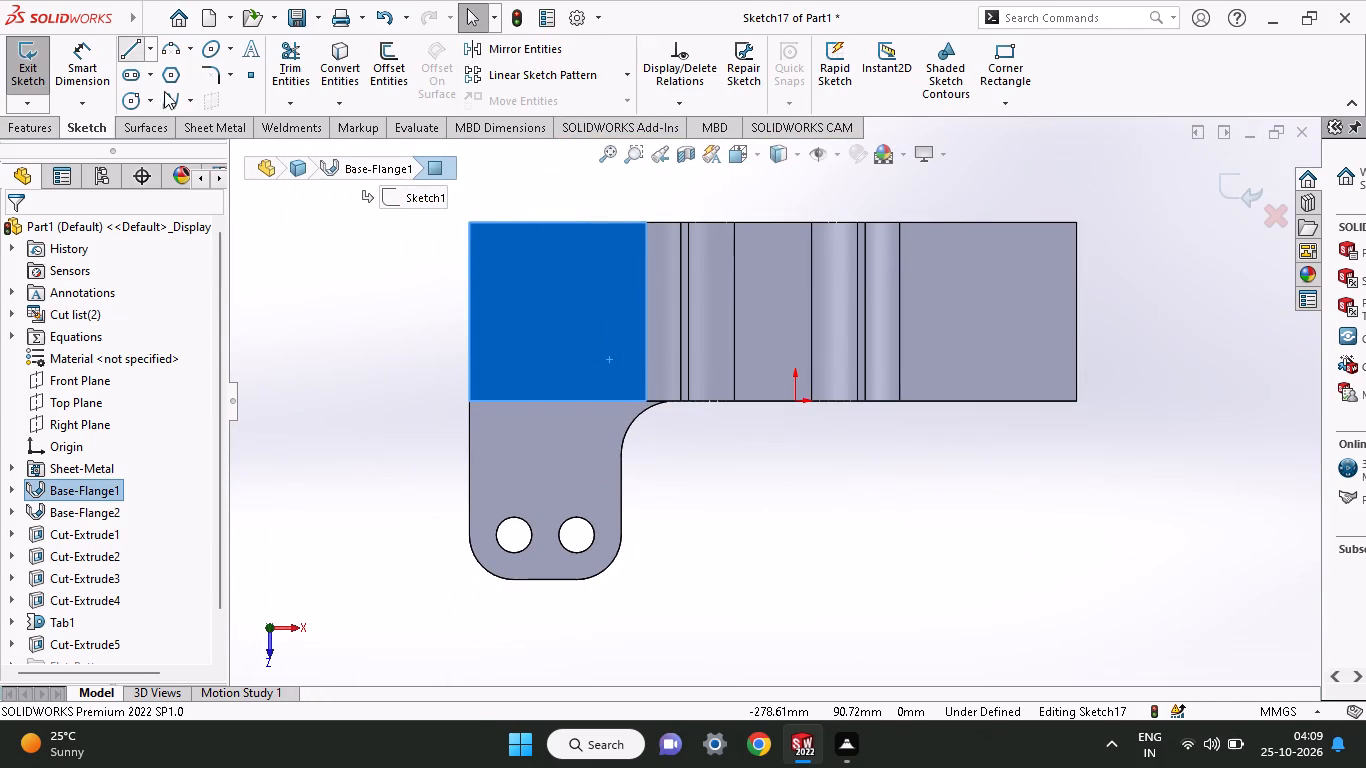
left_click(467, 337)
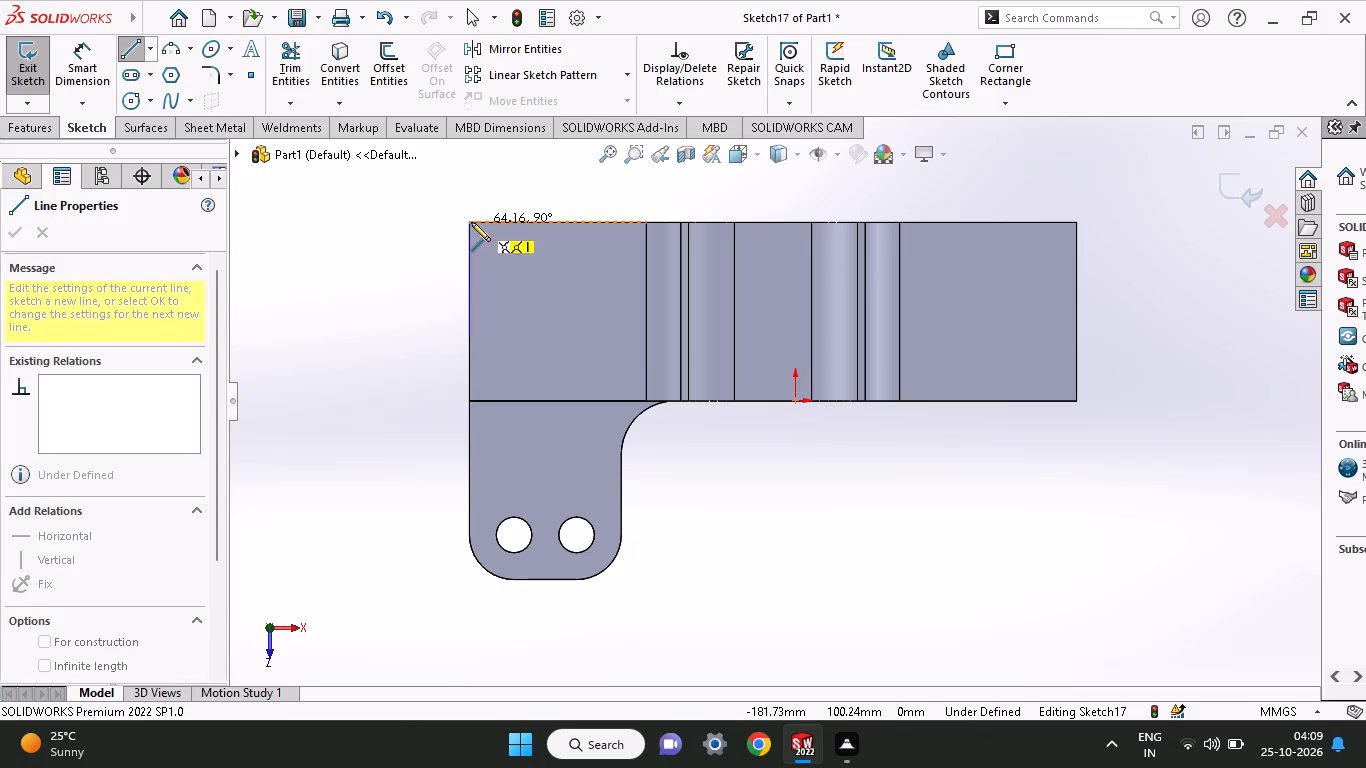
left_click(471, 222)
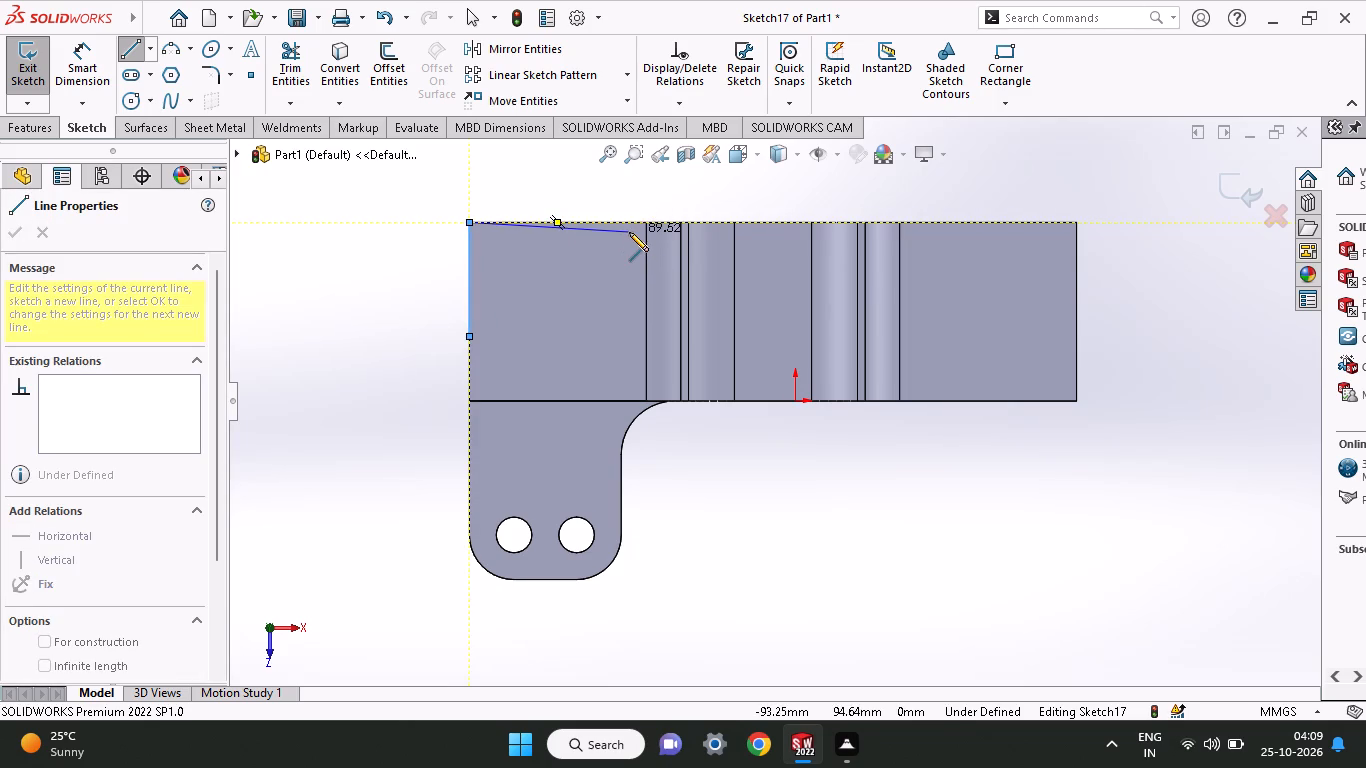
left_click(629, 224)
right_click(646, 198)
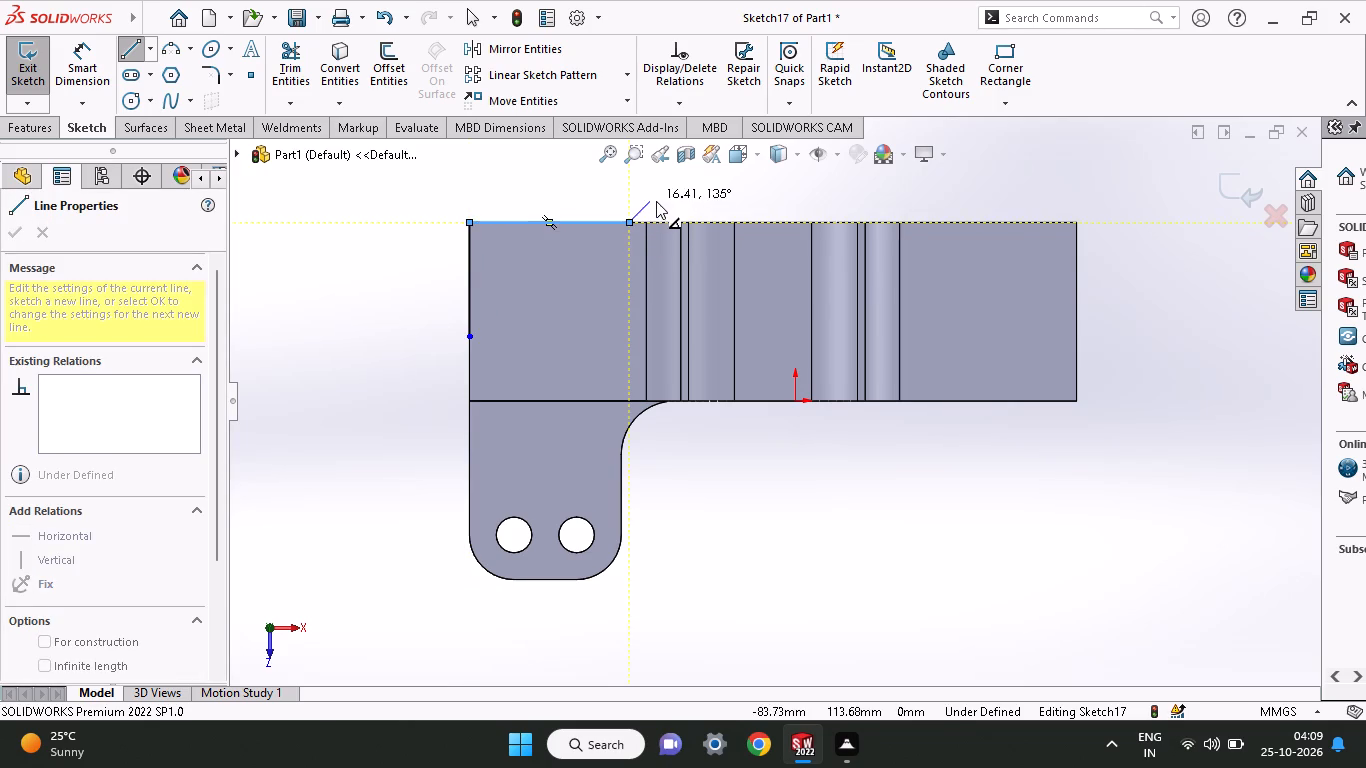
left_click(658, 207)
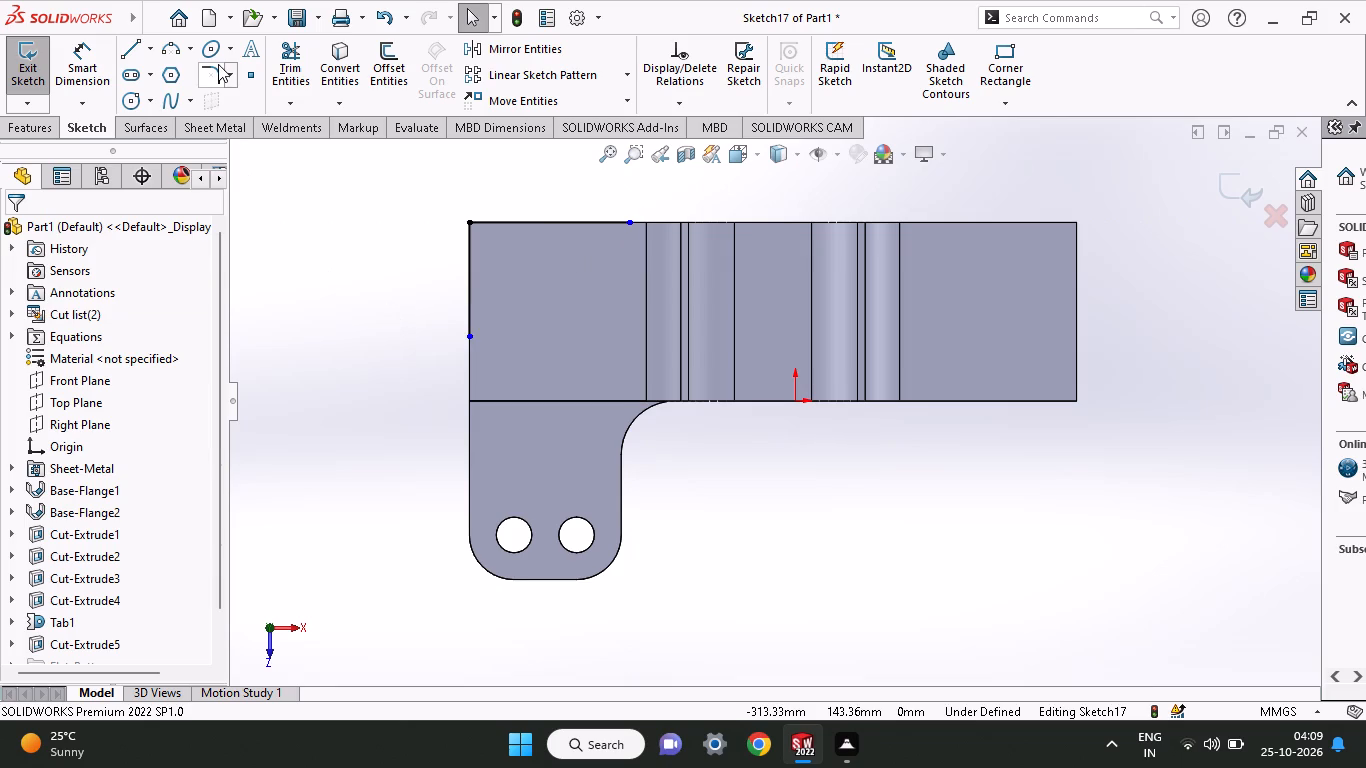
Add a 60 mm radius sketch fillet at the corner where the two lines meet.
left_click(218, 64)
left_click(472, 219)
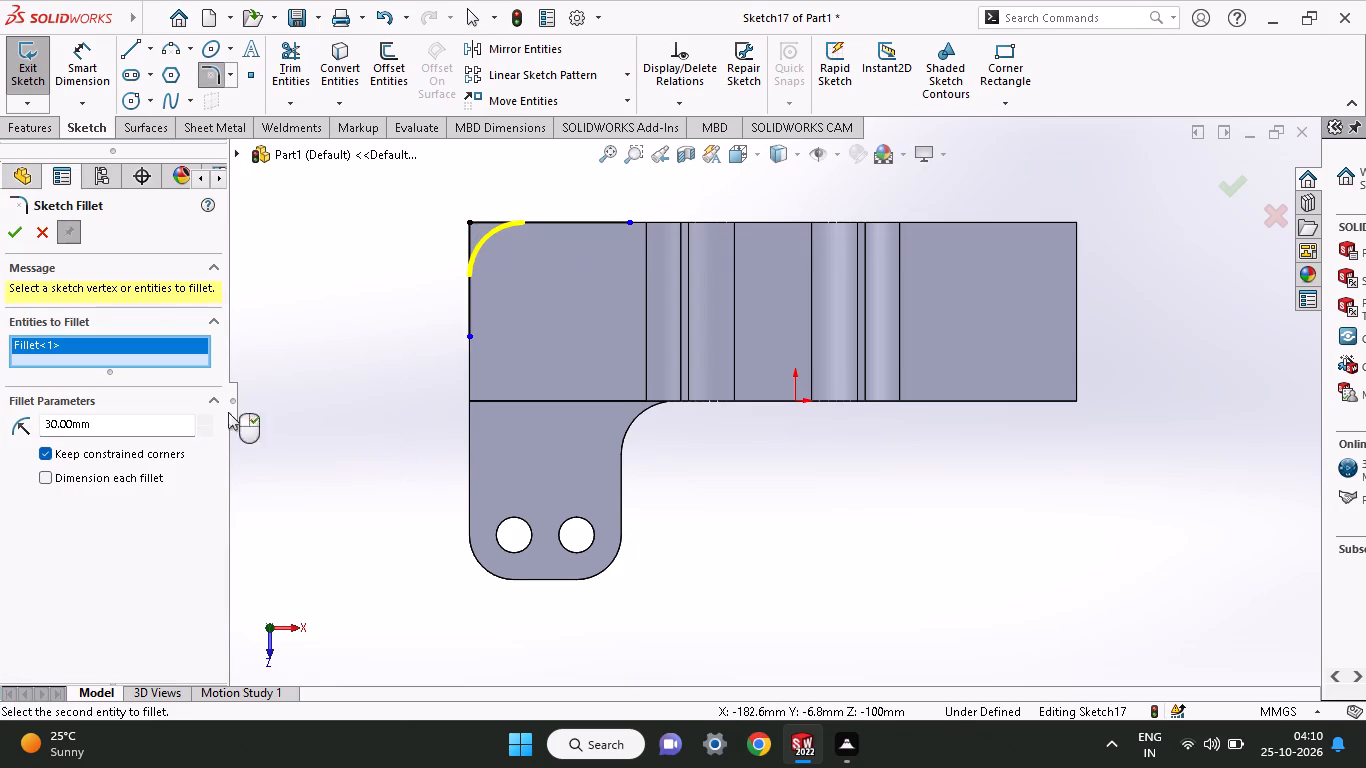
left_click_drag(113, 423, 0, 422)
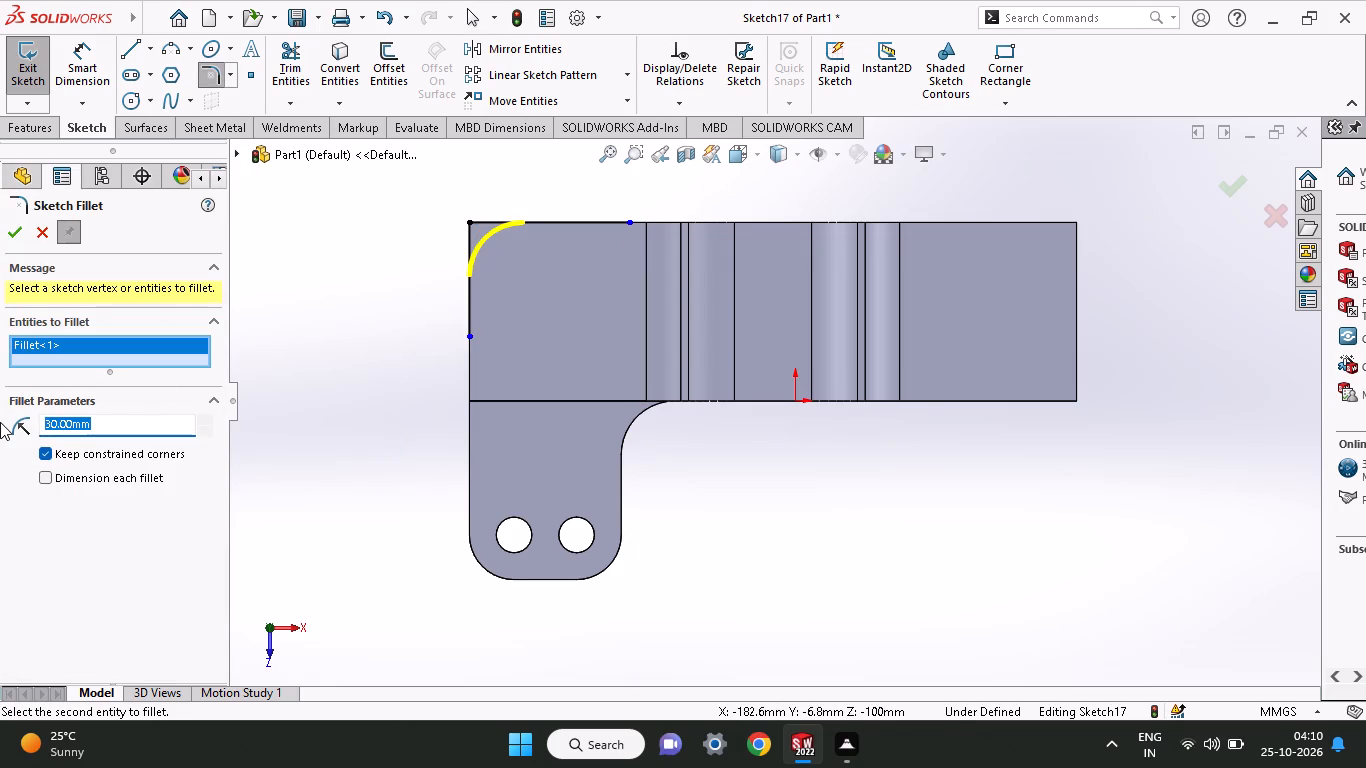
type("60")
key("Return")
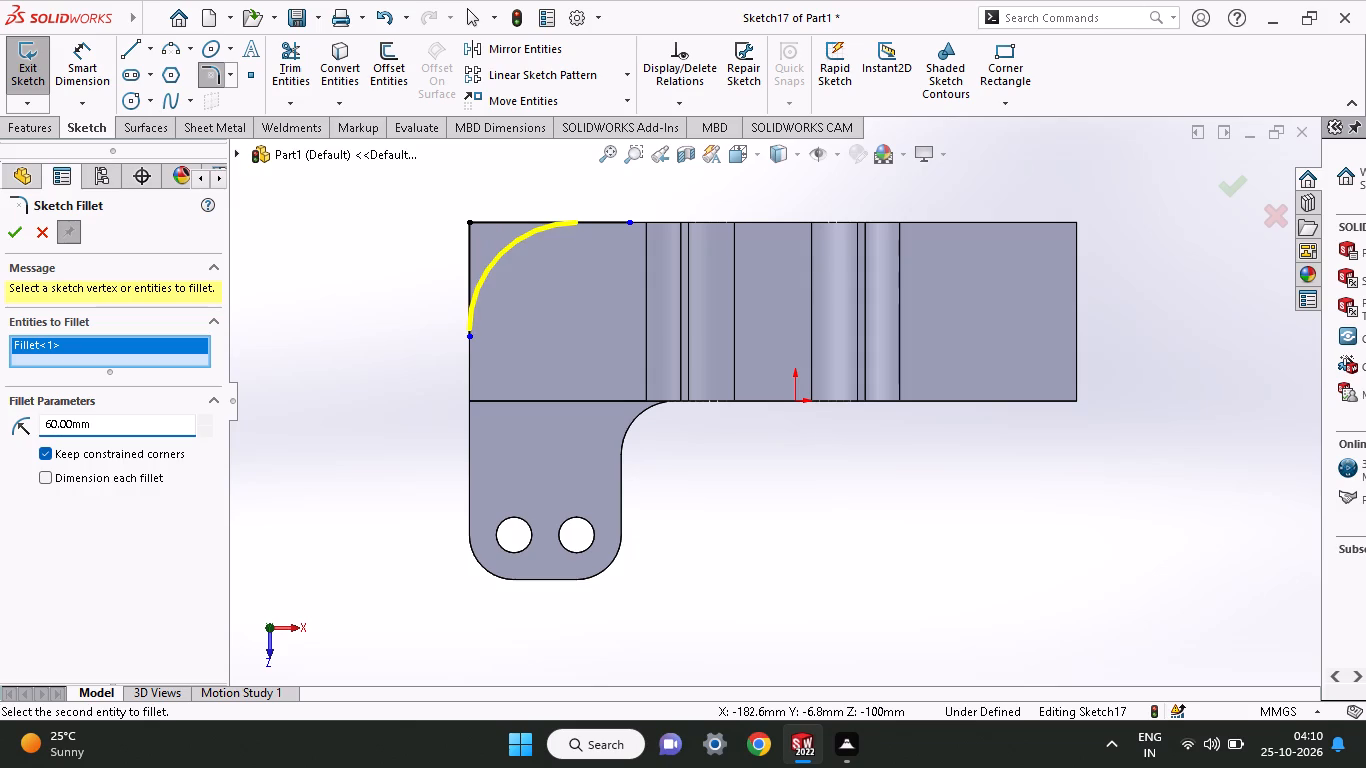
left_click(13, 228)
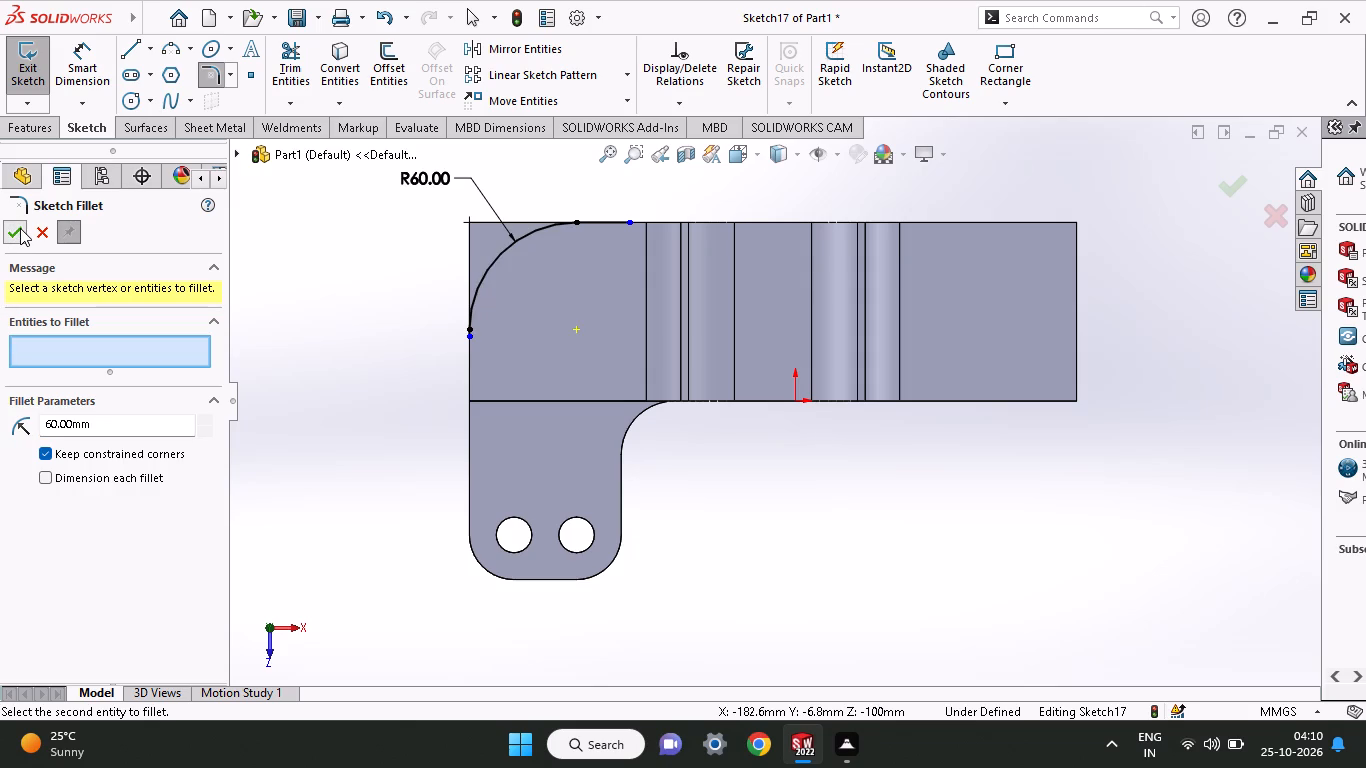
left_click(20, 228)
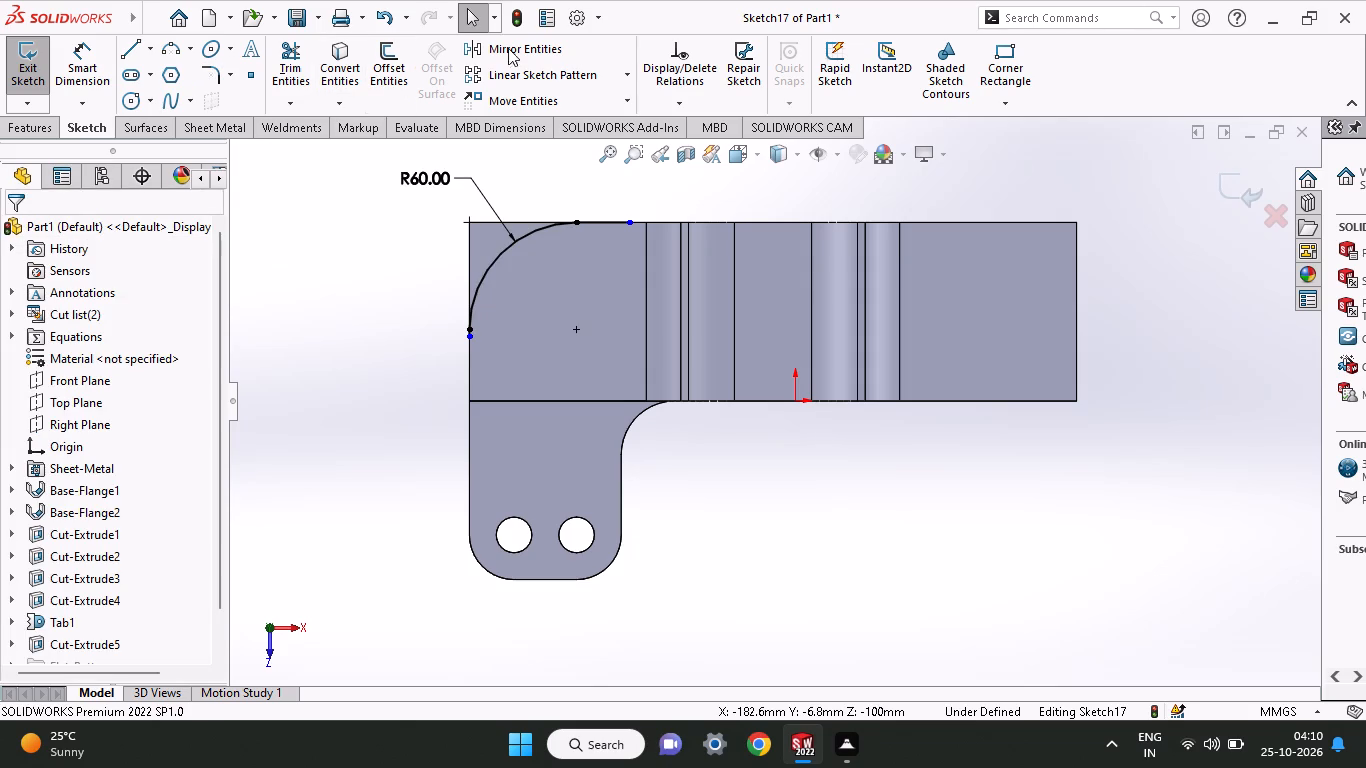
Draw a corner rectangle between the 60 mm arc's endpoints and trim the excess lines, leaving only the closed region outside the arc.
left_click(988, 44)
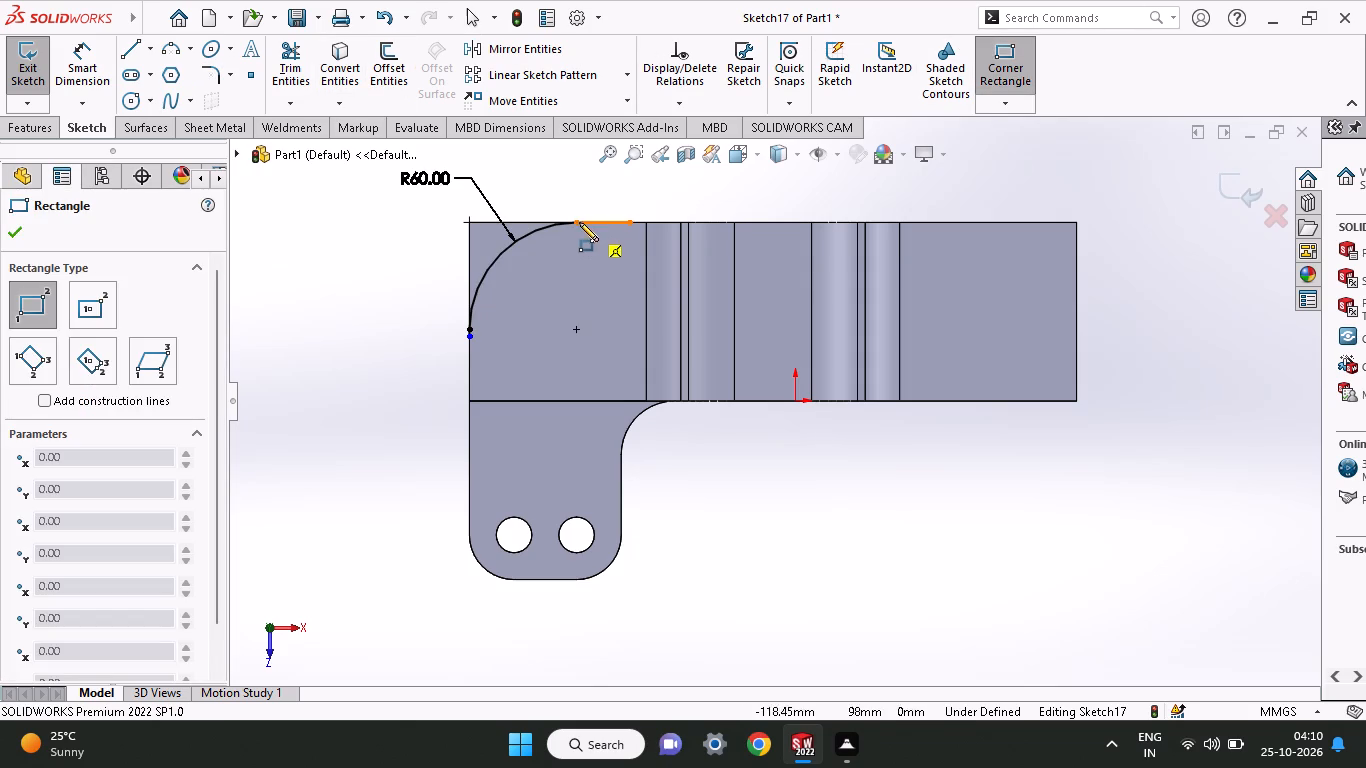
left_click(572, 223)
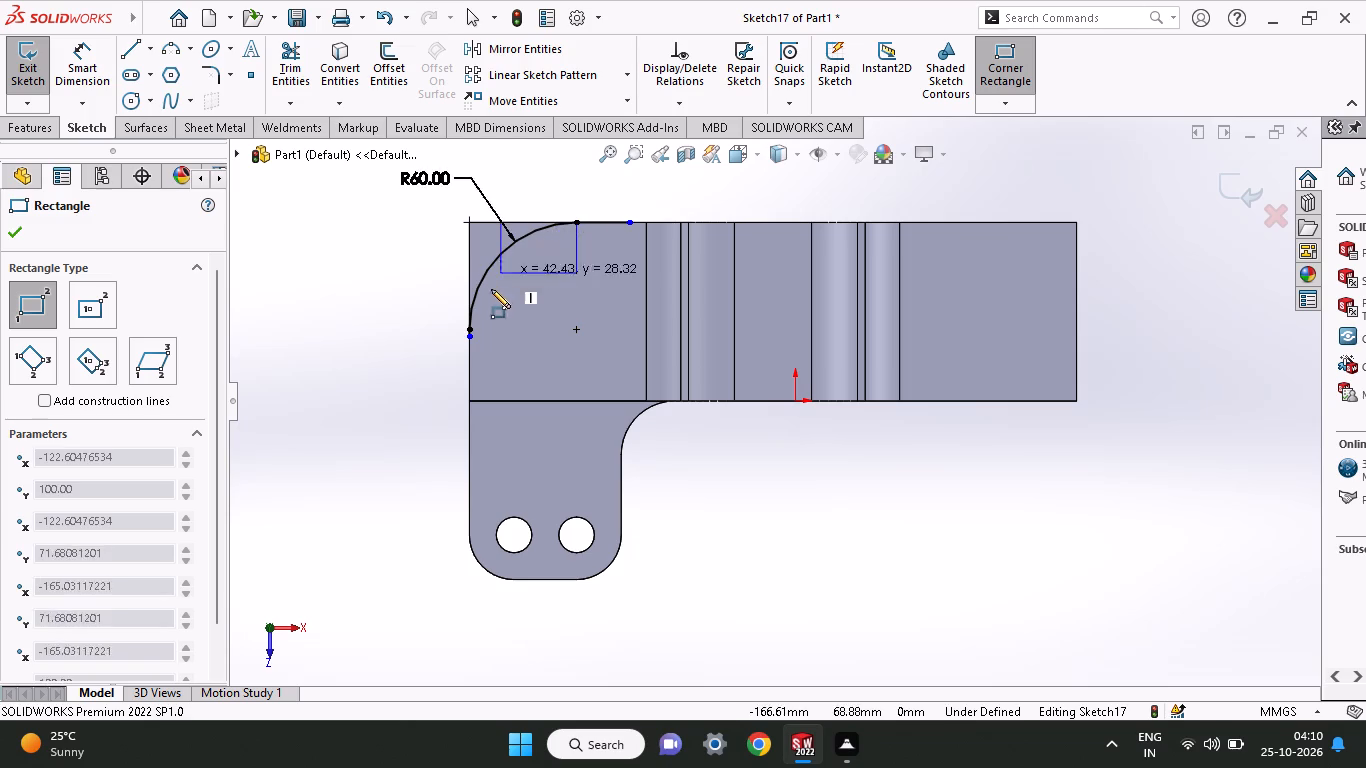
left_click(466, 330)
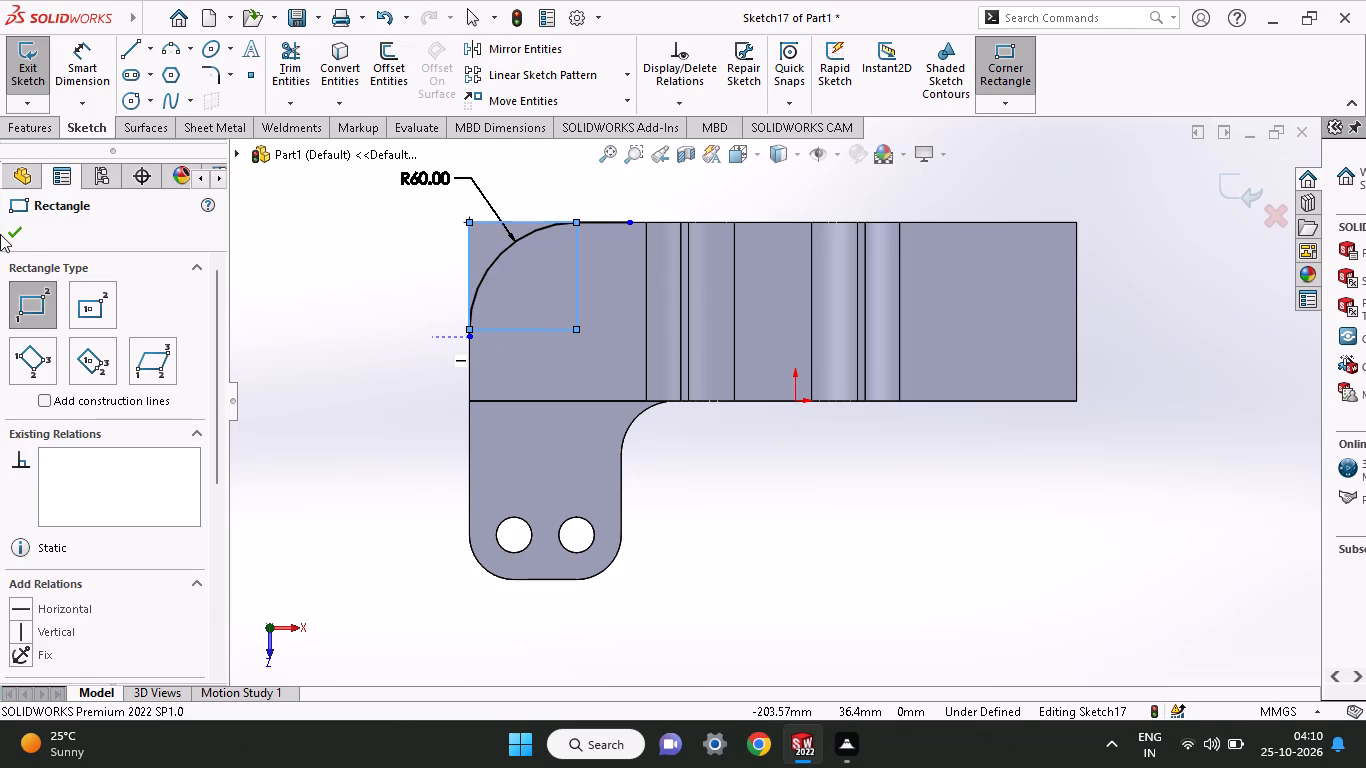
left_click(17, 232)
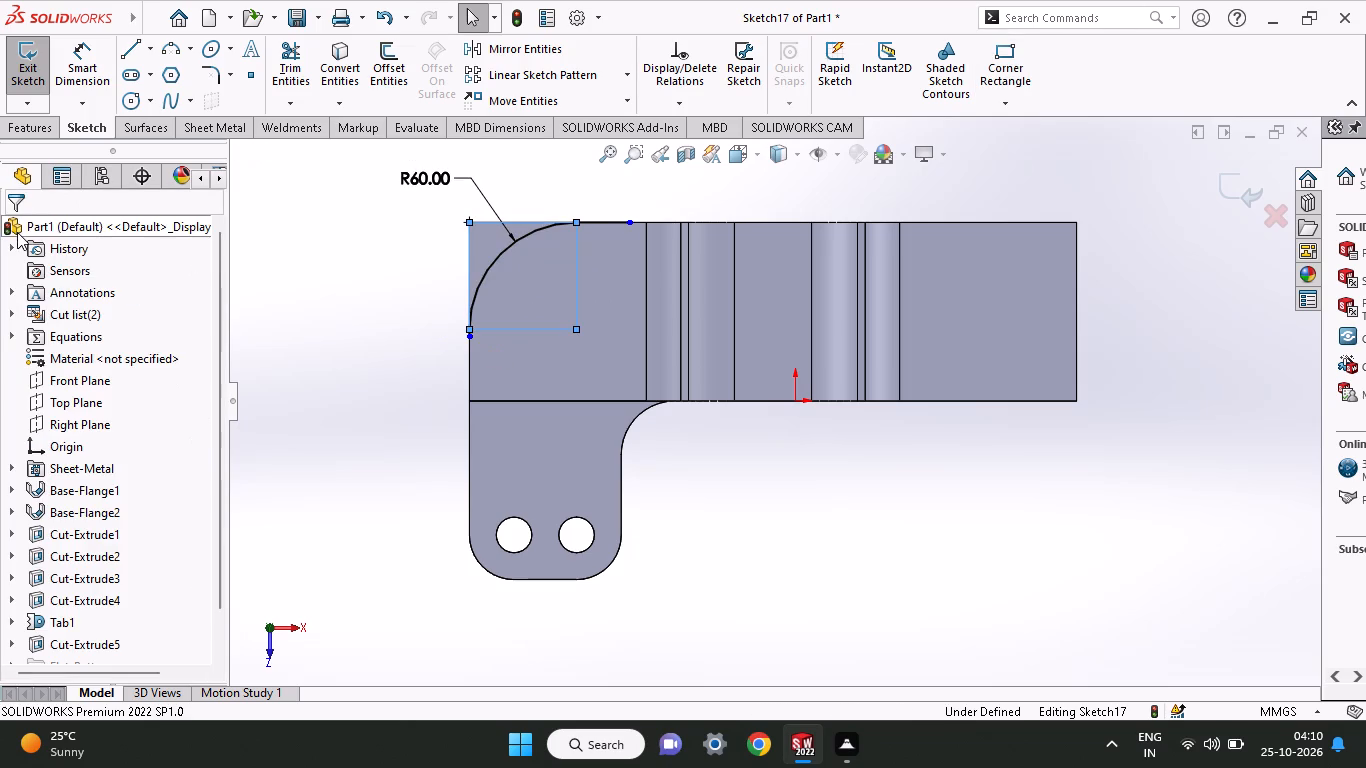
left_click(286, 65)
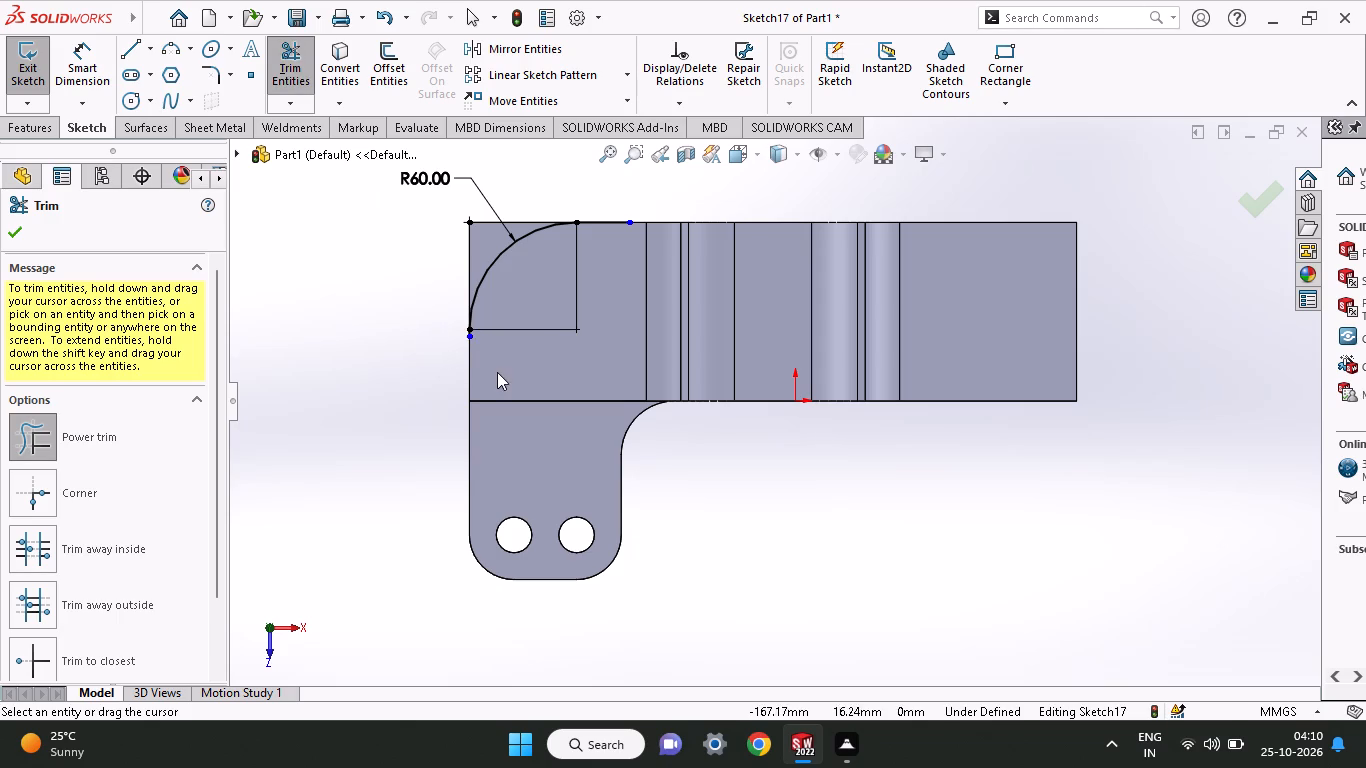
left_click_drag(497, 372, 628, 174)
left_click_drag(517, 331, 473, 330)
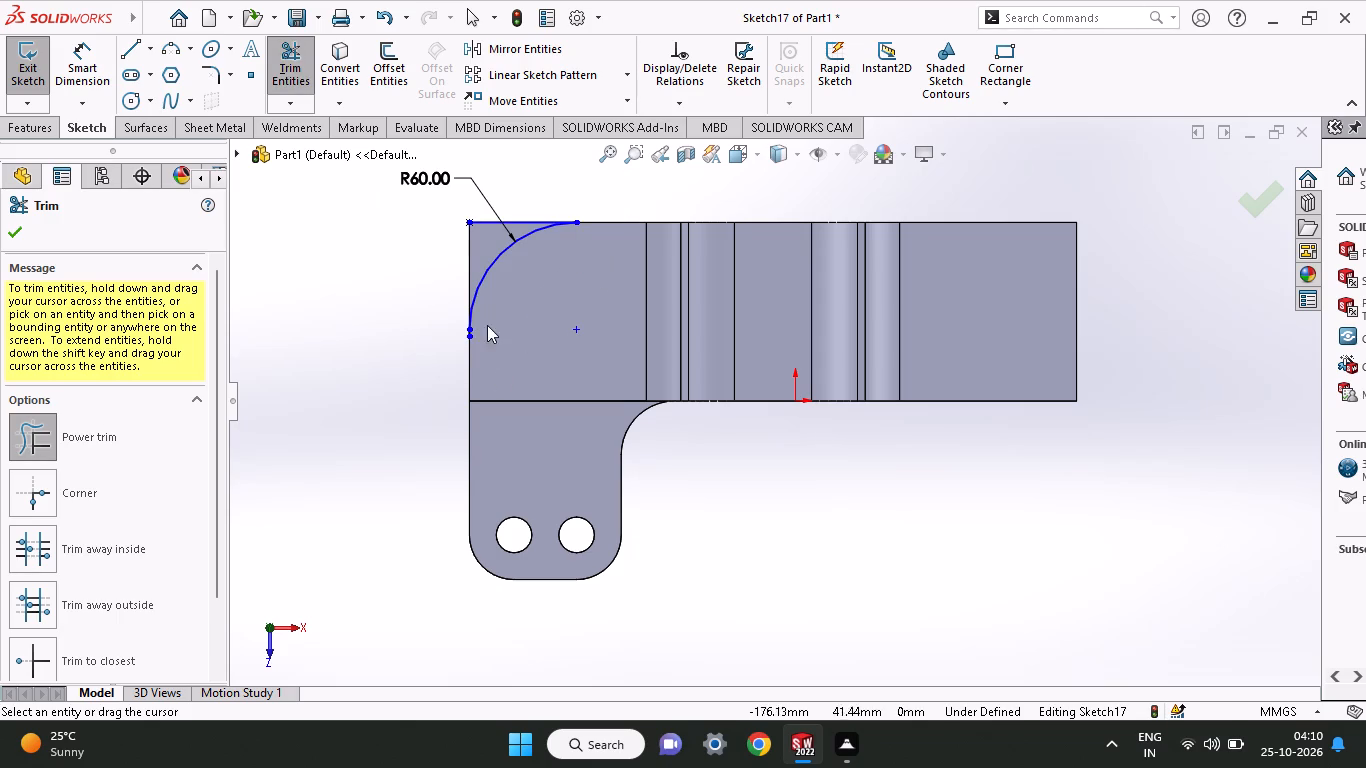
left_click_drag(506, 324, 479, 332)
left_click_drag(479, 332, 442, 336)
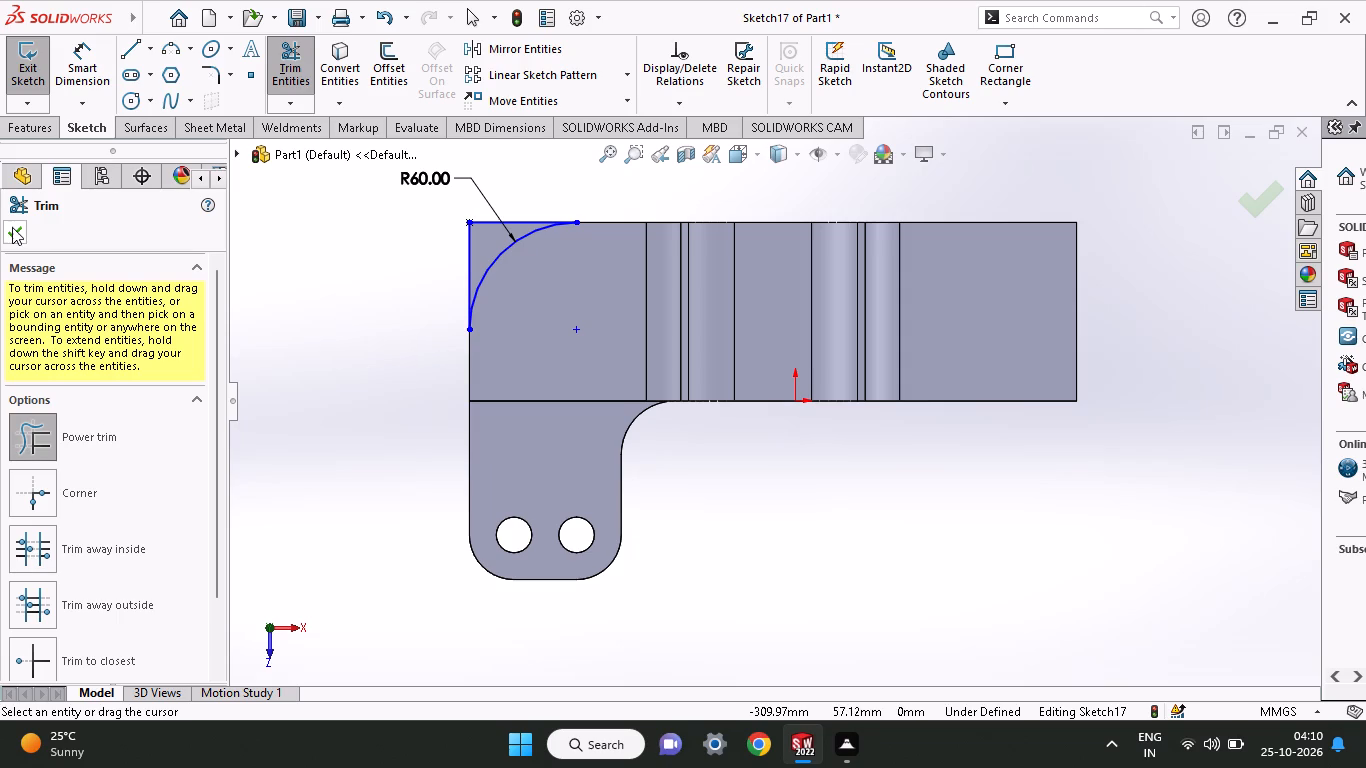
left_click(10, 232)
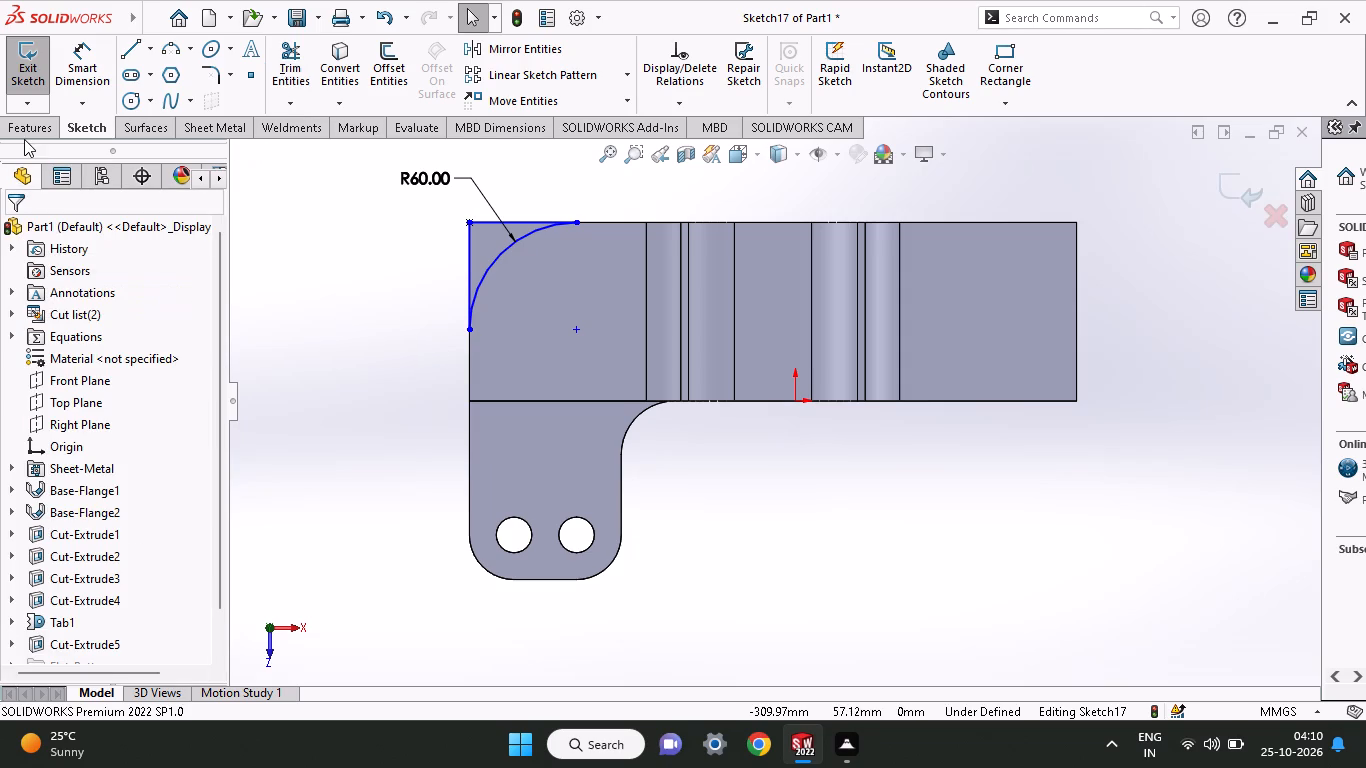
Extrude-cut the closed corner region with a 155 mm blind depth to round off the flat end's outer corner.
left_click(24, 139)
left_click(33, 127)
left_click(288, 76)
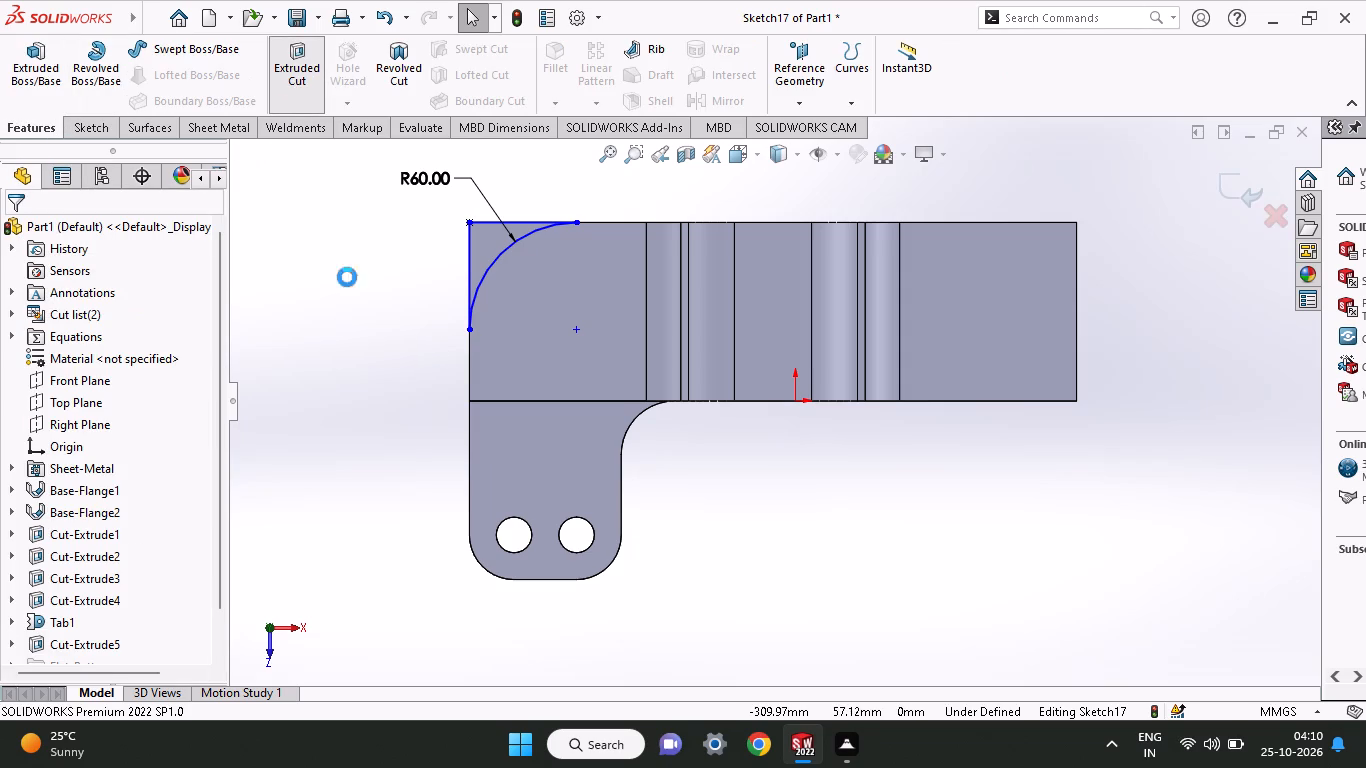
middle_click_drag(407, 311, 438, 242)
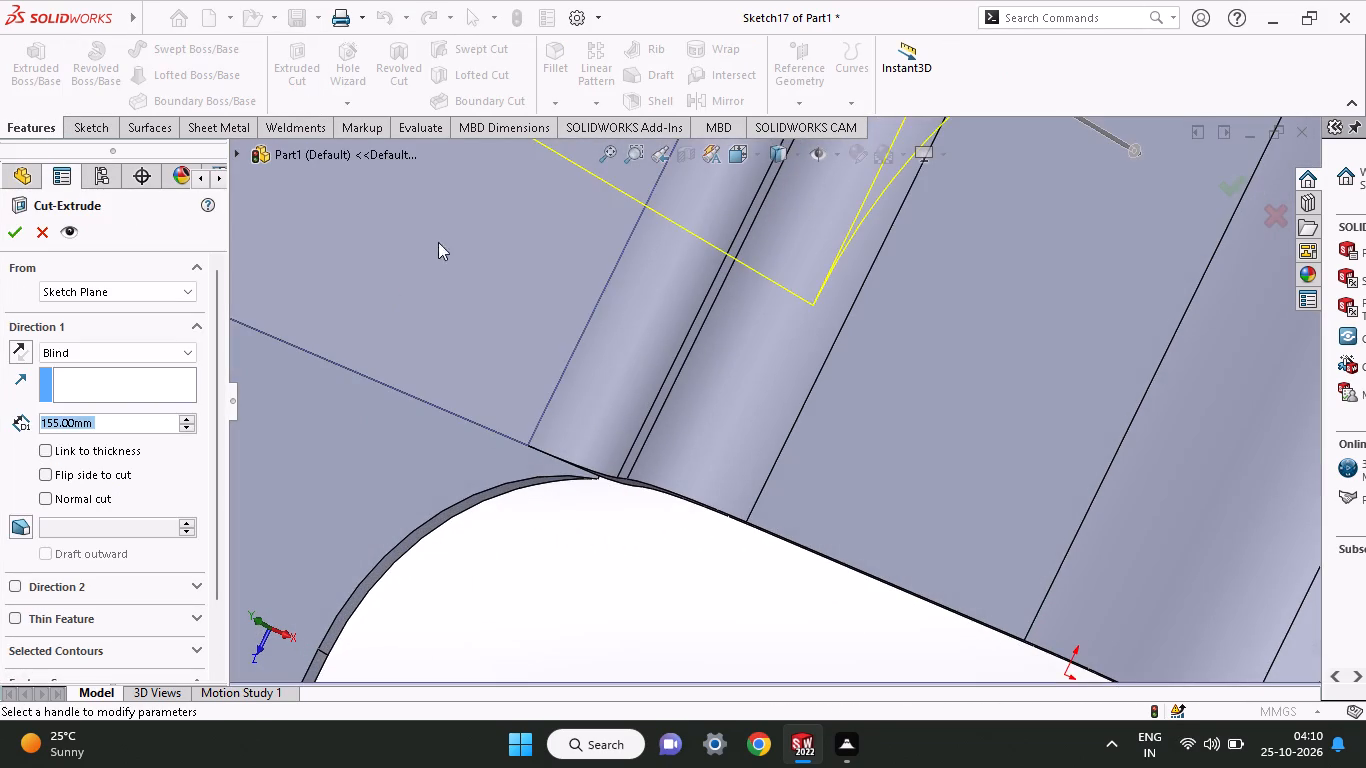
middle_click_drag(438, 242, 602, 288)
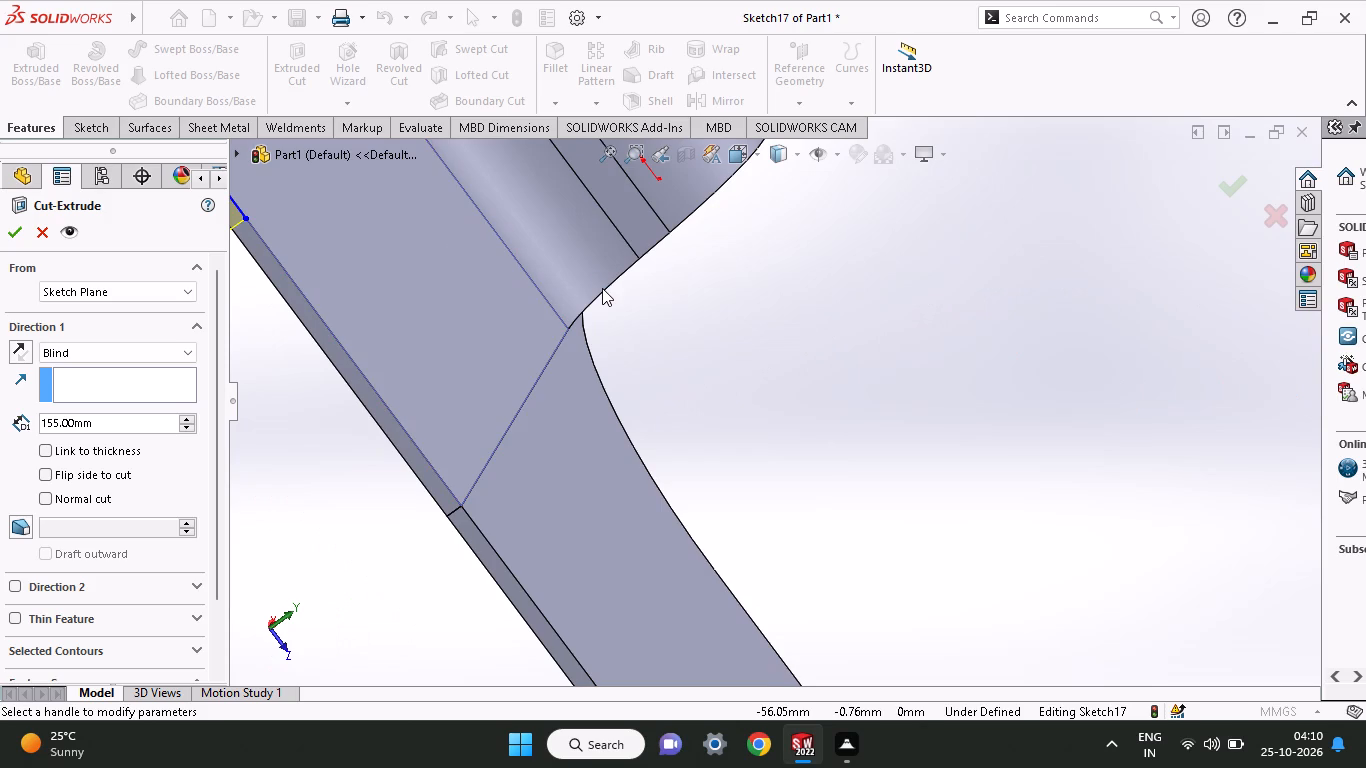
scroll(602, 288, "up", 6, "ctrl")
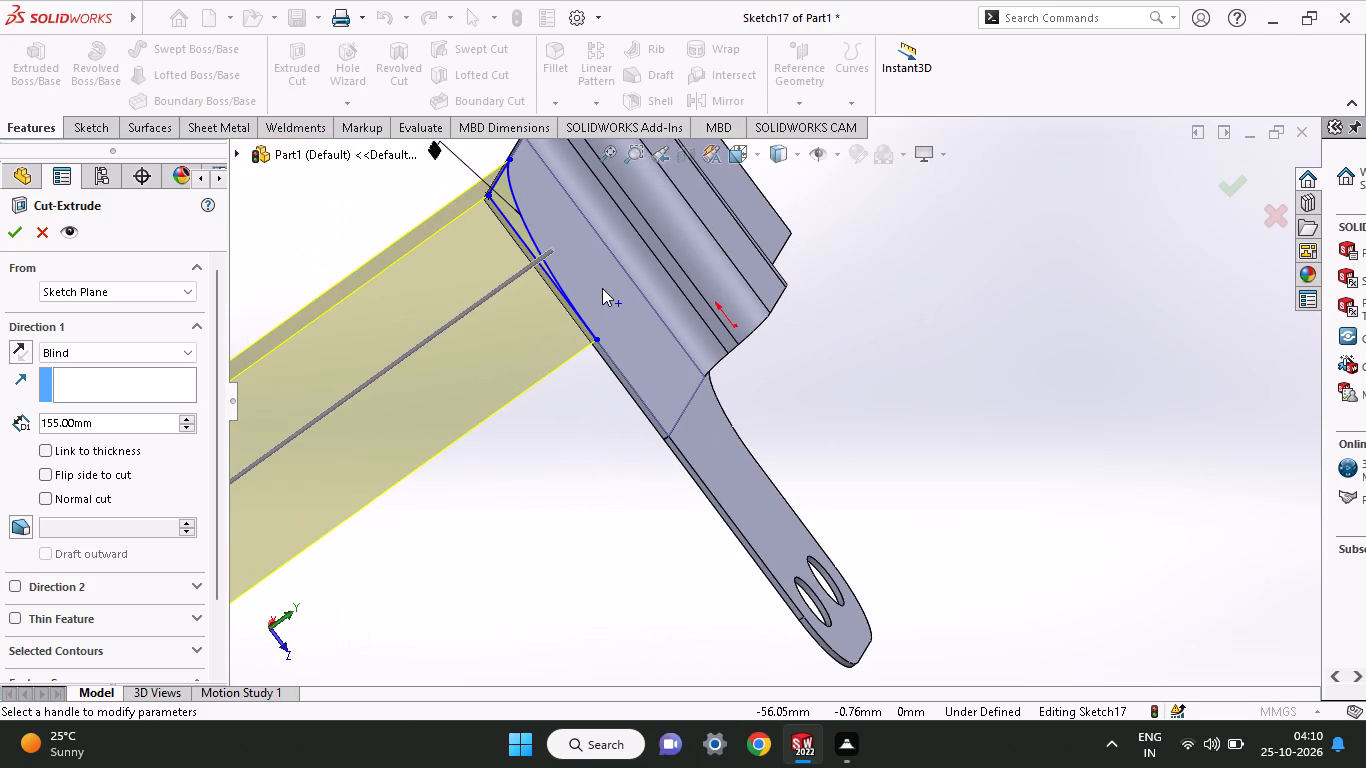
left_click(3, 234)
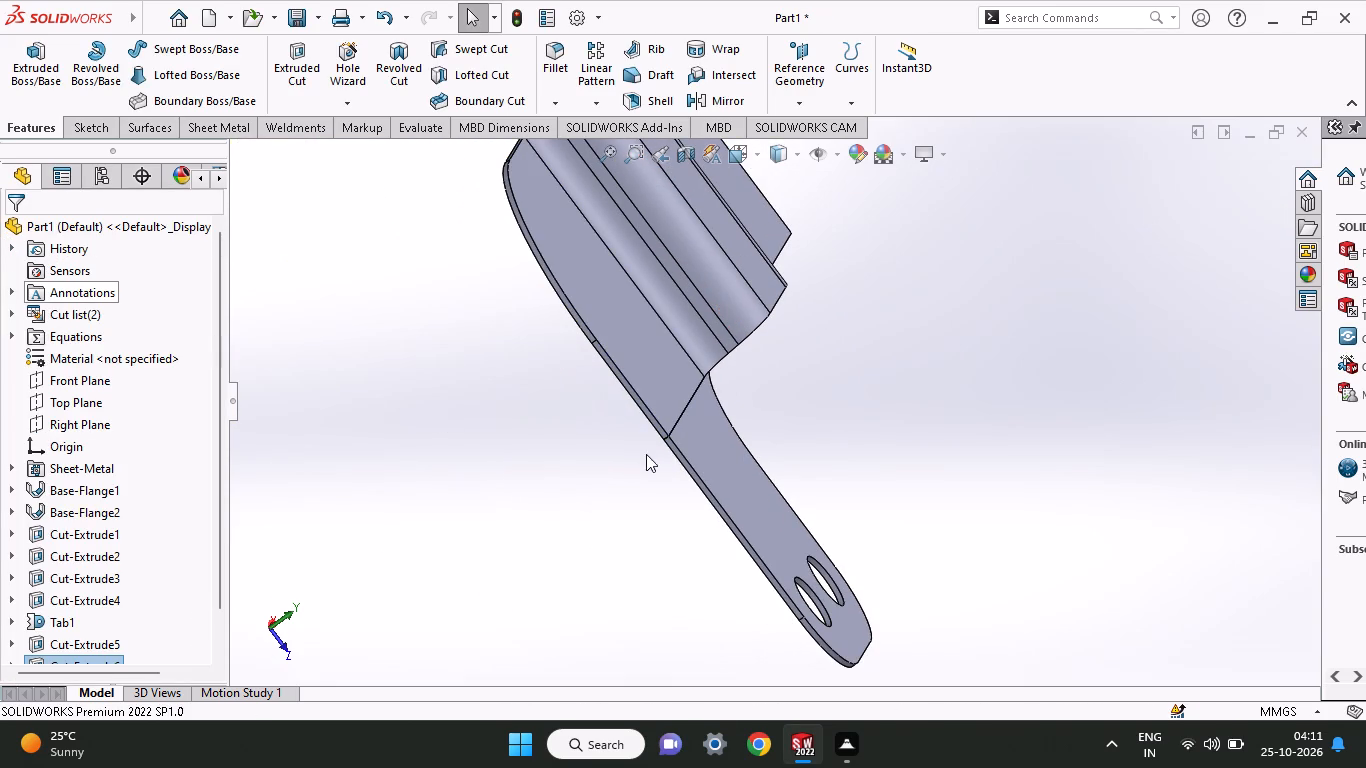
Start a sketch on the flat end face opposite the tab and draw a circle centred about 33 mm from the end edge and 53 mm from the tab-side edge.
middle_click_drag(646, 454, 576, 393)
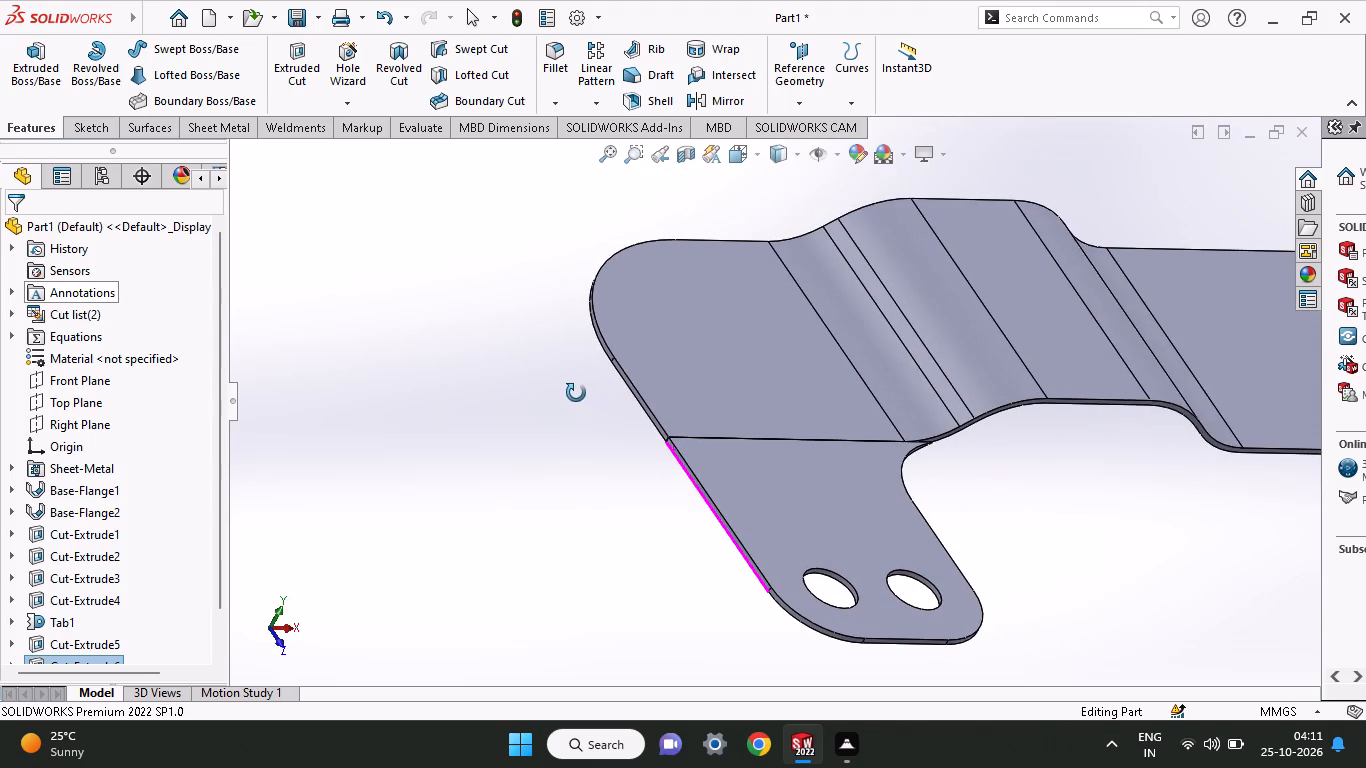
middle_click_drag(576, 393, 597, 403)
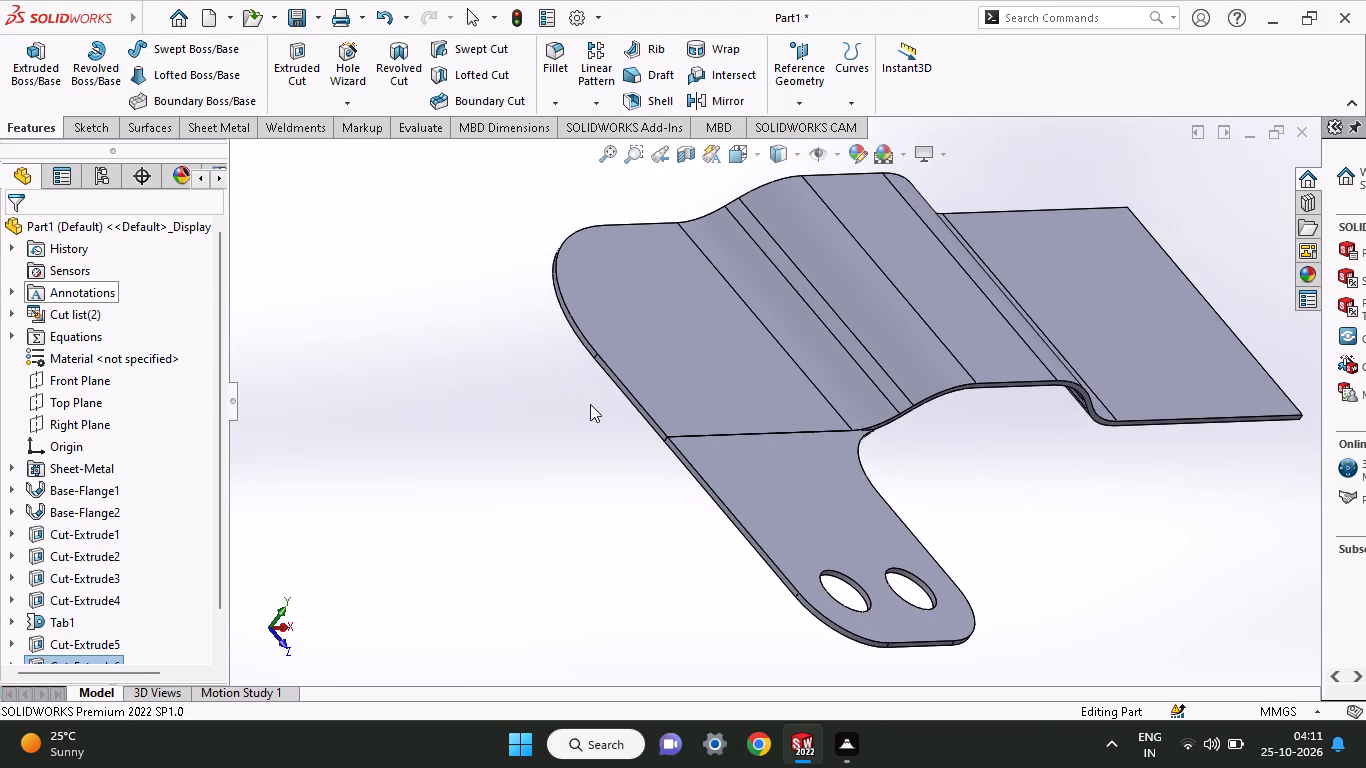
left_click(1111, 288)
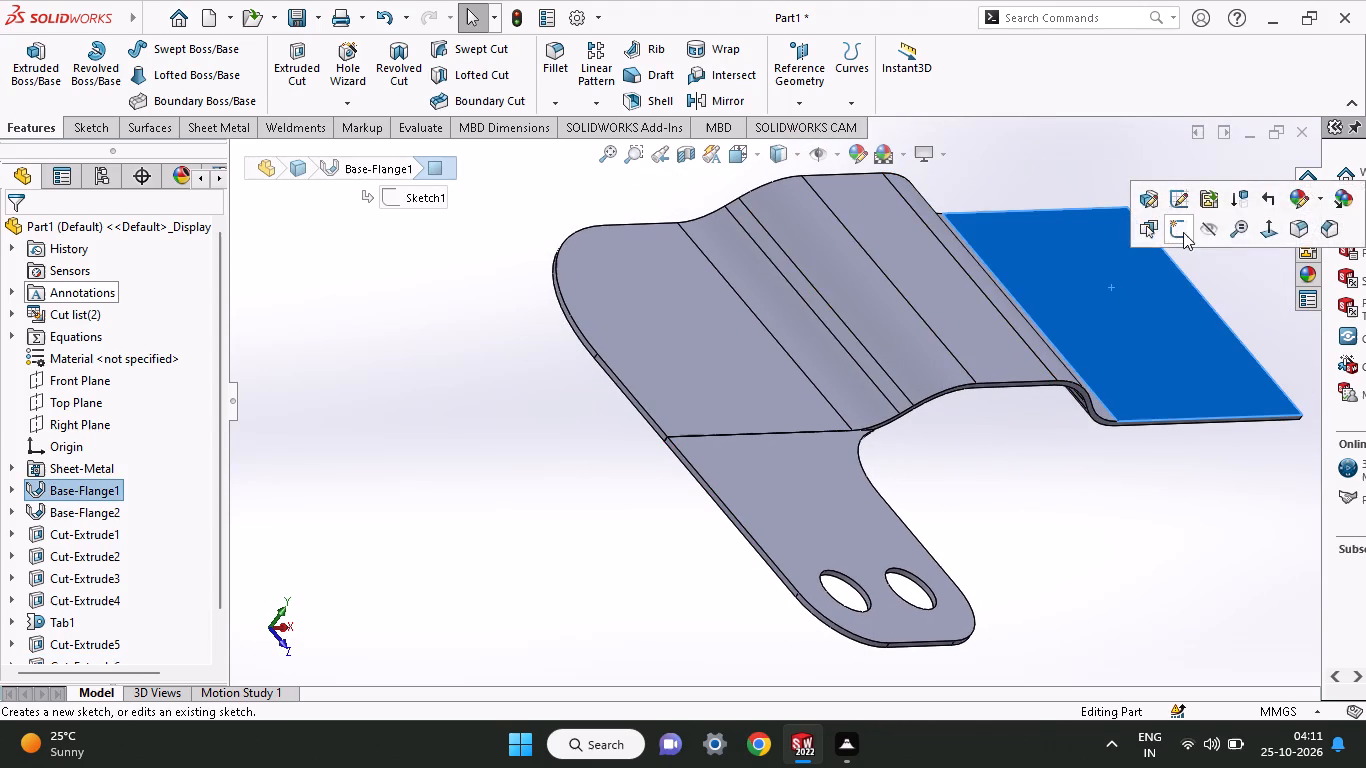
left_click(1183, 232)
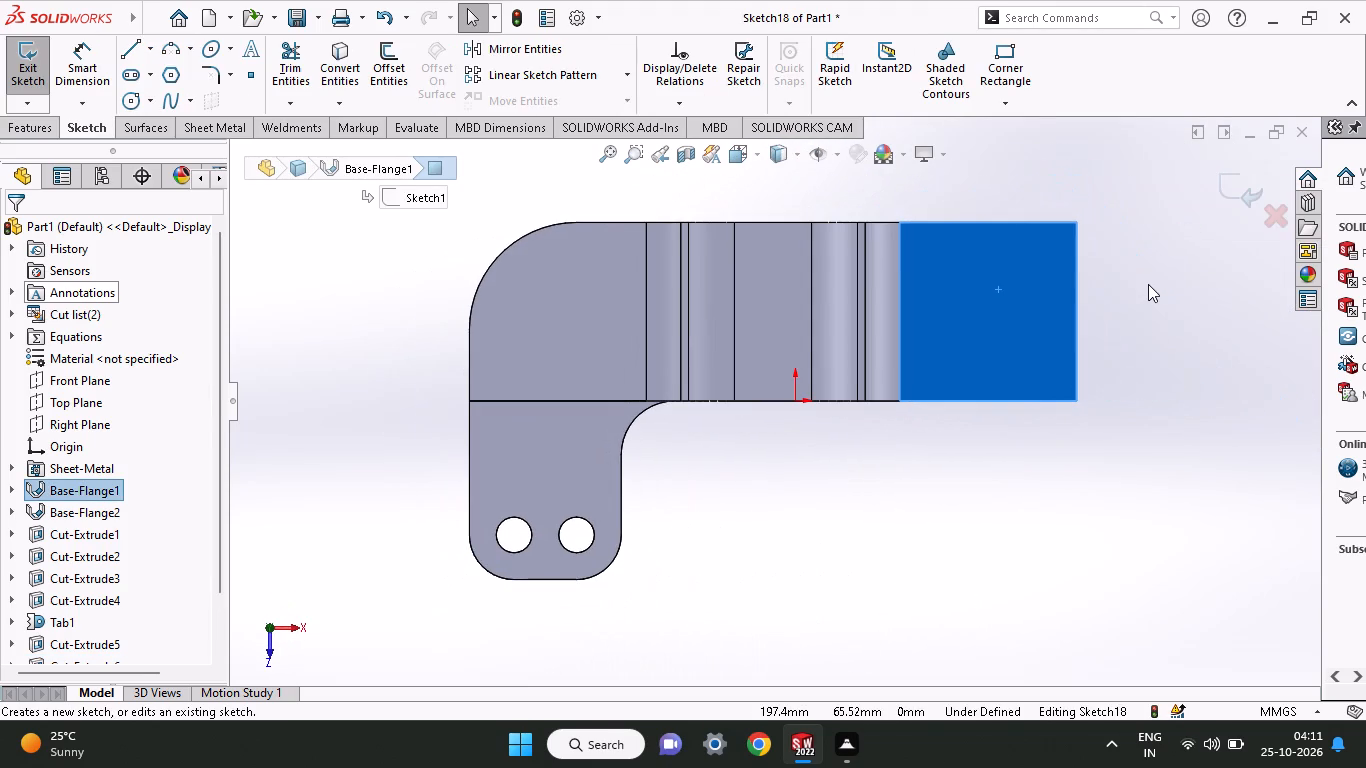
scroll(1148, 284, "down", 5, "ctrl")
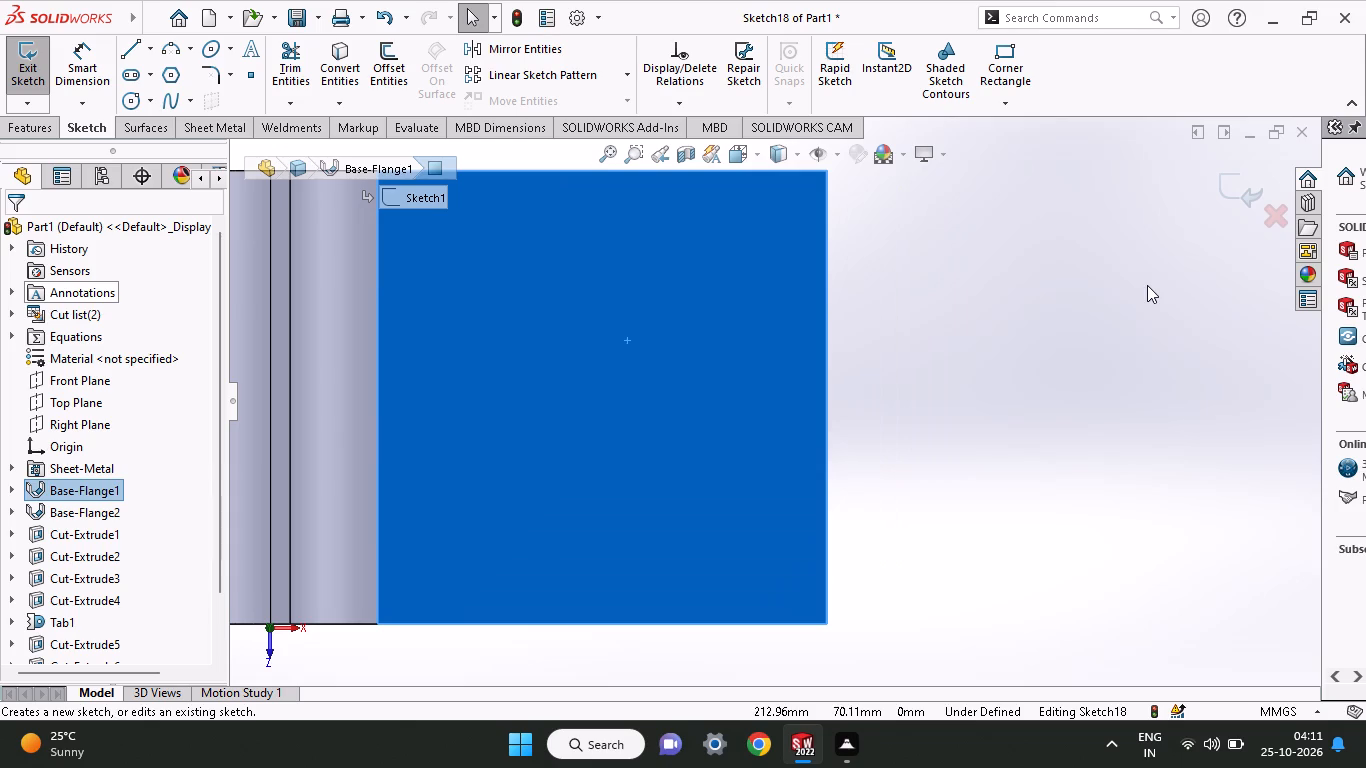
left_click(125, 94)
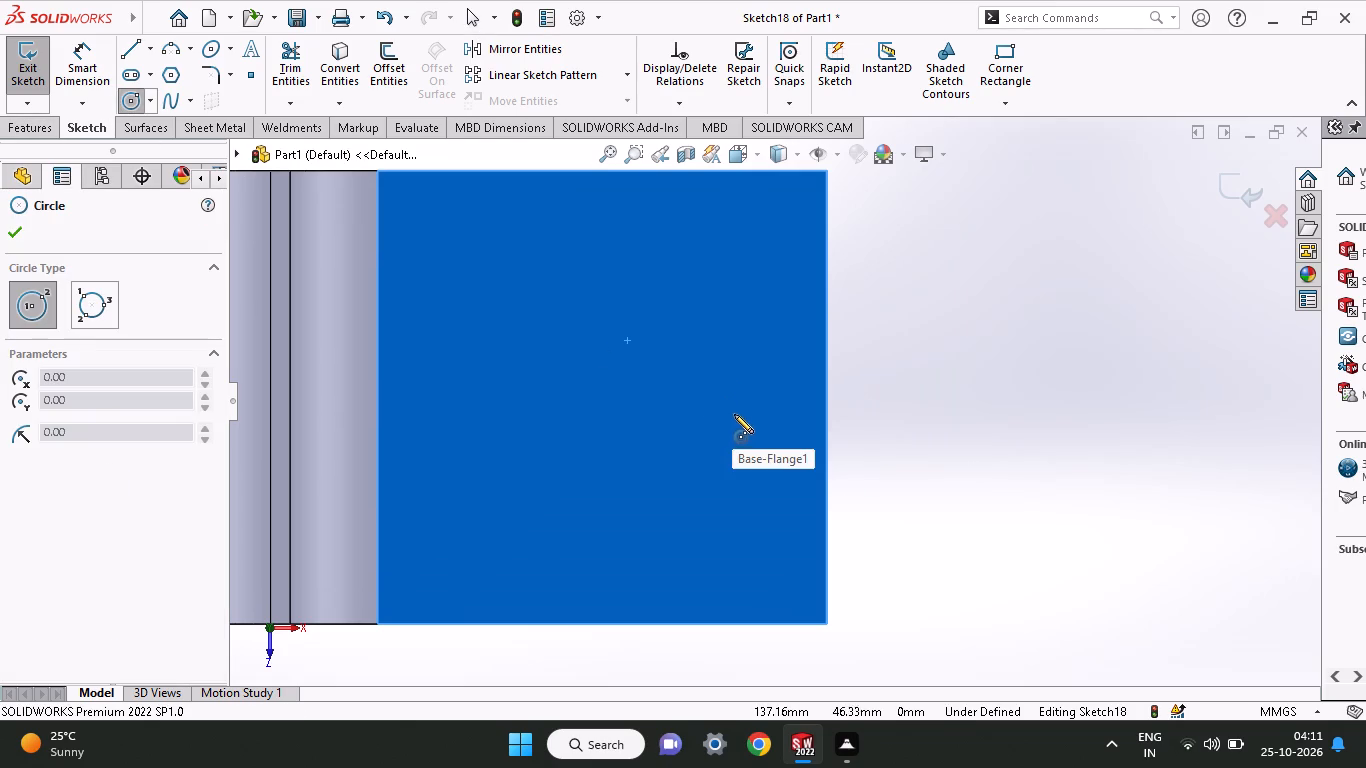
left_click(678, 386)
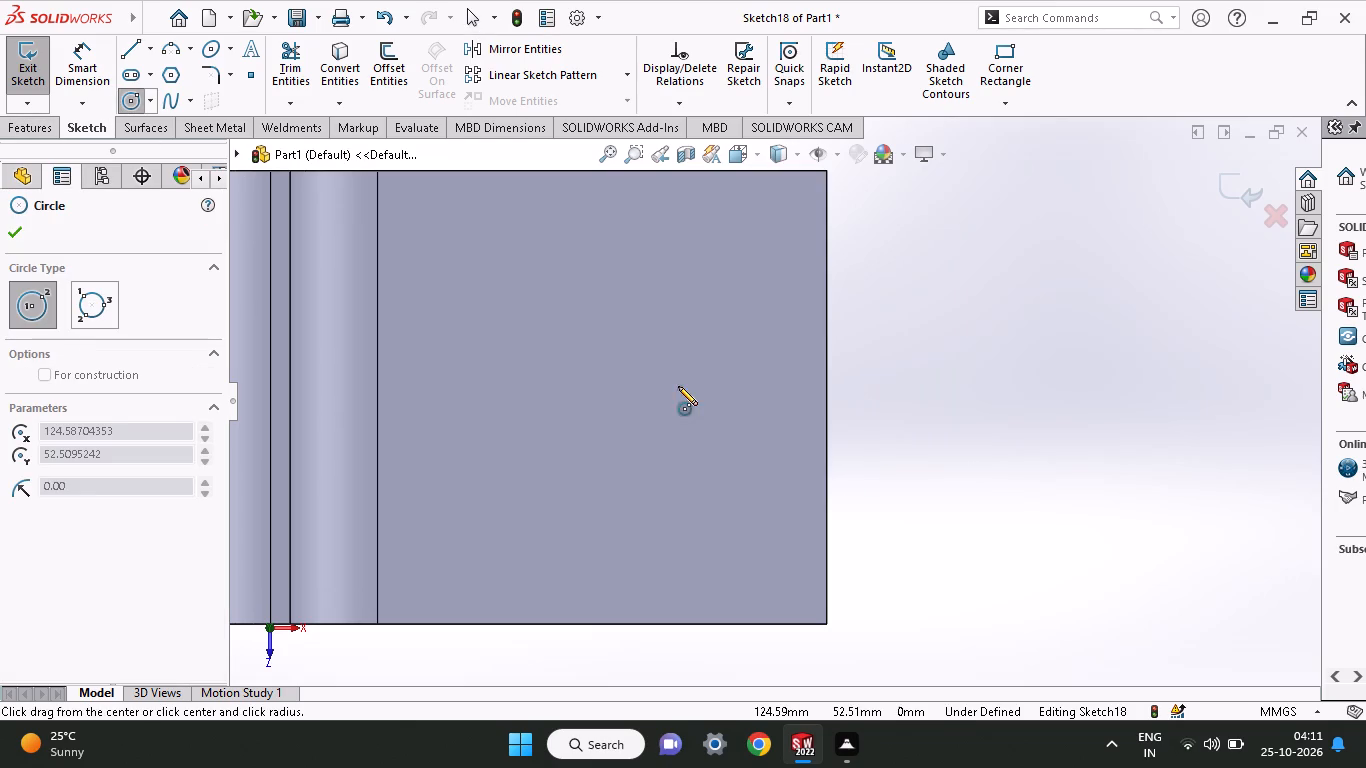
left_click(693, 430)
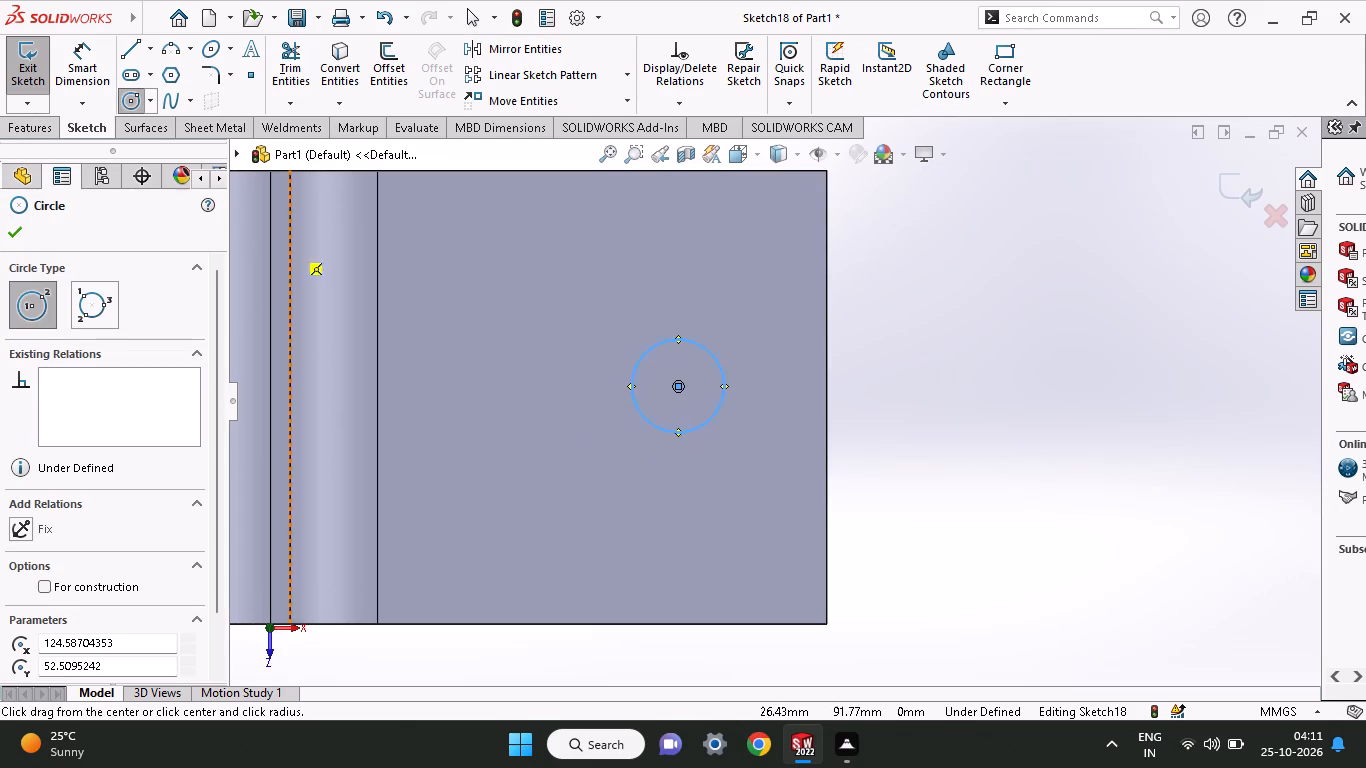
Dimension the circle's centre from the face's outer tab-side corner, 50 mm across the strip and 25 mm in from the end edge.
left_click(107, 57)
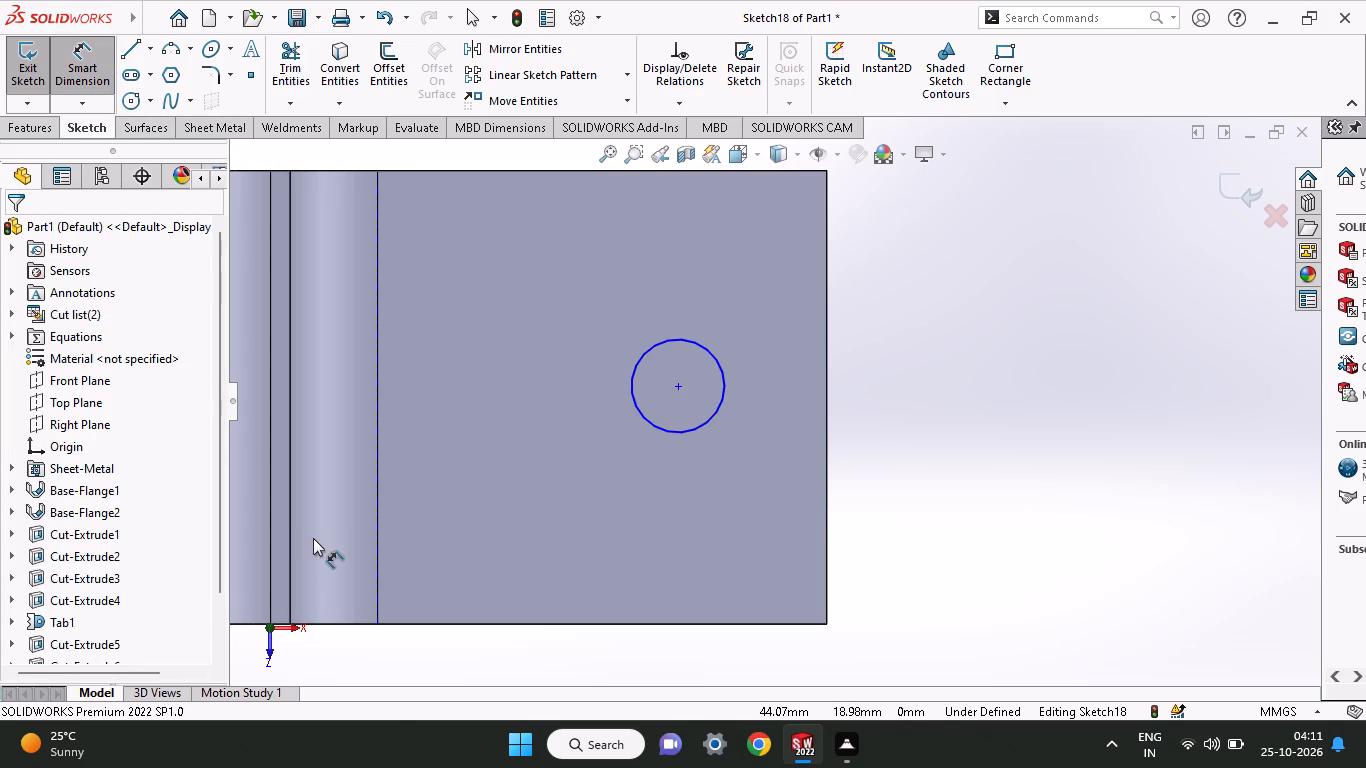
left_click(672, 389)
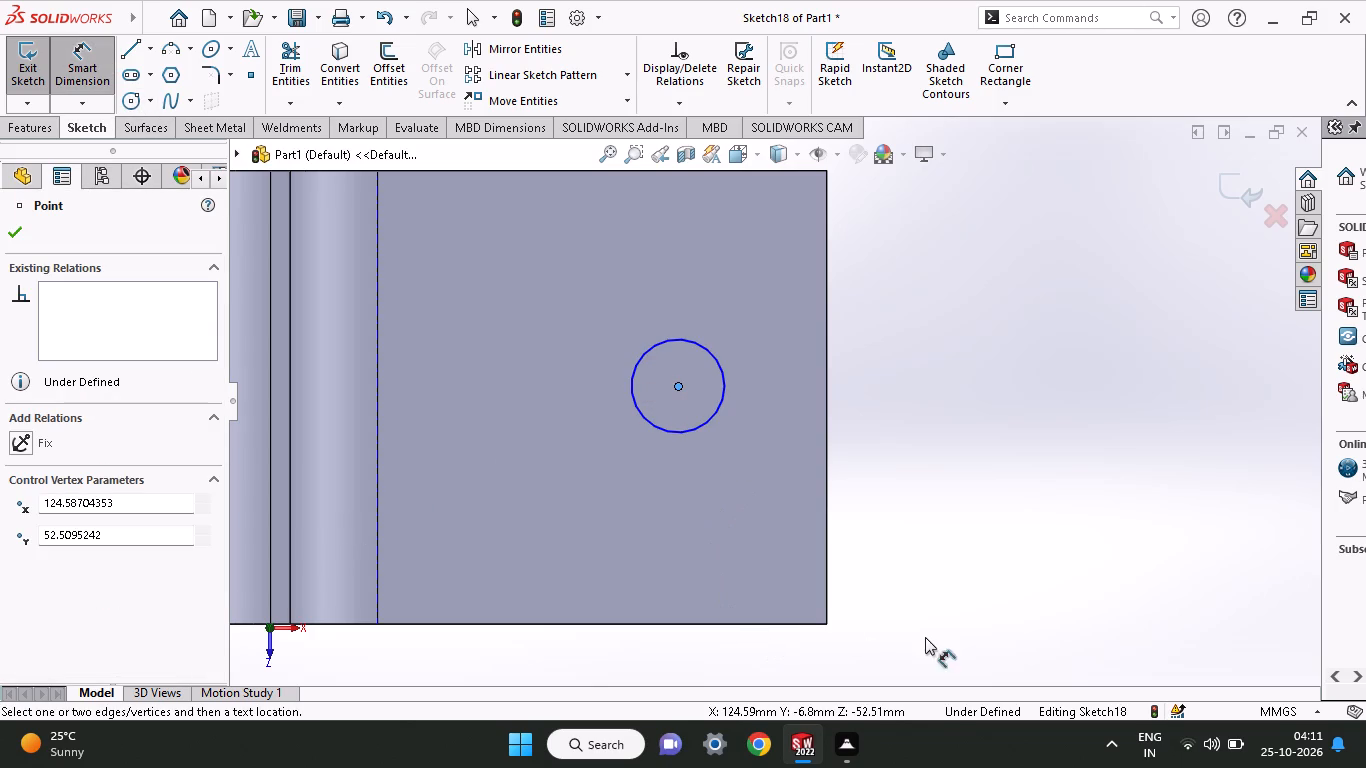
left_click(827, 623)
left_click(906, 512)
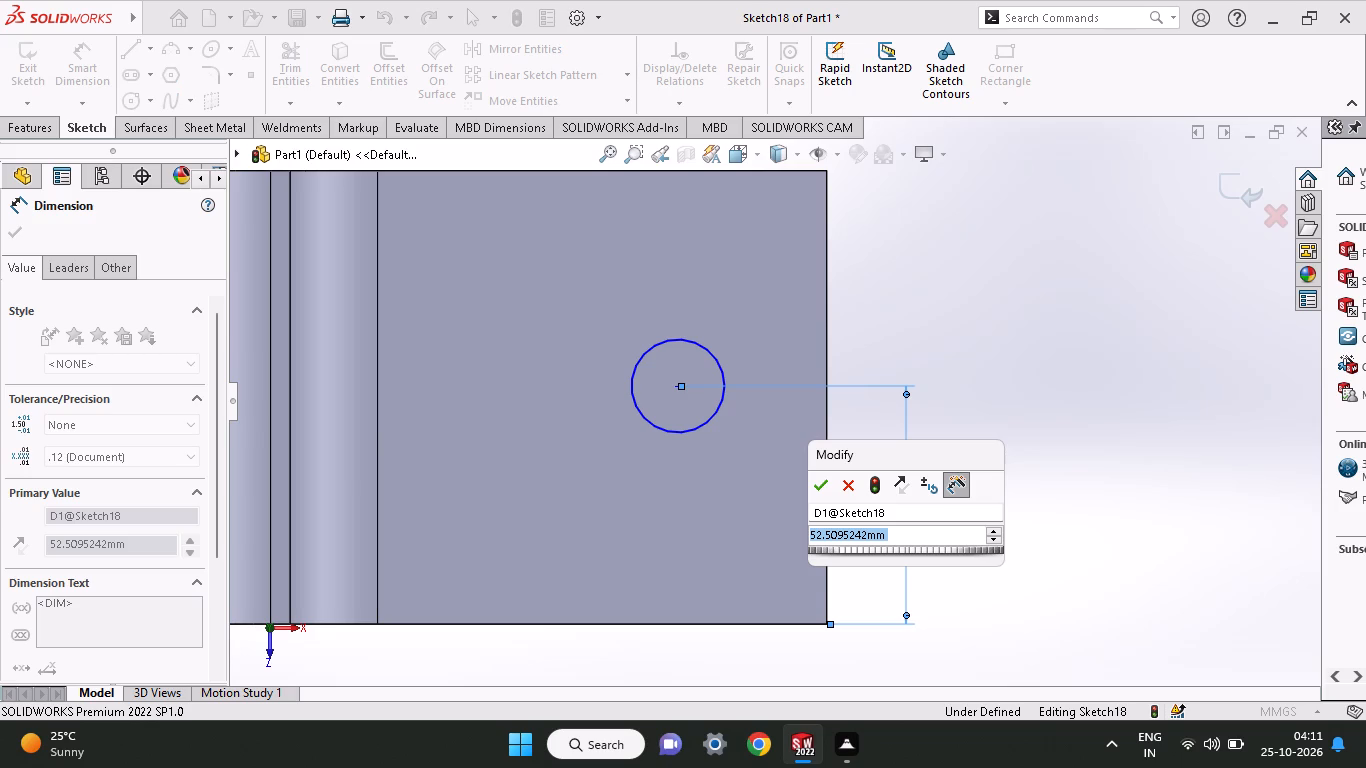
type("50")
key("Return")
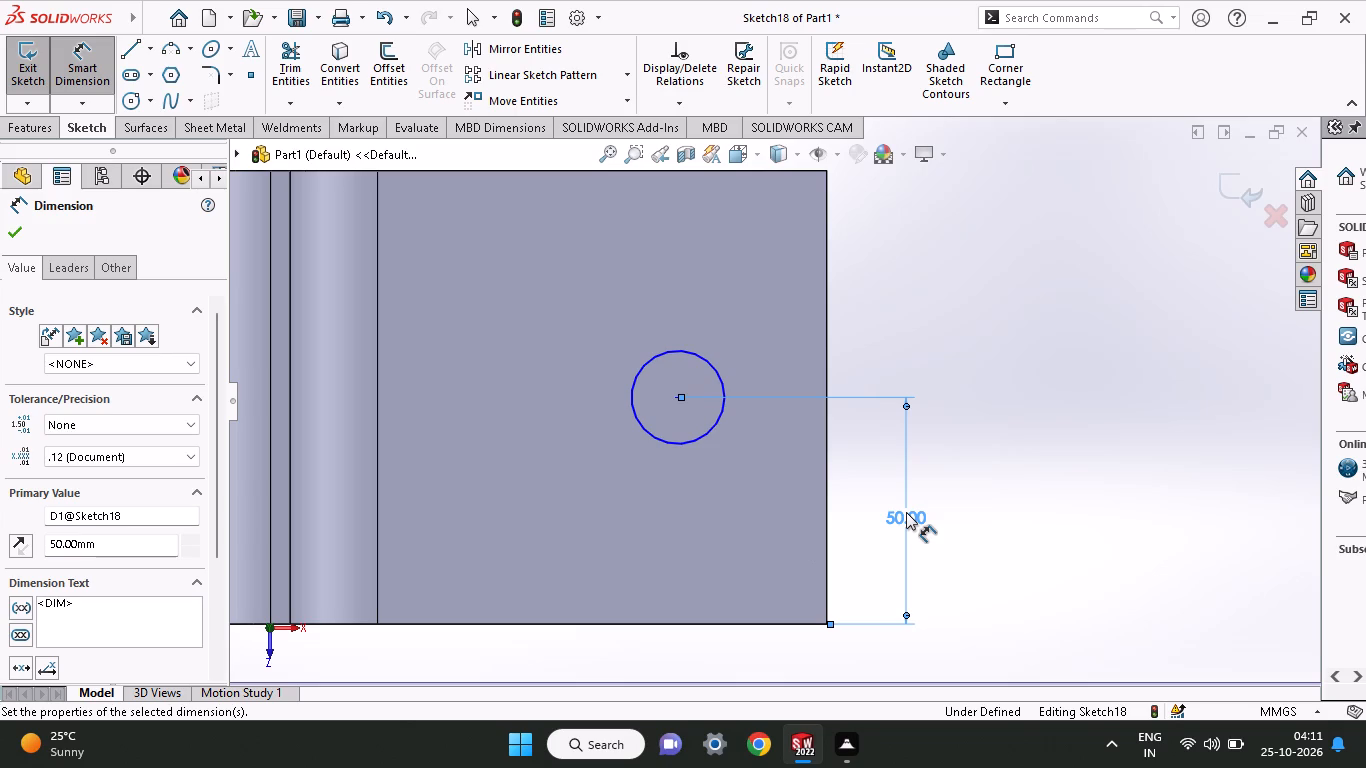
left_click(676, 400)
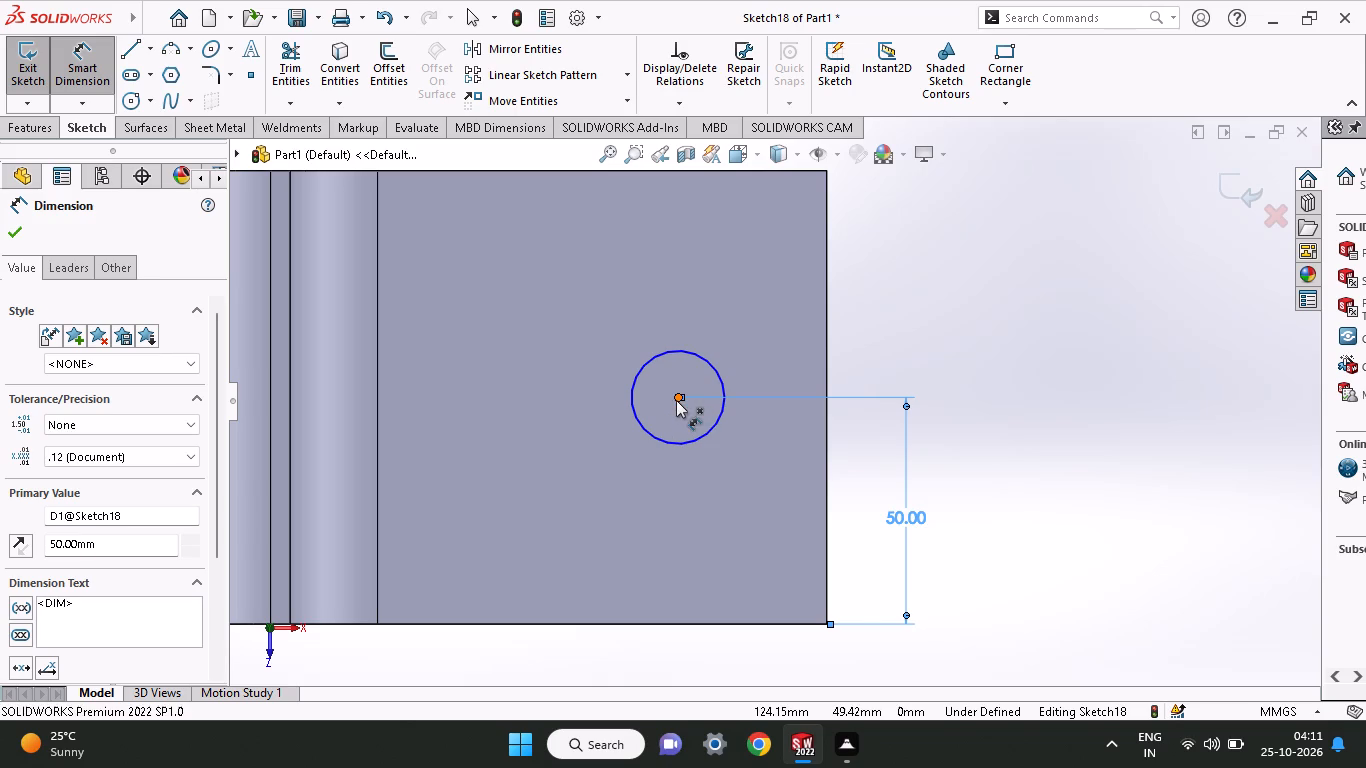
left_click(827, 622)
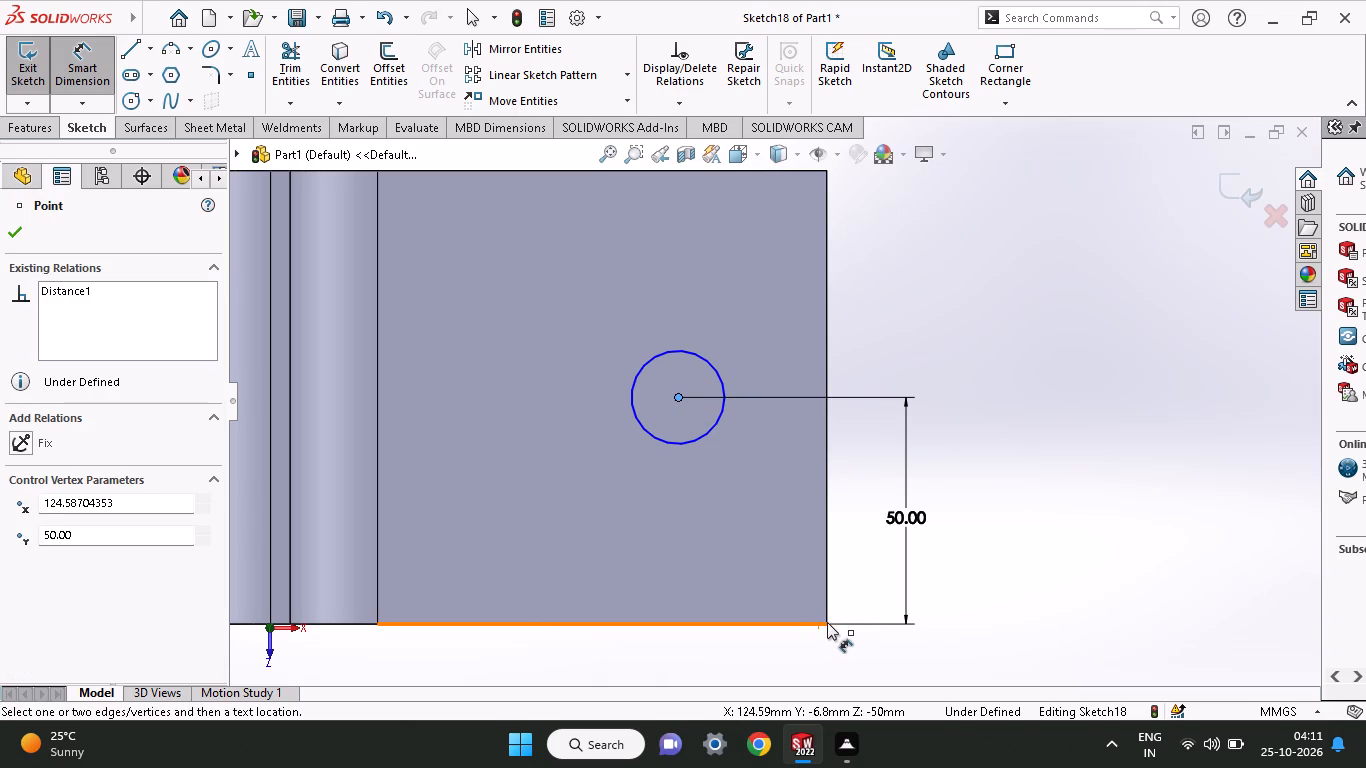
left_click(782, 645)
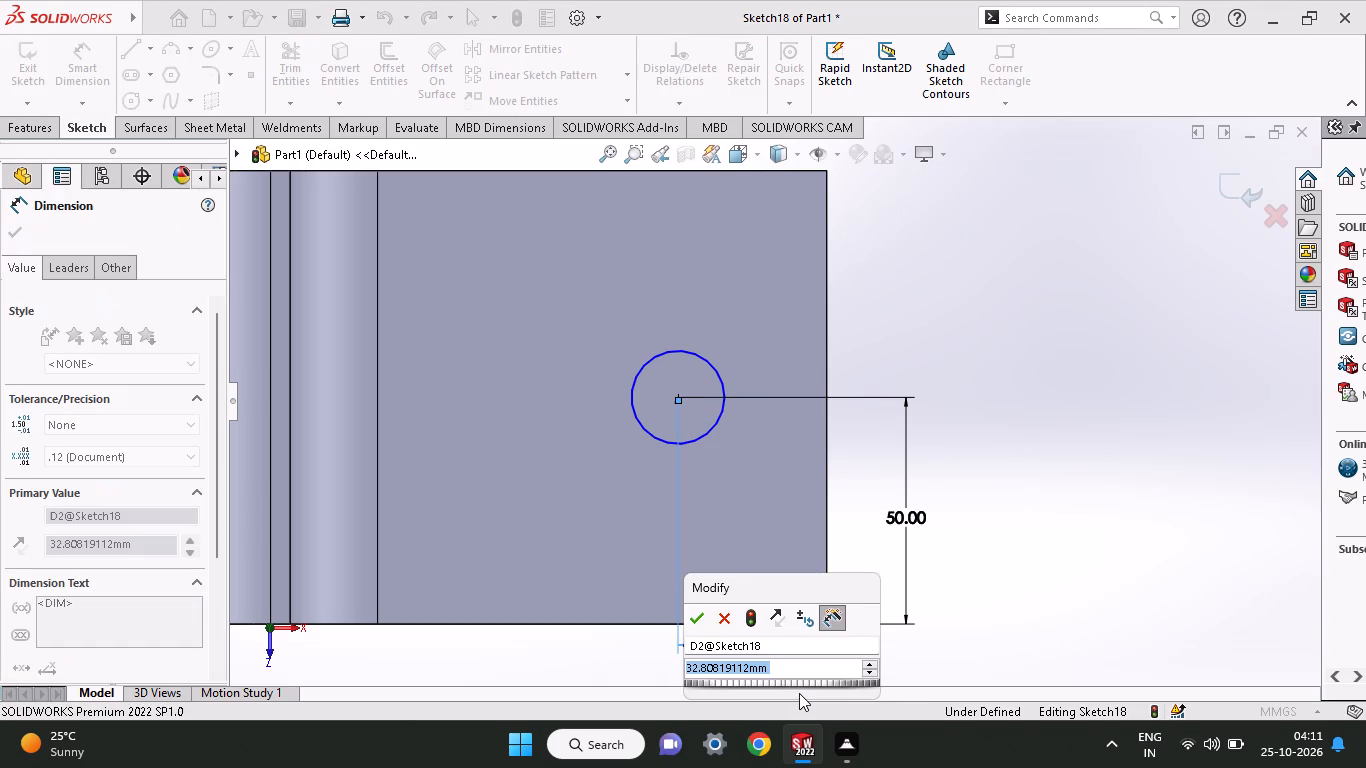
type("25")
key("Return")
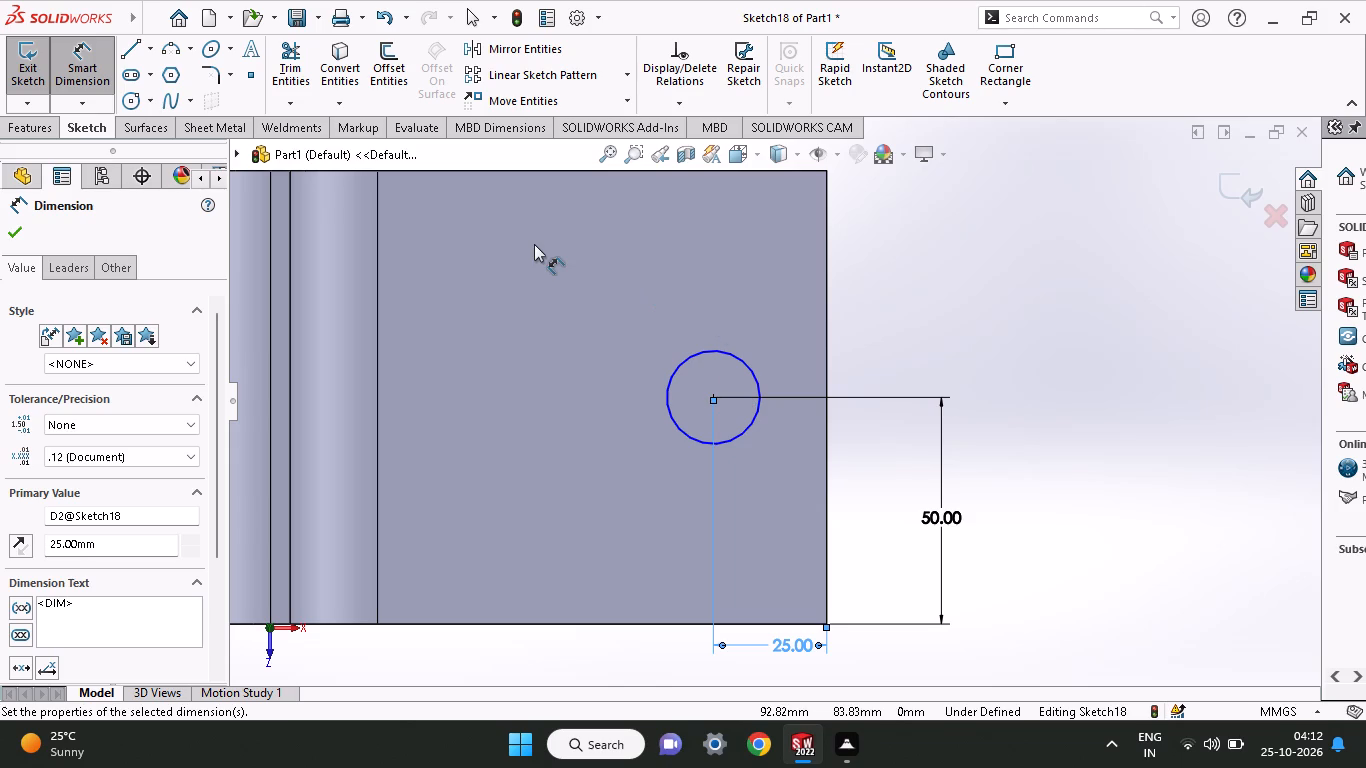
Extrude-cut the circle with a 155 mm blind depth to make a hole through the flat end.
left_click(13, 123)
left_click(279, 46)
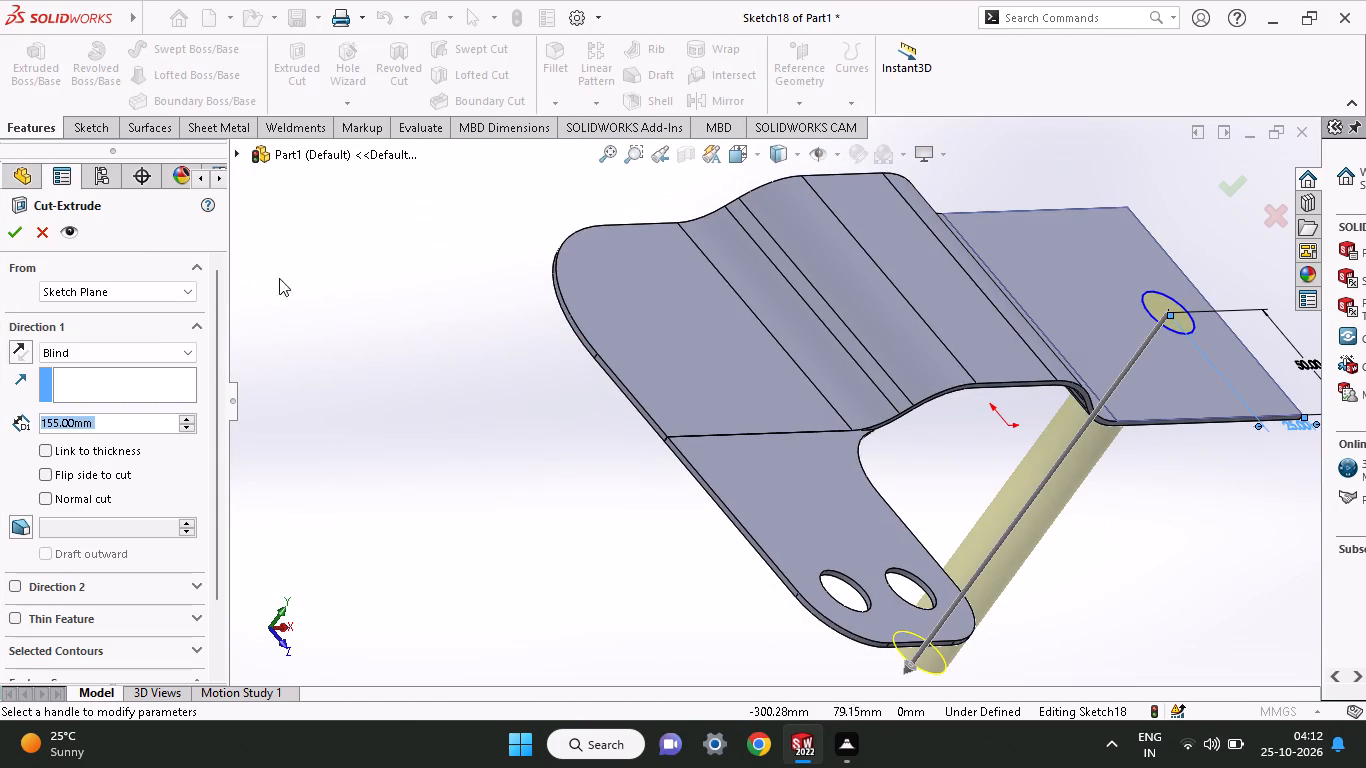
left_click(12, 226)
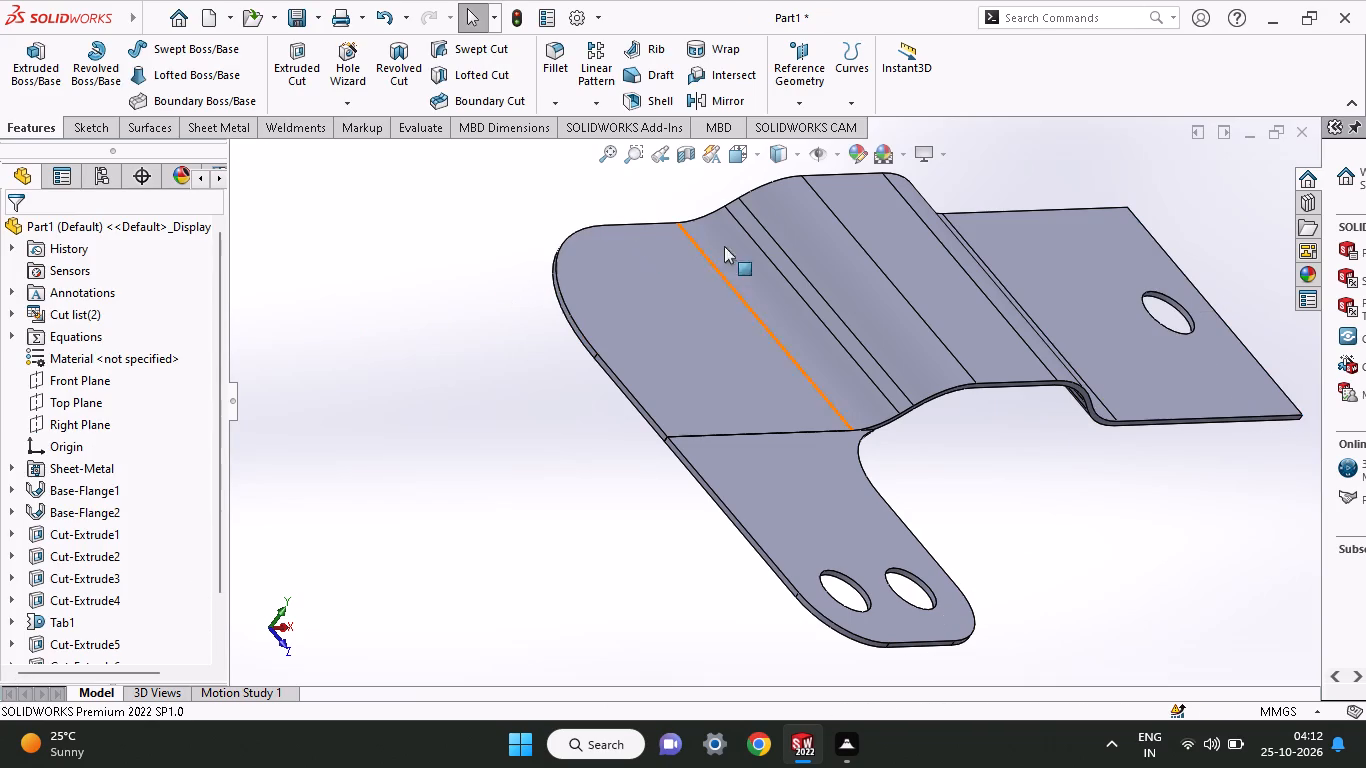
Start a sketch on the same holed face and draw a horizontal line about 62 mm long from the outer corner along the tab-side edge.
left_click(1080, 243)
left_click(1182, 185)
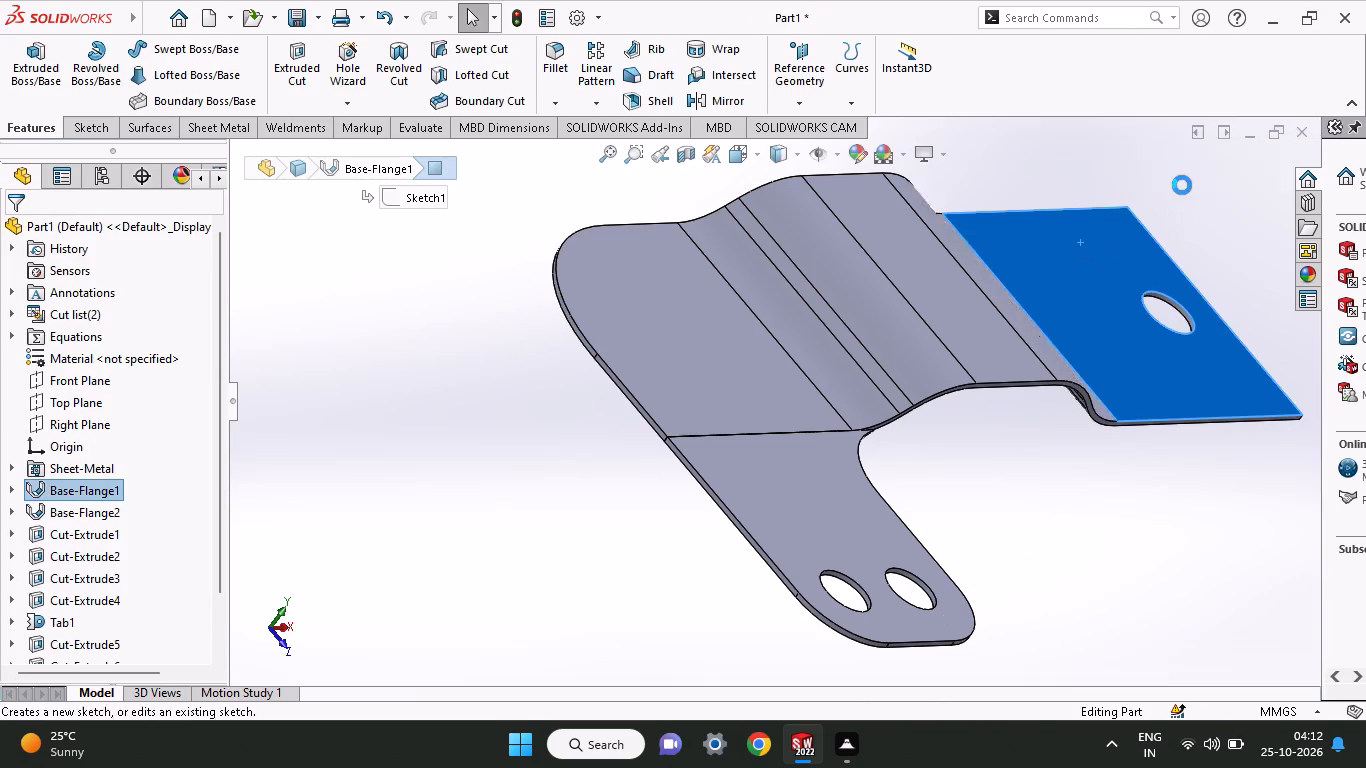
scroll(1077, 267, "down", 4, "ctrl")
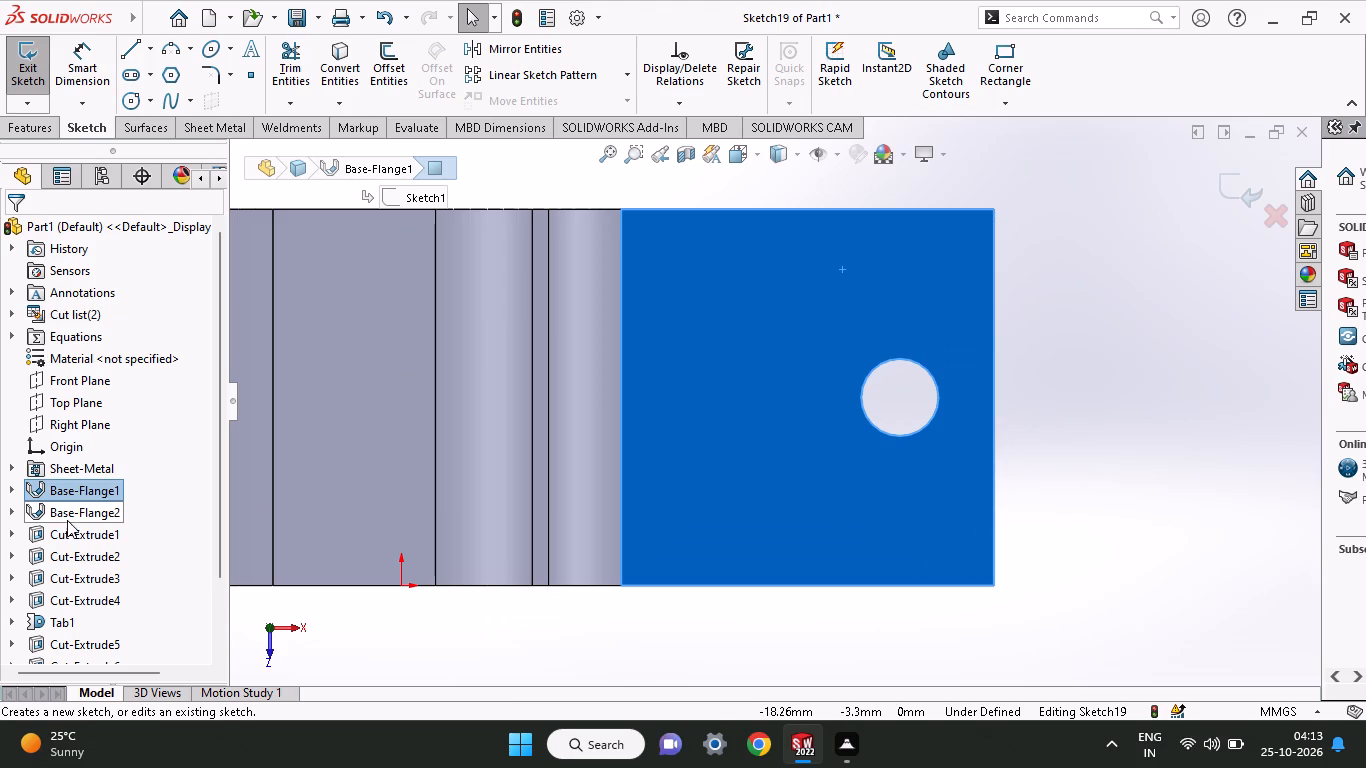
left_click(128, 54)
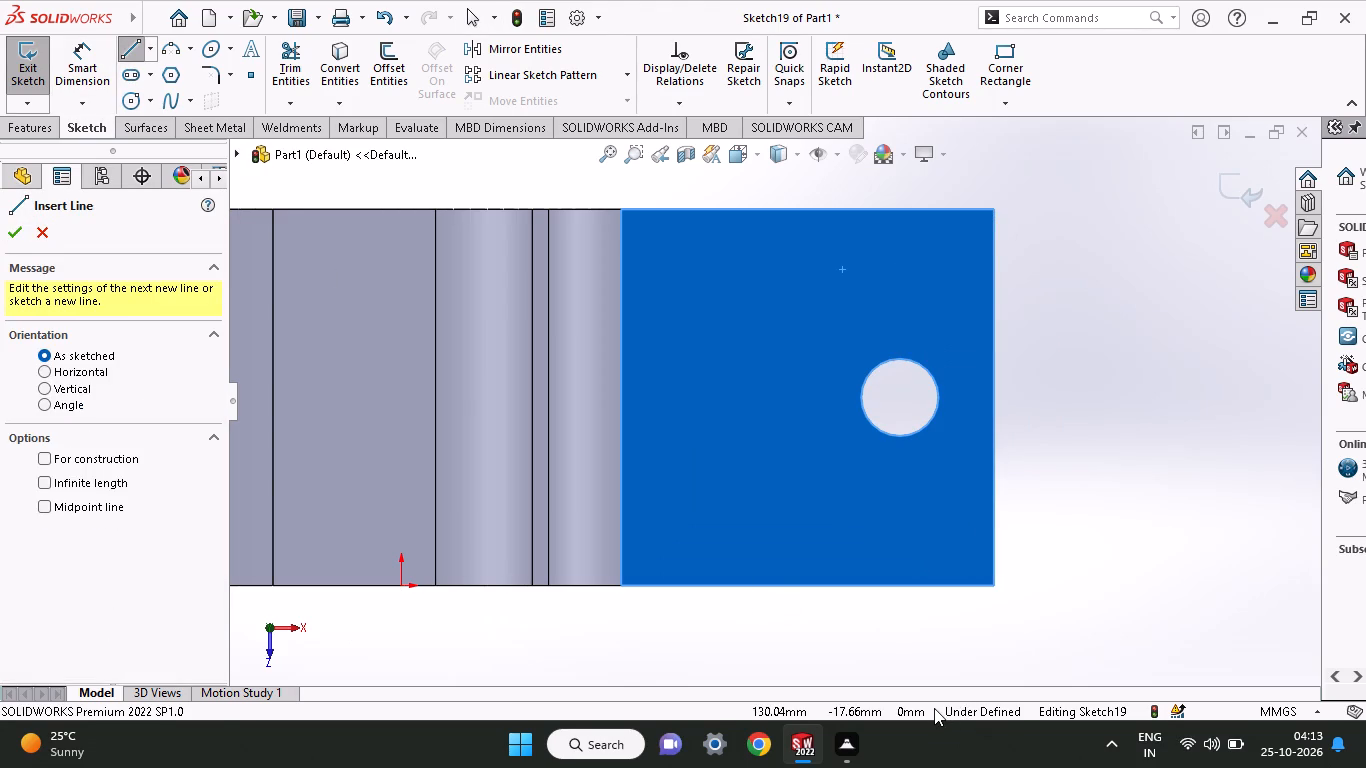
left_click(991, 582)
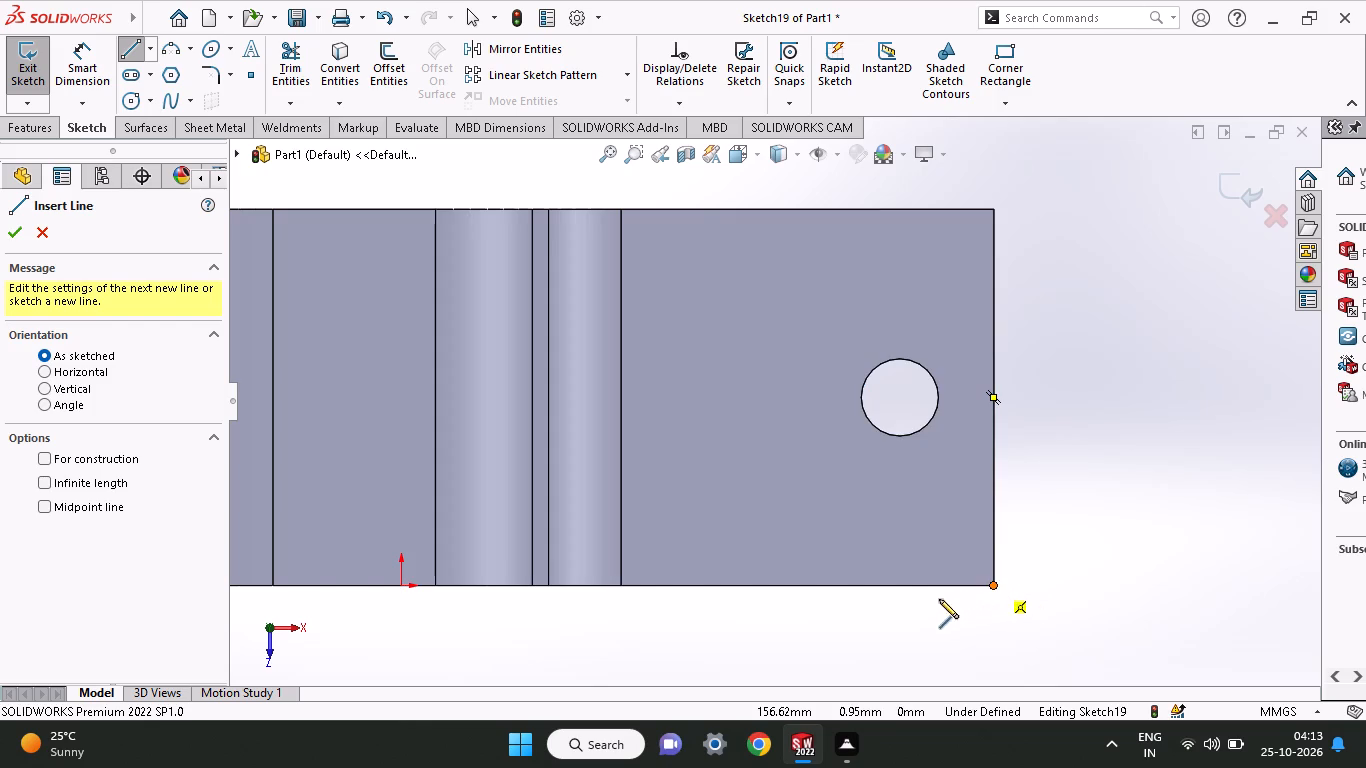
left_click(761, 583)
right_click(785, 524)
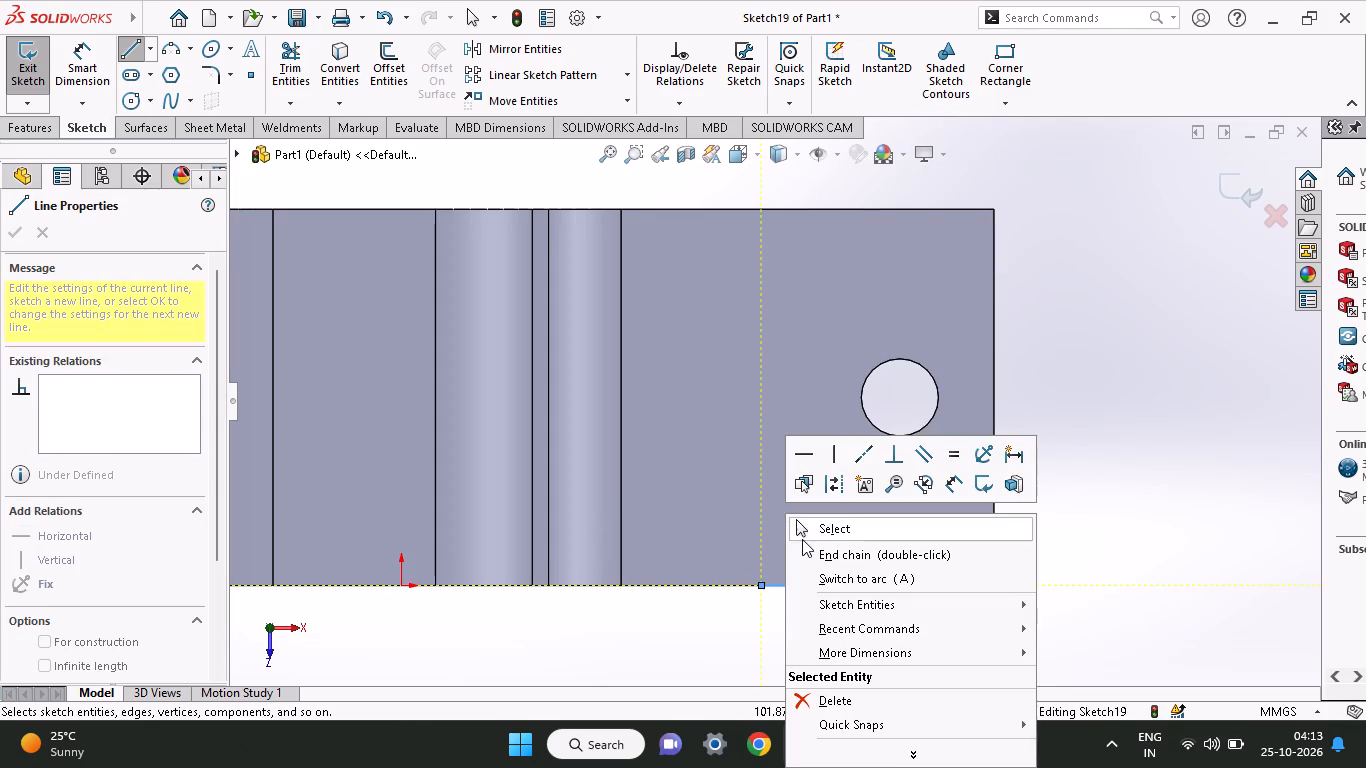
left_click(802, 539)
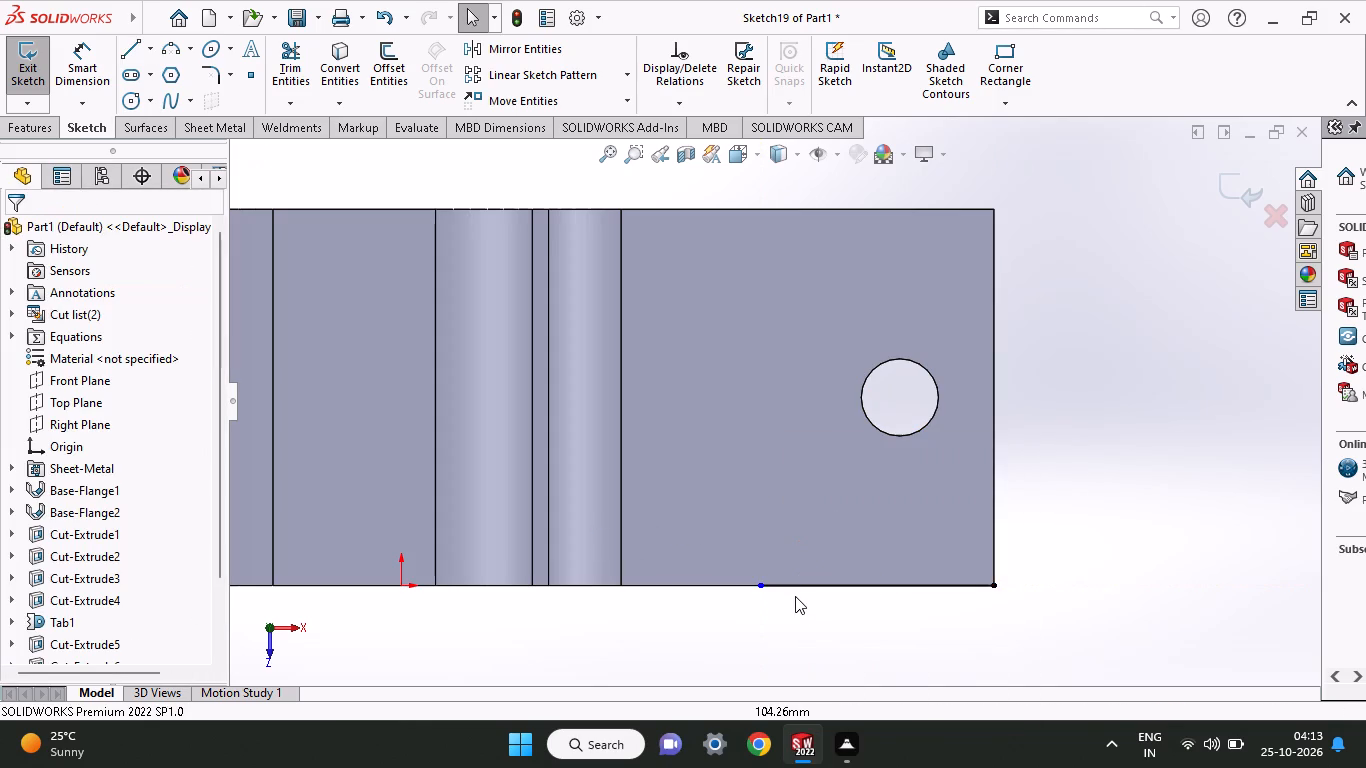
left_click(795, 585)
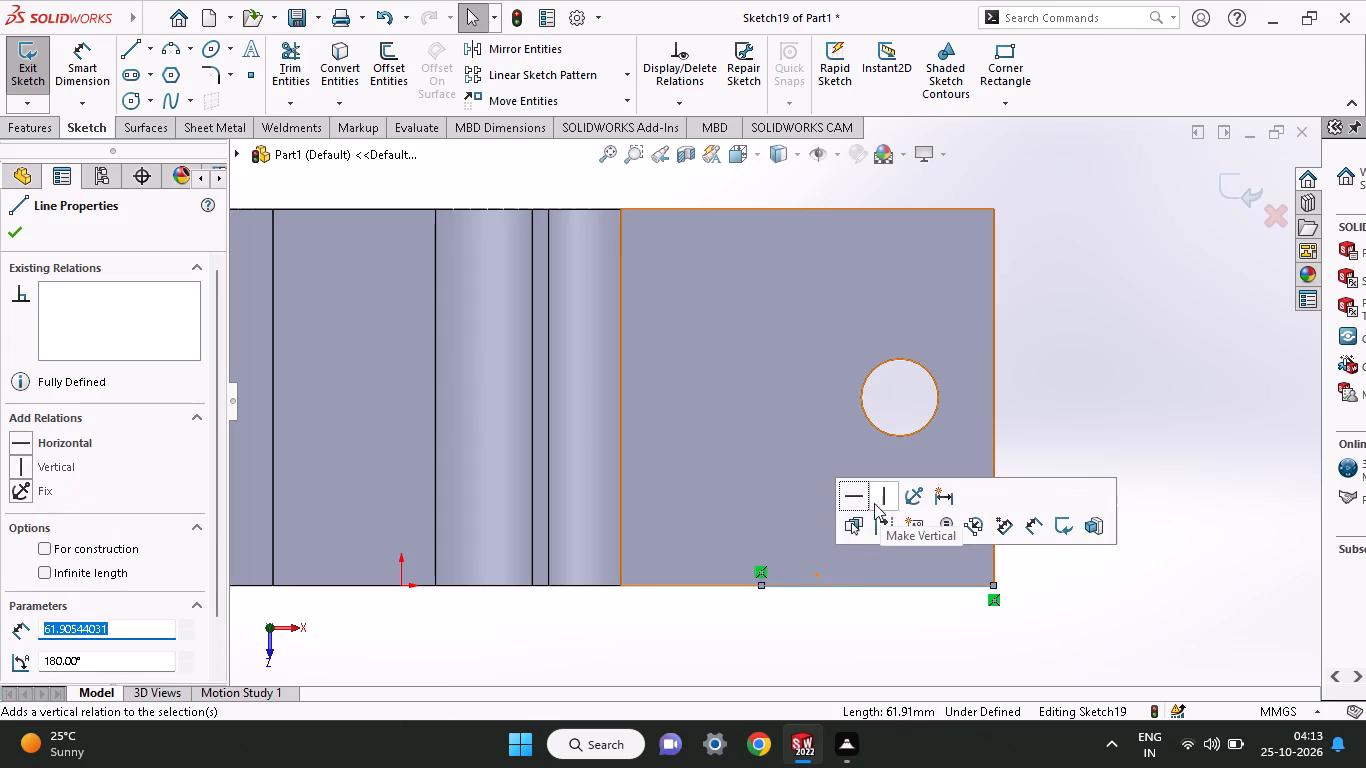
left_click(856, 499)
left_click(764, 525)
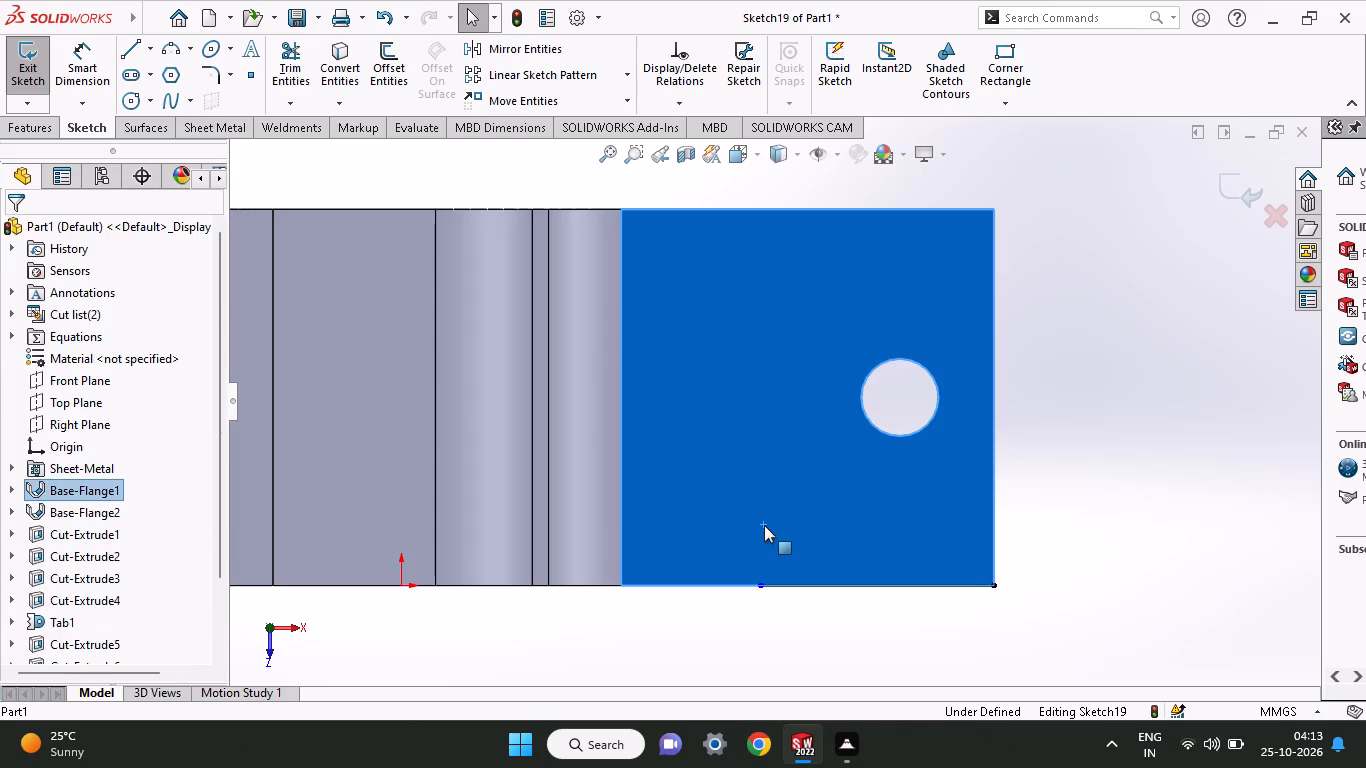
left_click(685, 633)
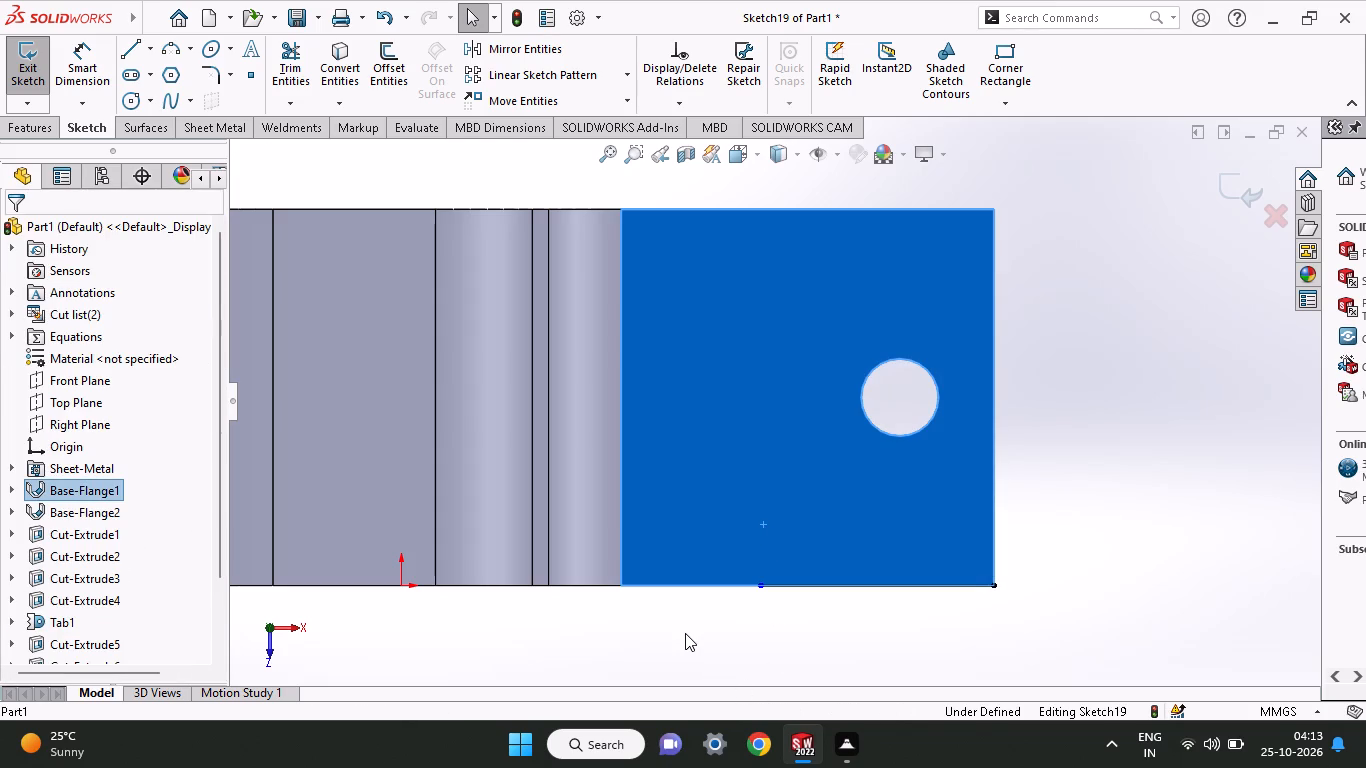
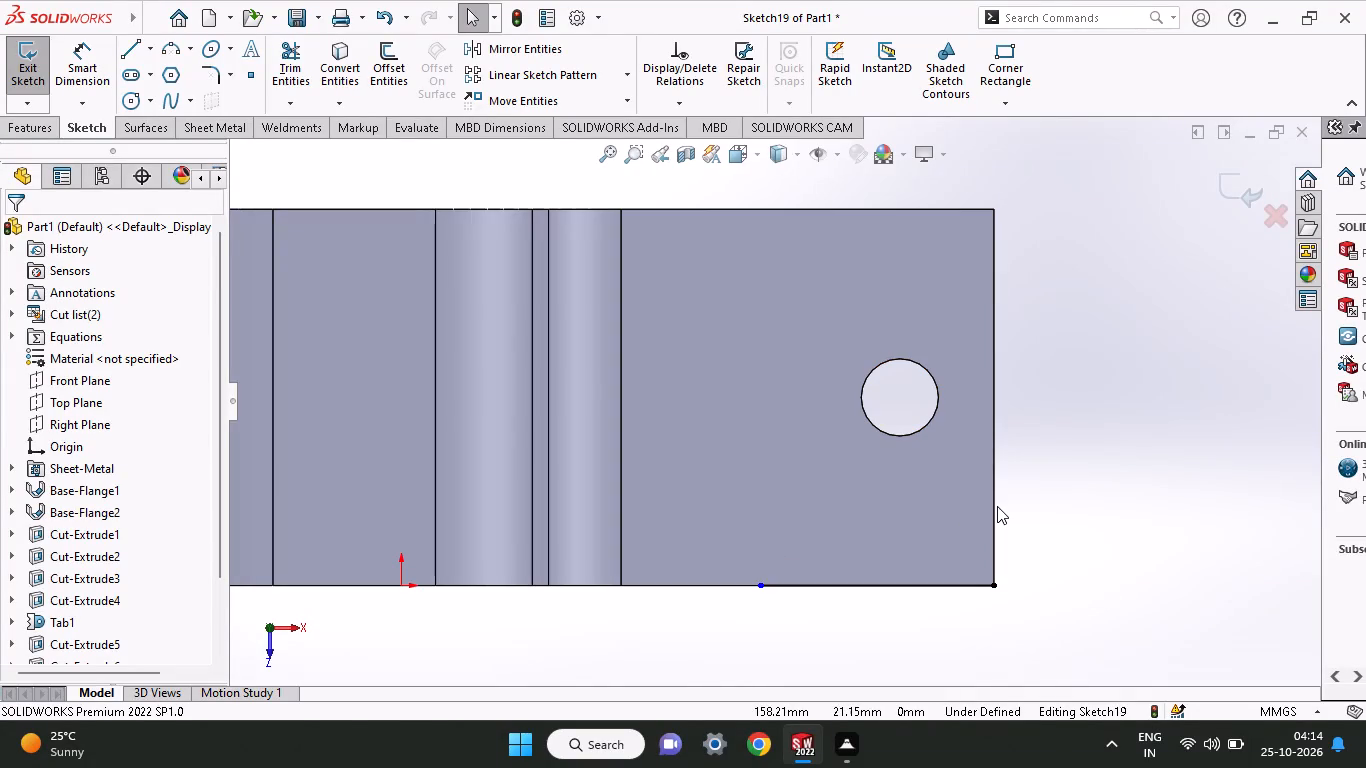
Draw a vertical line about 47 mm long from the outer tab-side corner along the face's end edge.
left_click(136, 49)
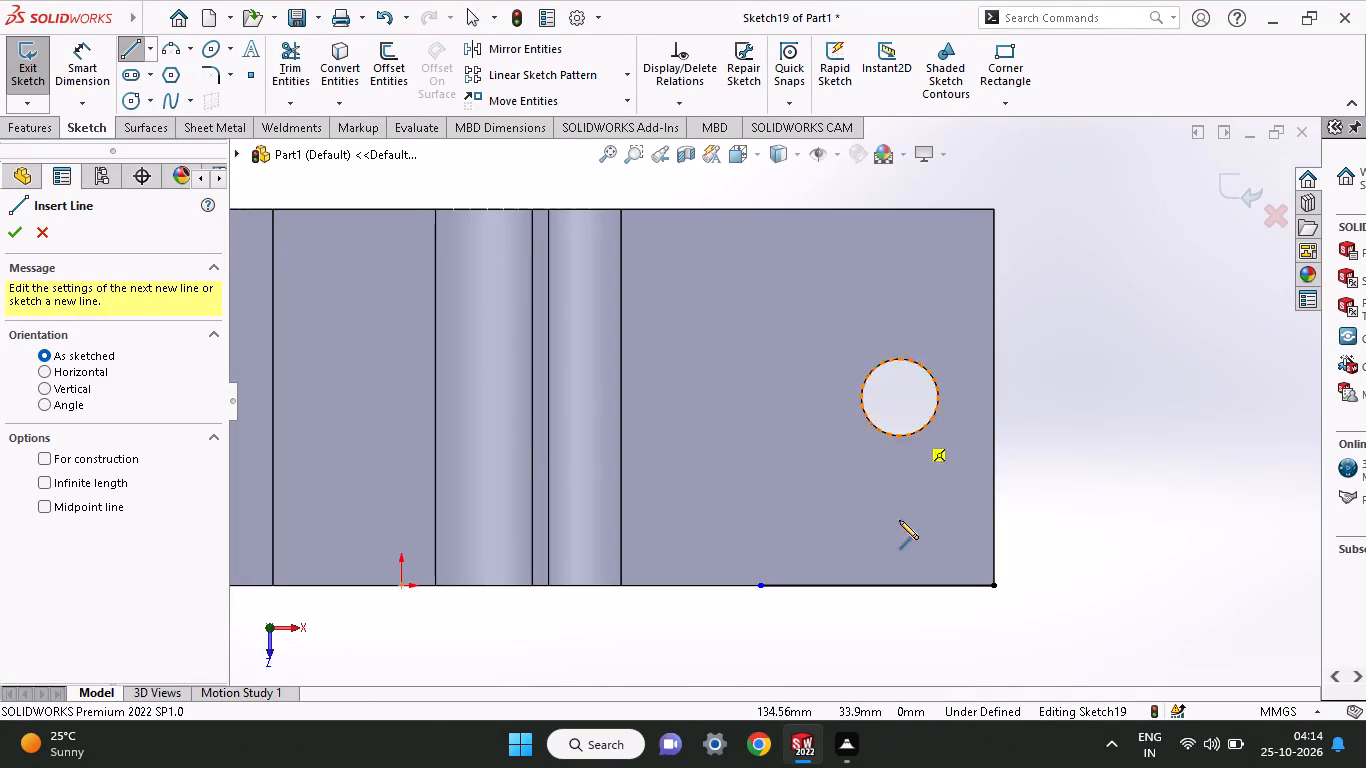
left_click(994, 586)
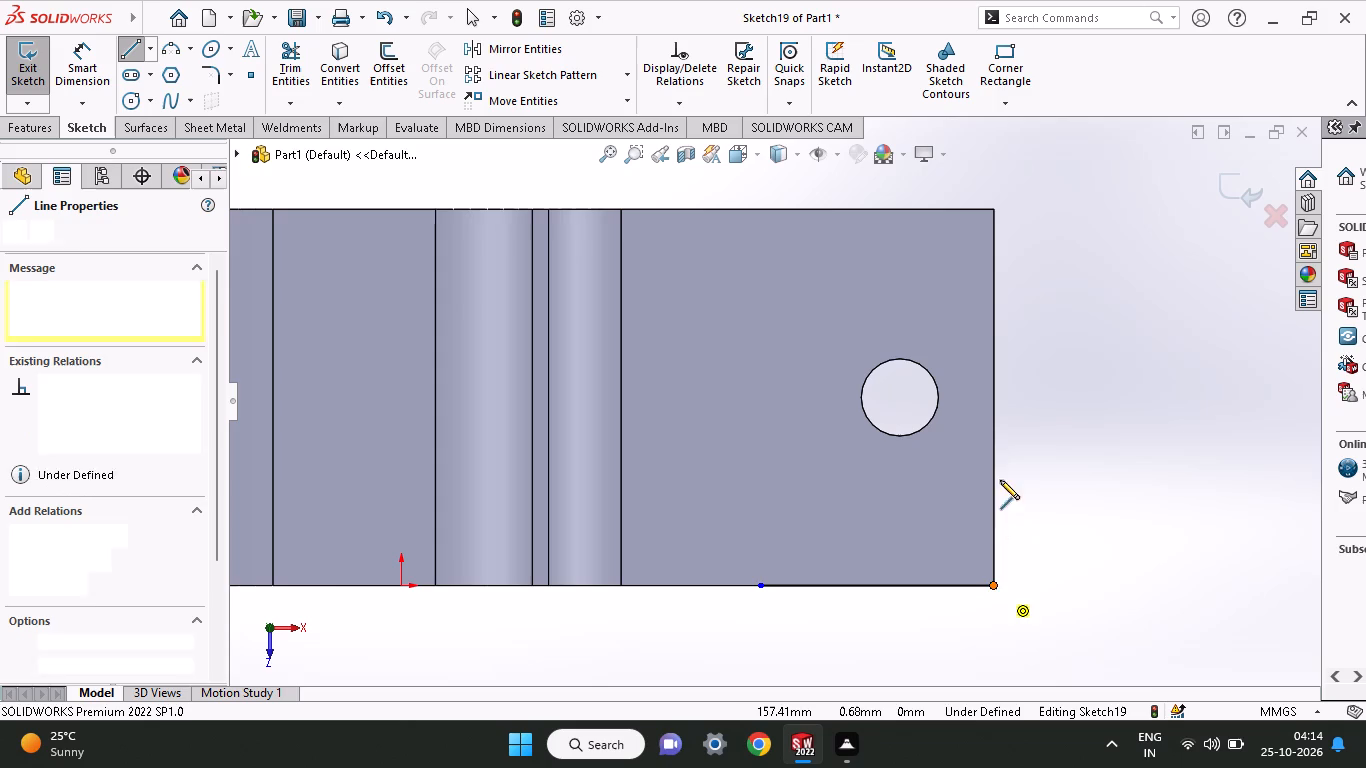
left_click(992, 409)
right_click(1036, 403)
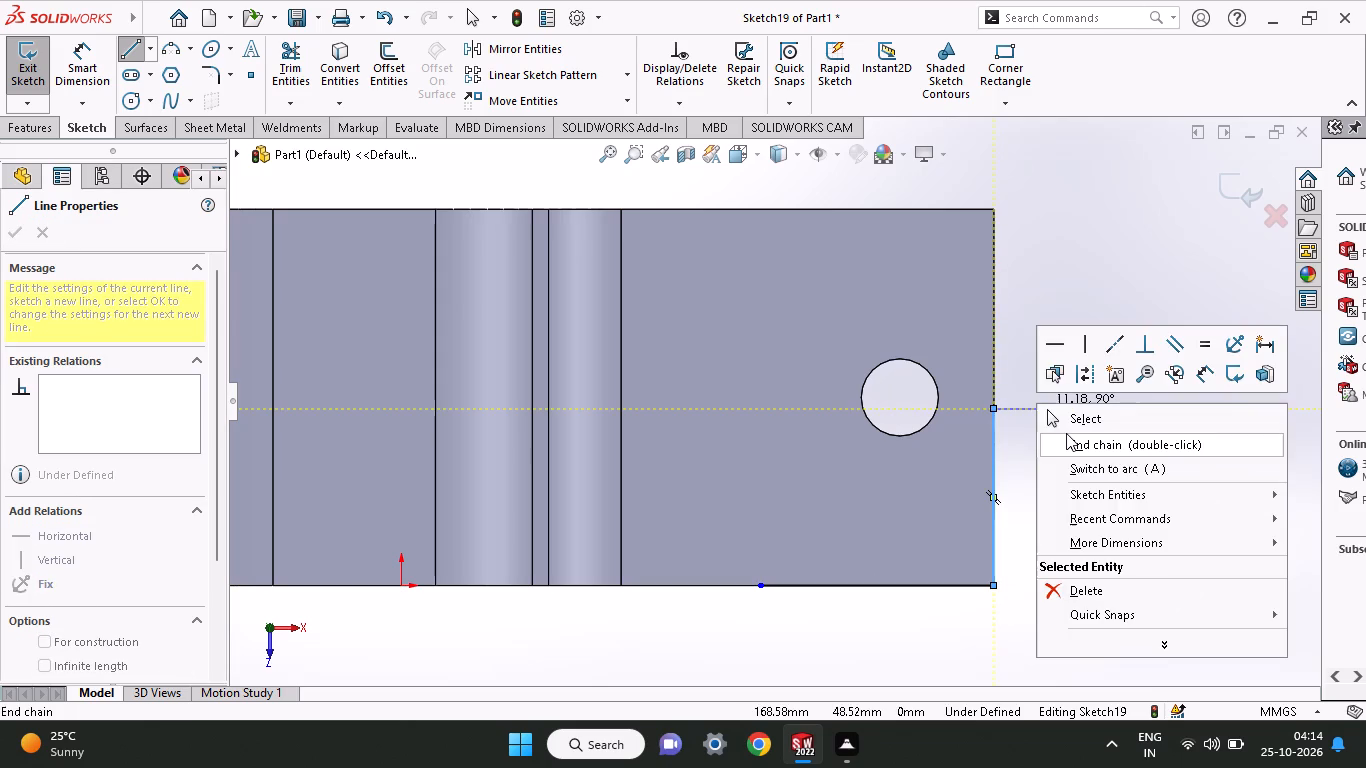
left_click(1065, 415)
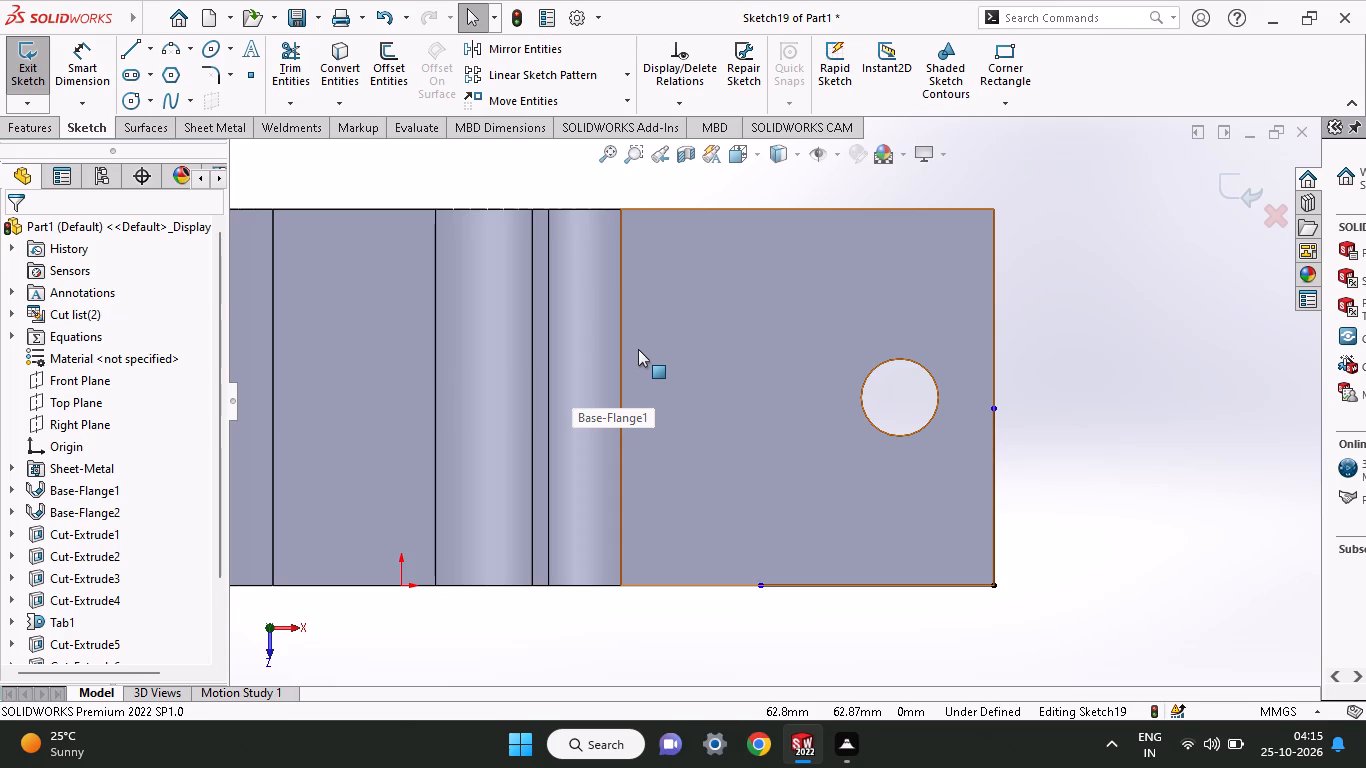
Add a 25 mm sketch fillet between the tab-side line and the end-edge line at the outer corner.
left_click(224, 78)
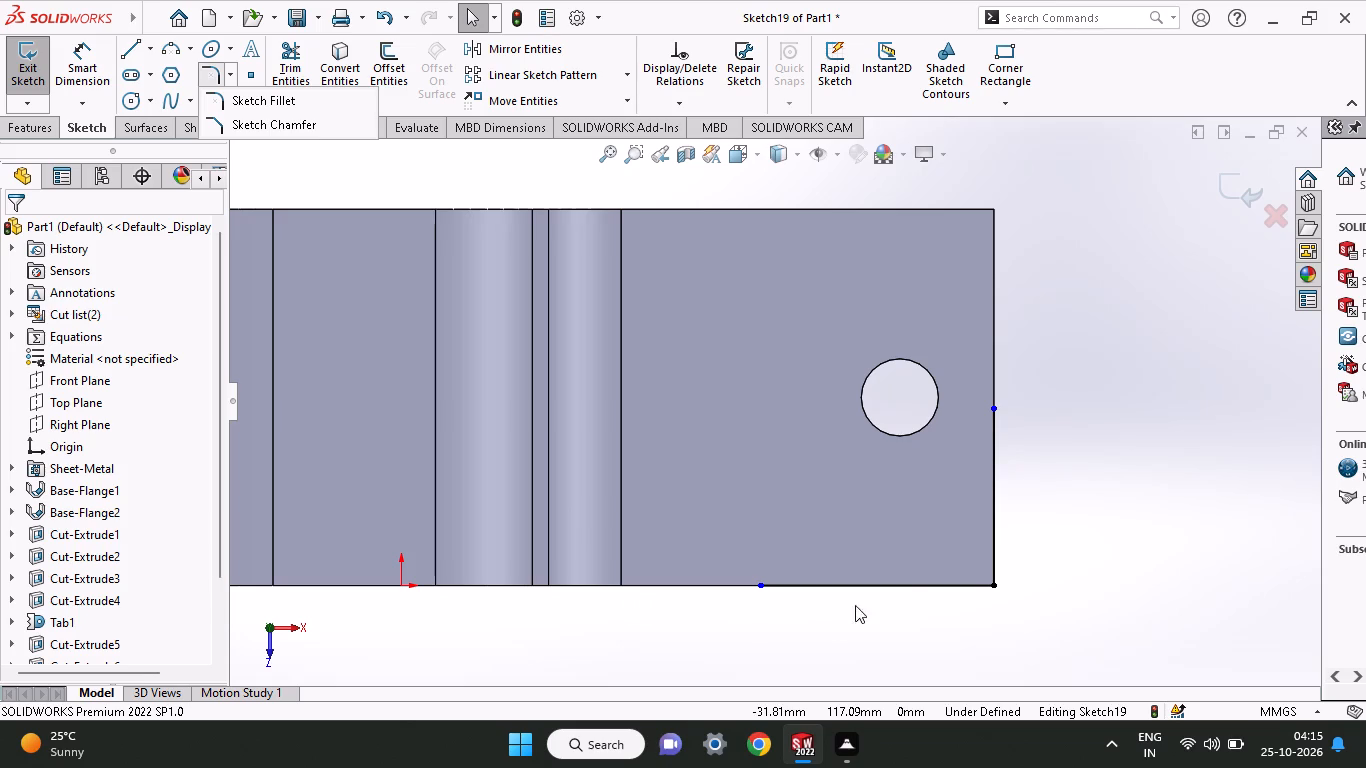
left_click(906, 585)
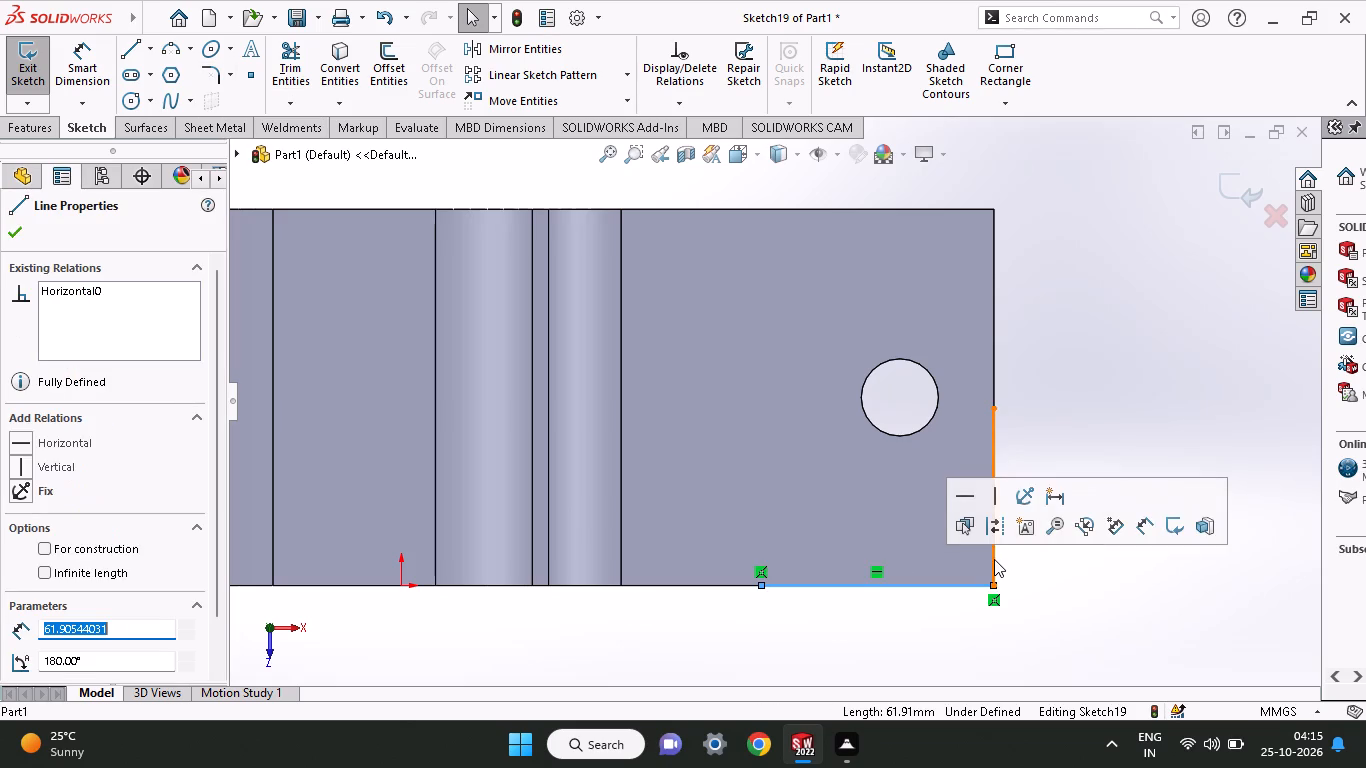
left_click(994, 559)
left_click(19, 234)
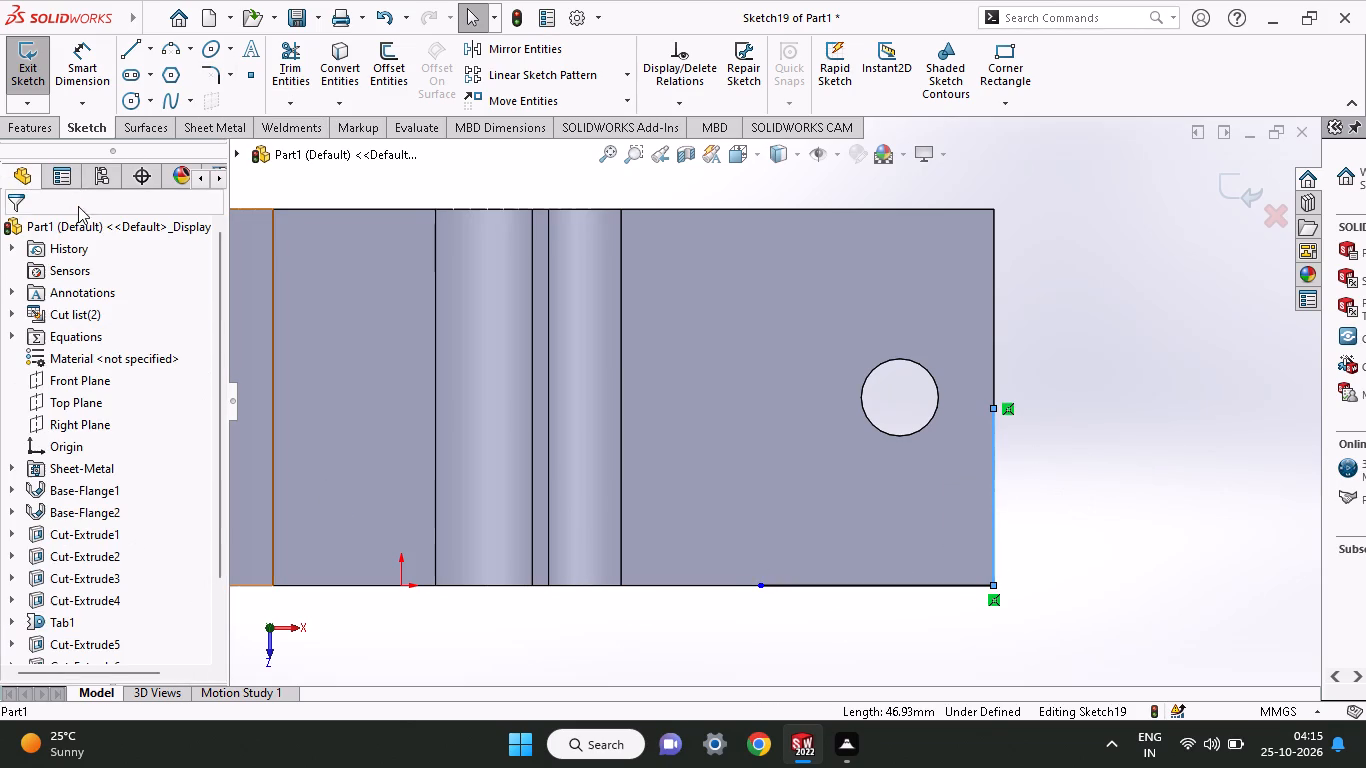
left_click(198, 71)
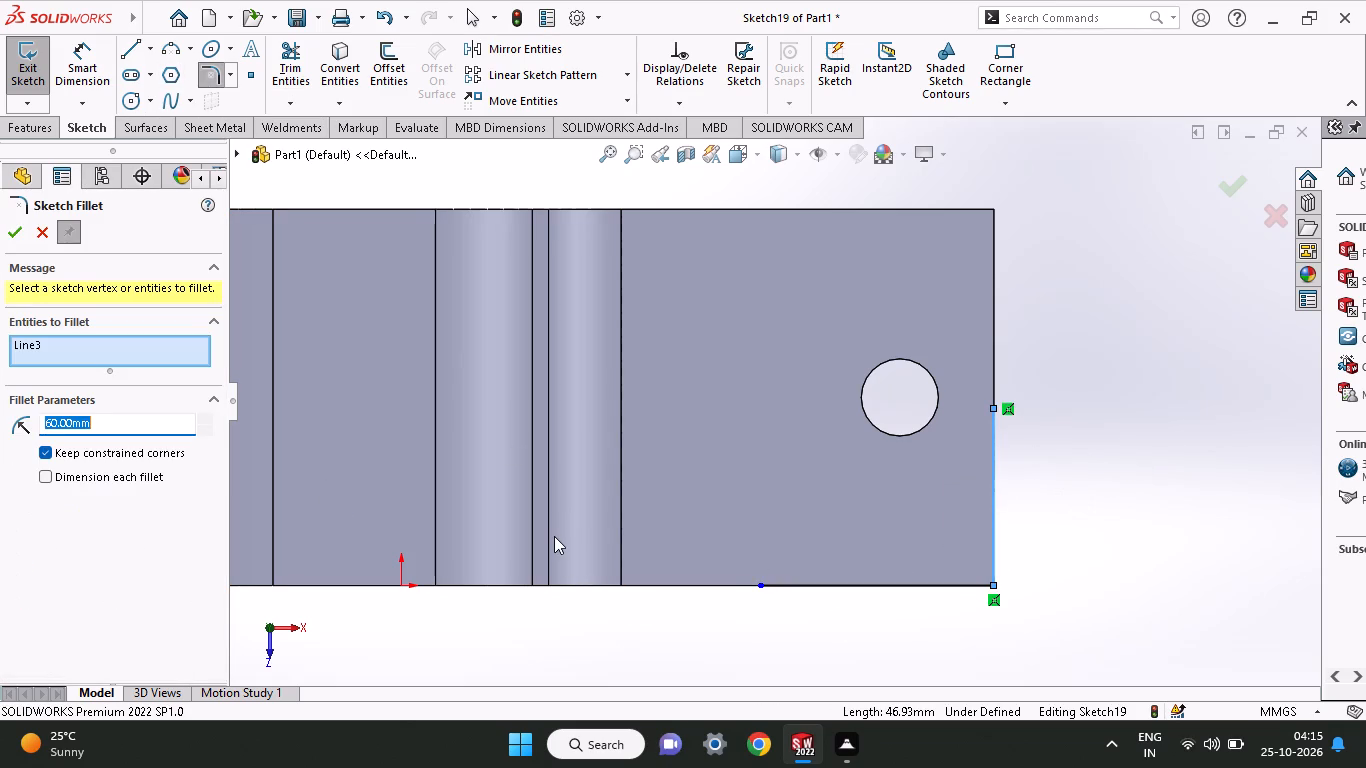
left_click(859, 588)
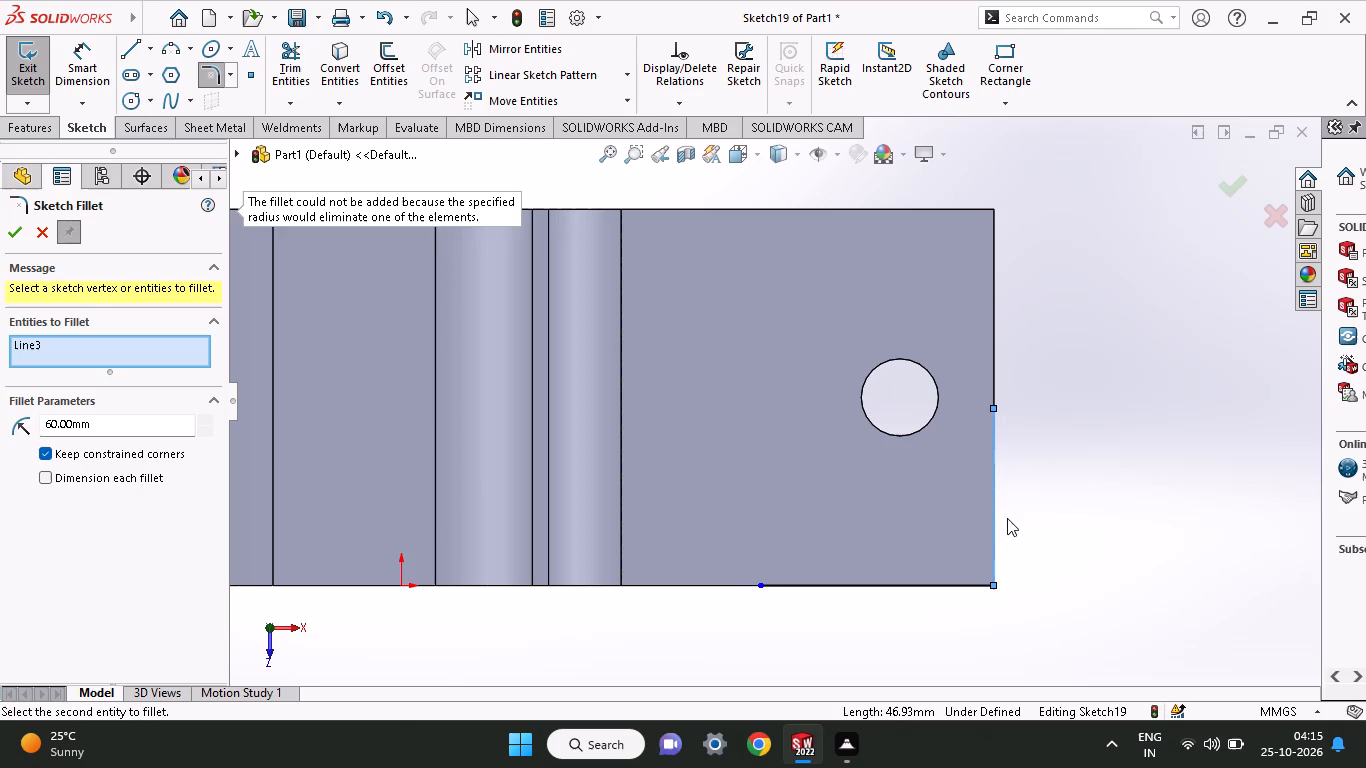
left_click(995, 516)
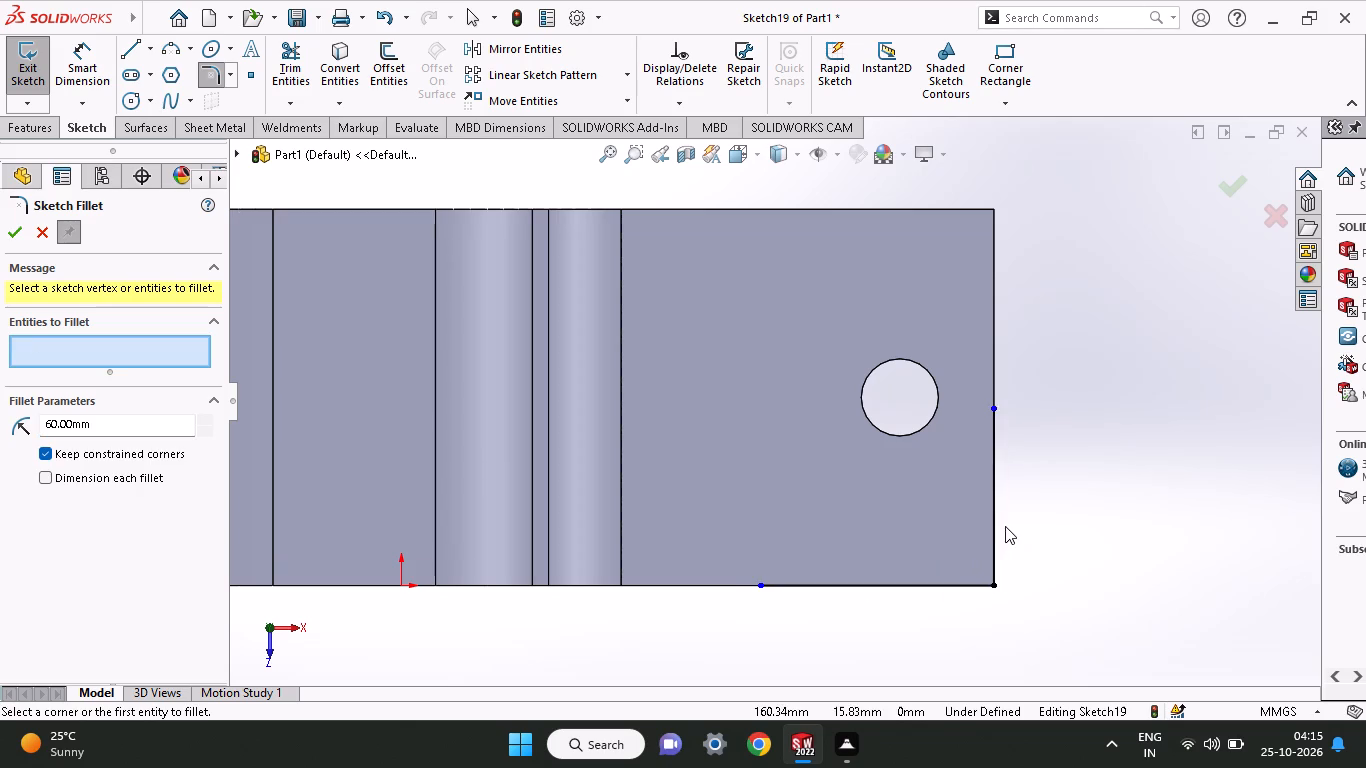
left_click(996, 516)
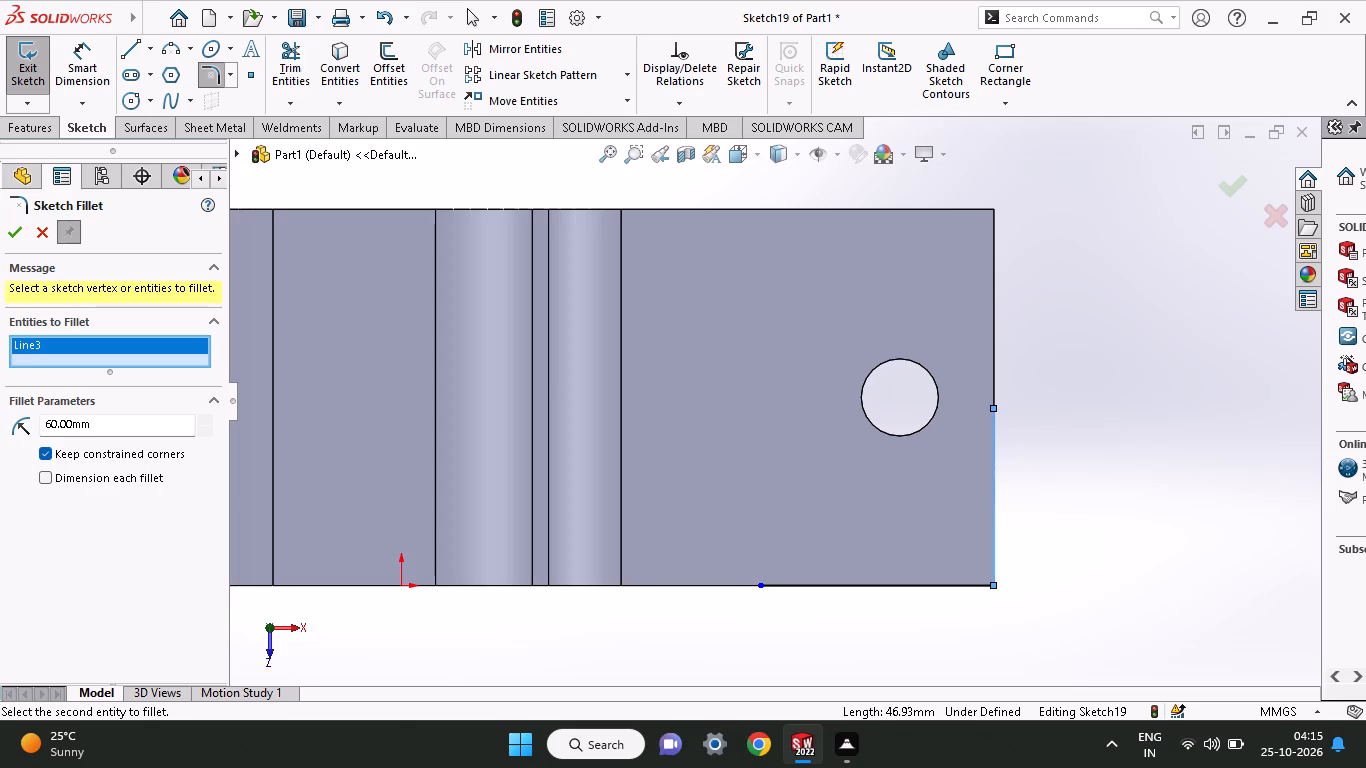
left_click_drag(96, 419, 0, 434)
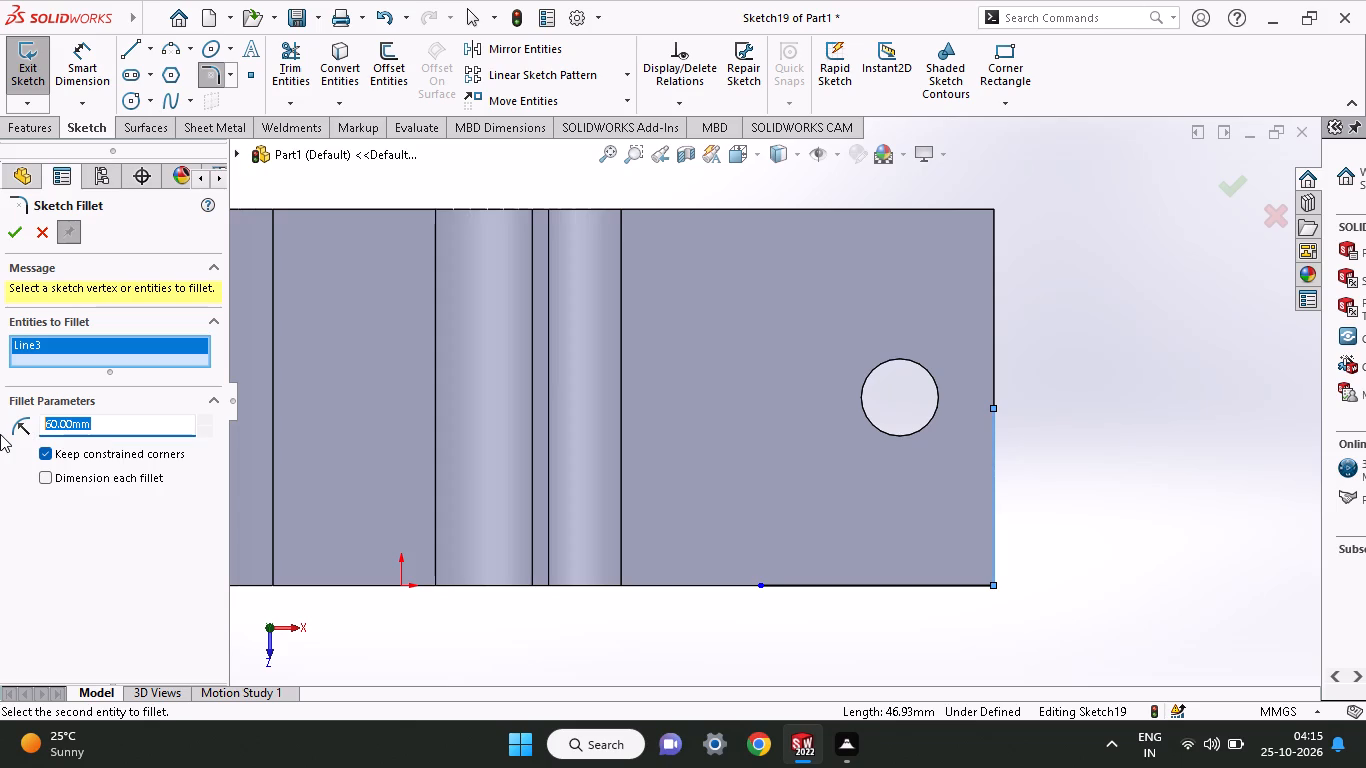
type("25")
key("Return")
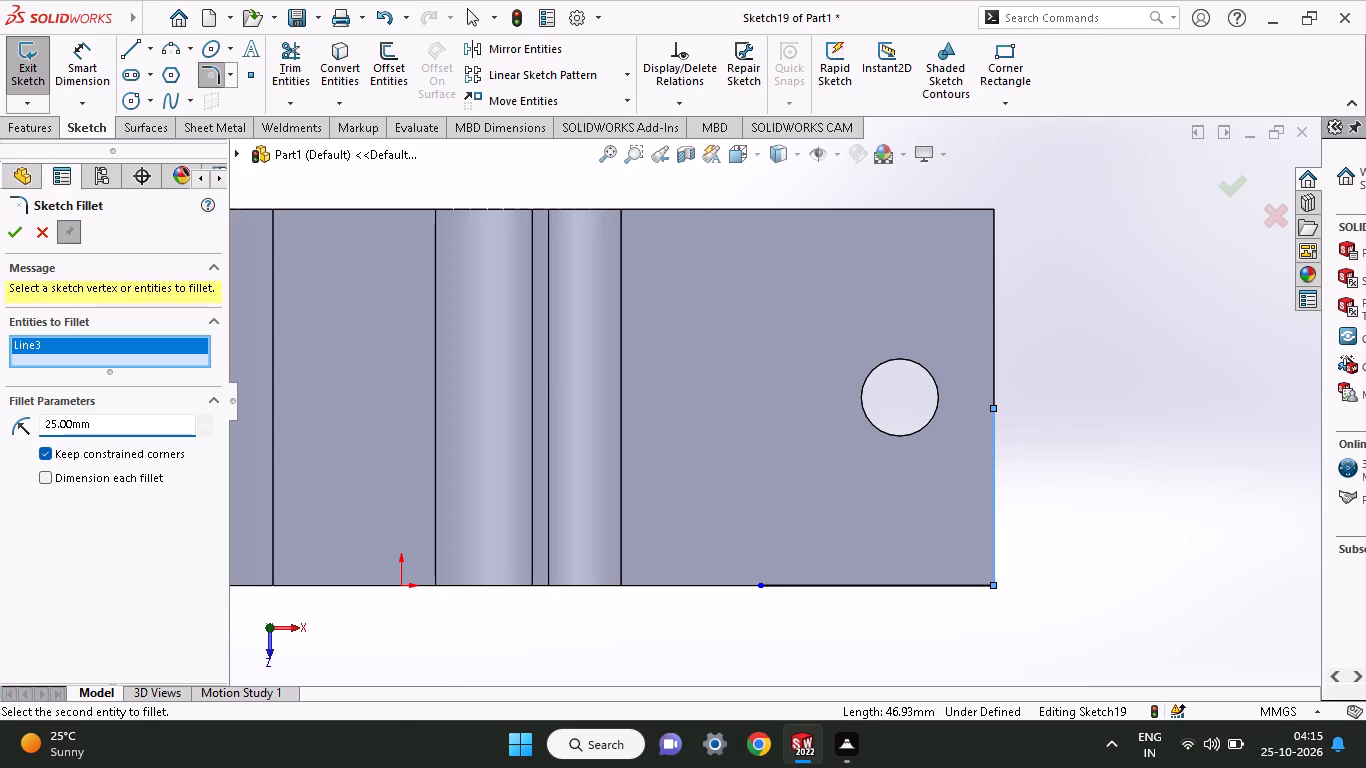
left_click(931, 586)
left_click(13, 230)
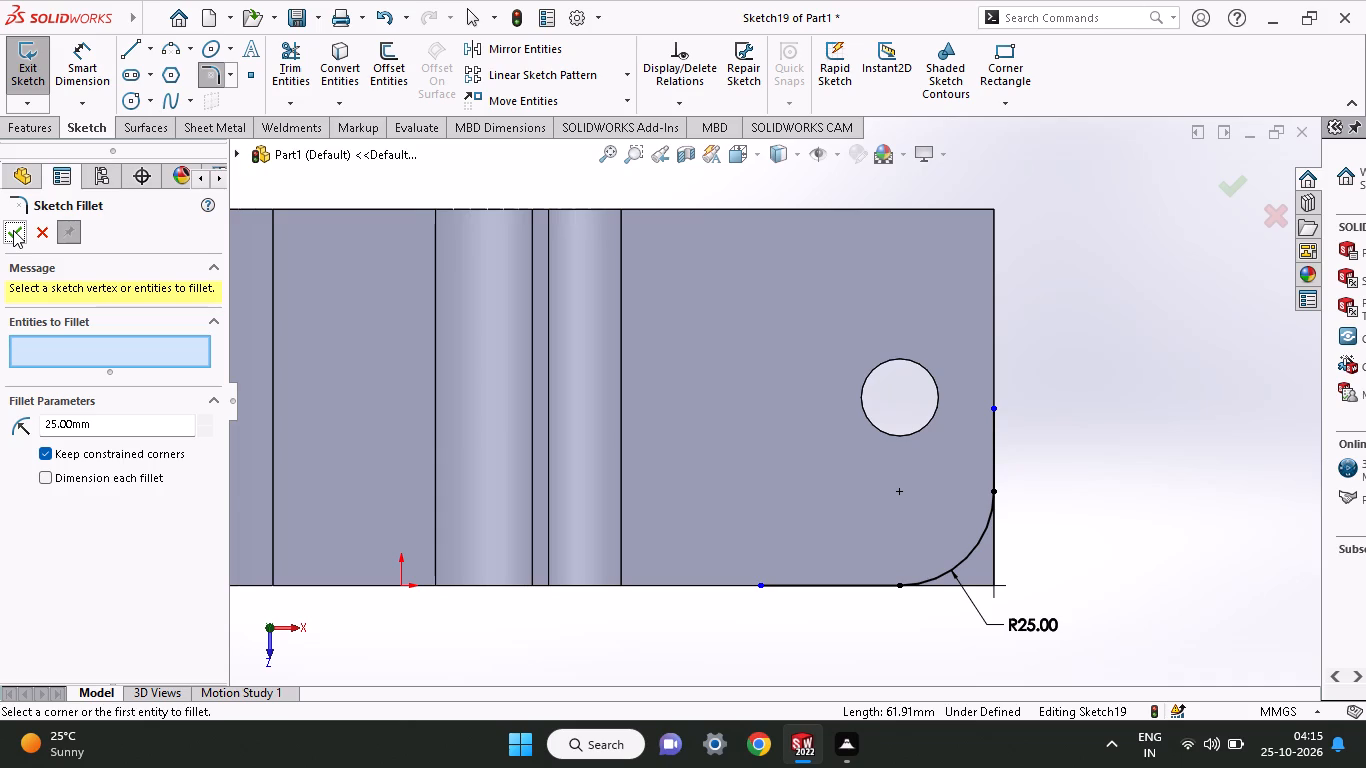
left_click(13, 230)
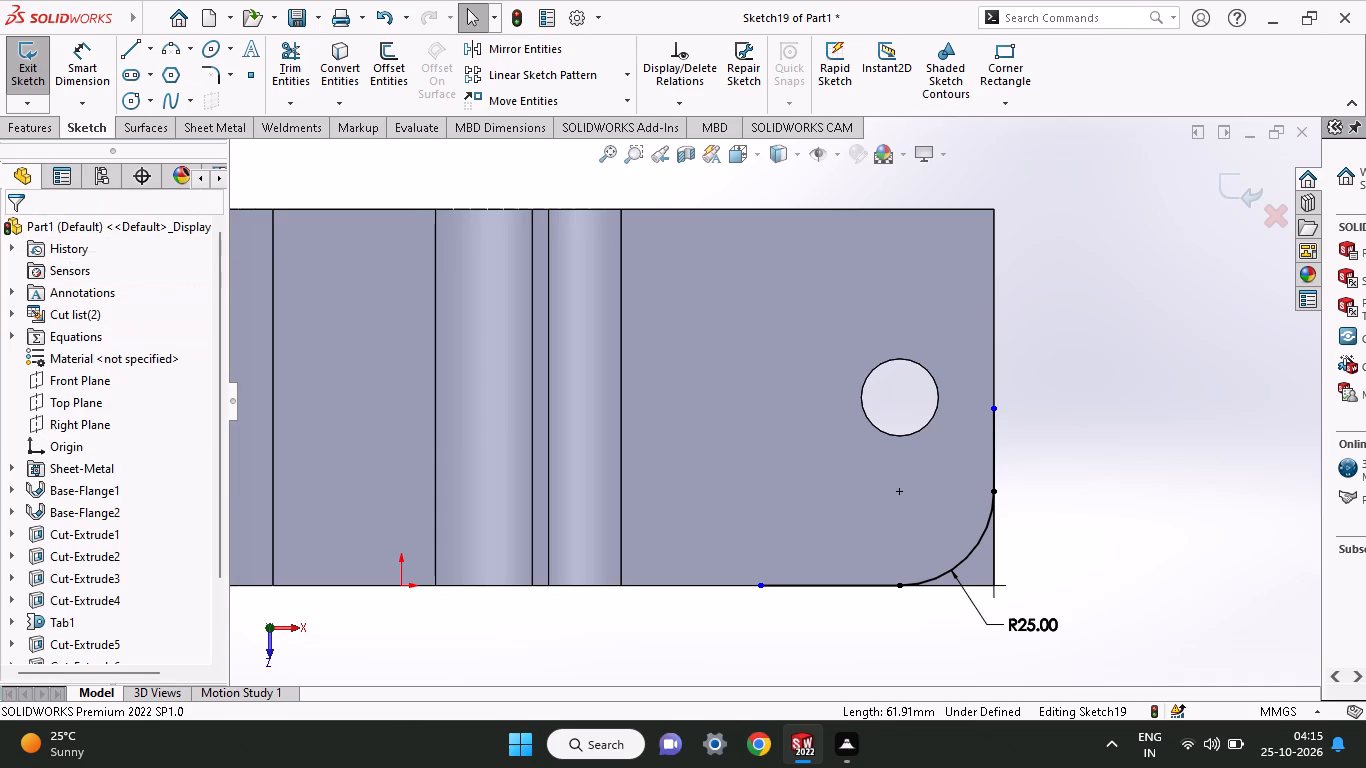
Draw a 25 mm square corner rectangle from the outer tab-side corner to the fillet arc's centre.
left_click(997, 76)
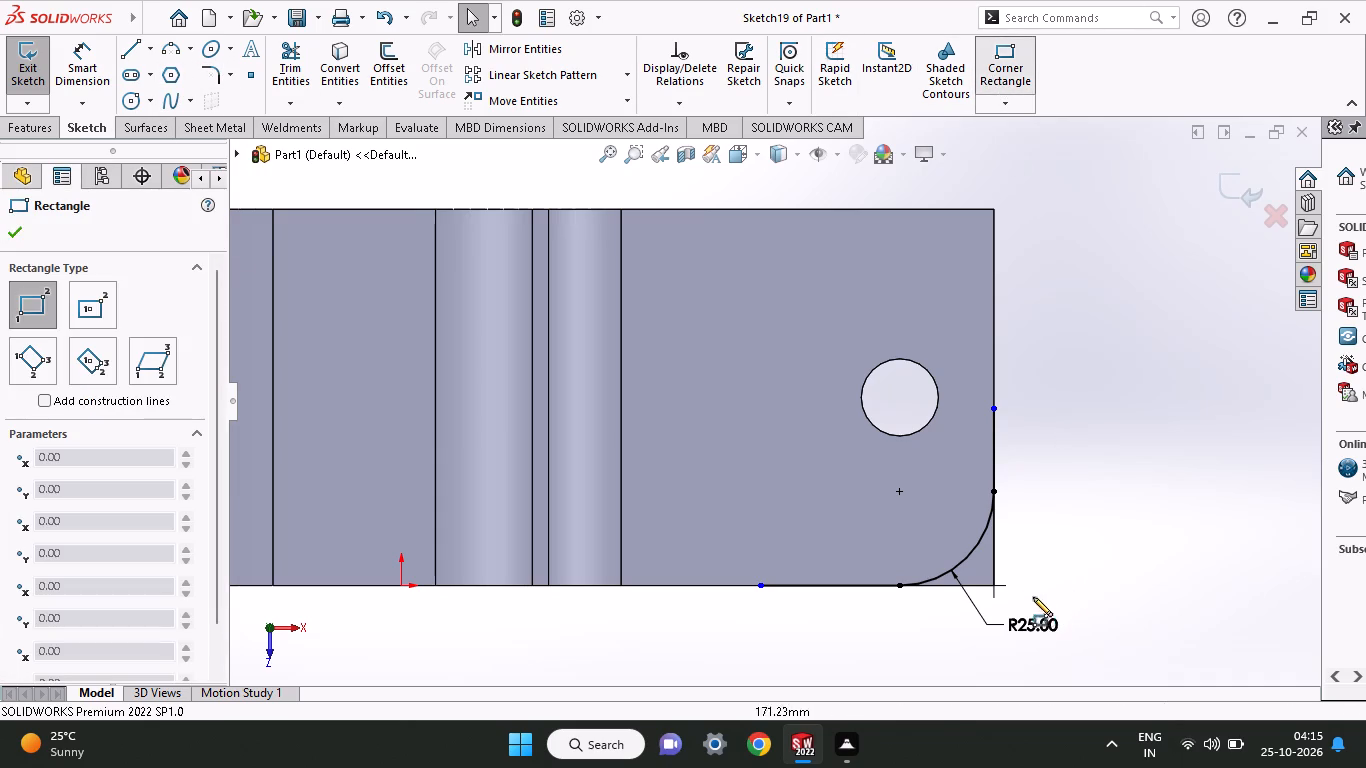
left_click(996, 585)
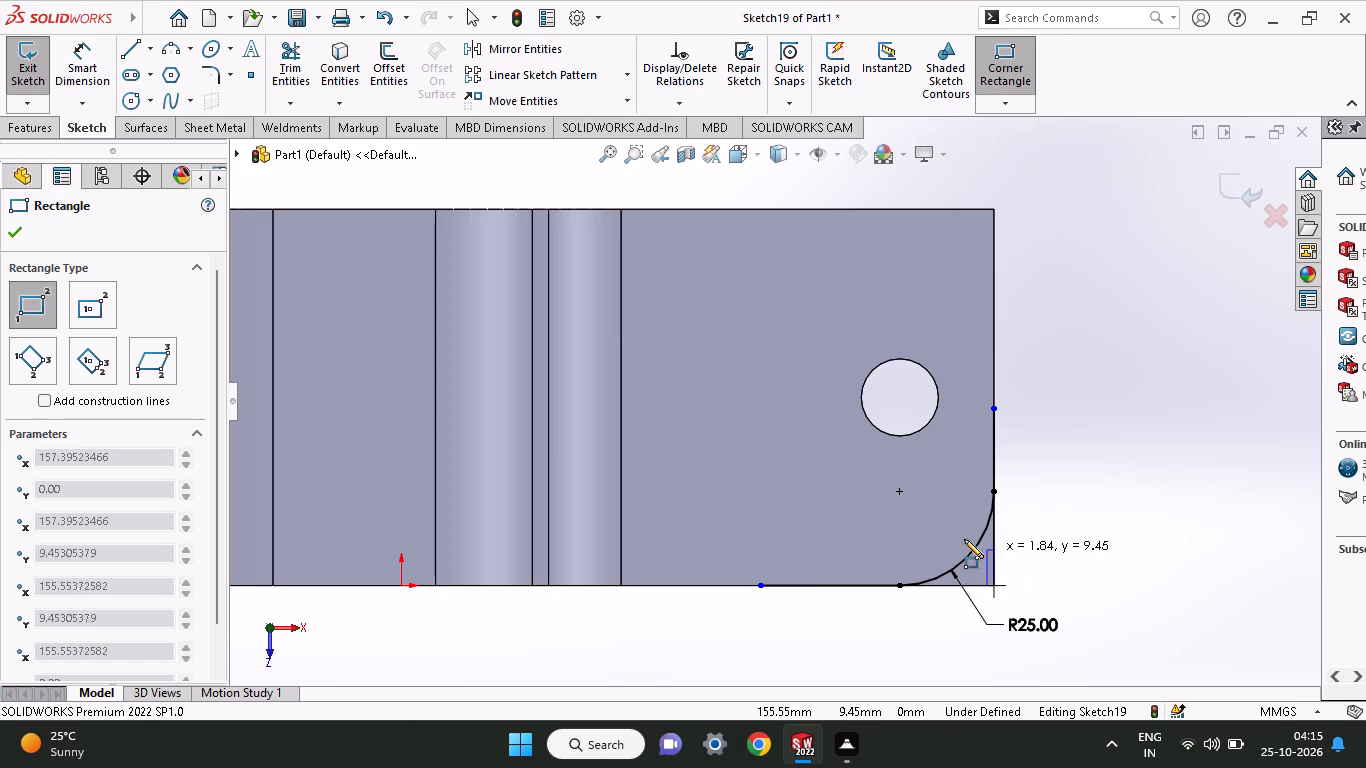
left_click(899, 492)
right_click(717, 489)
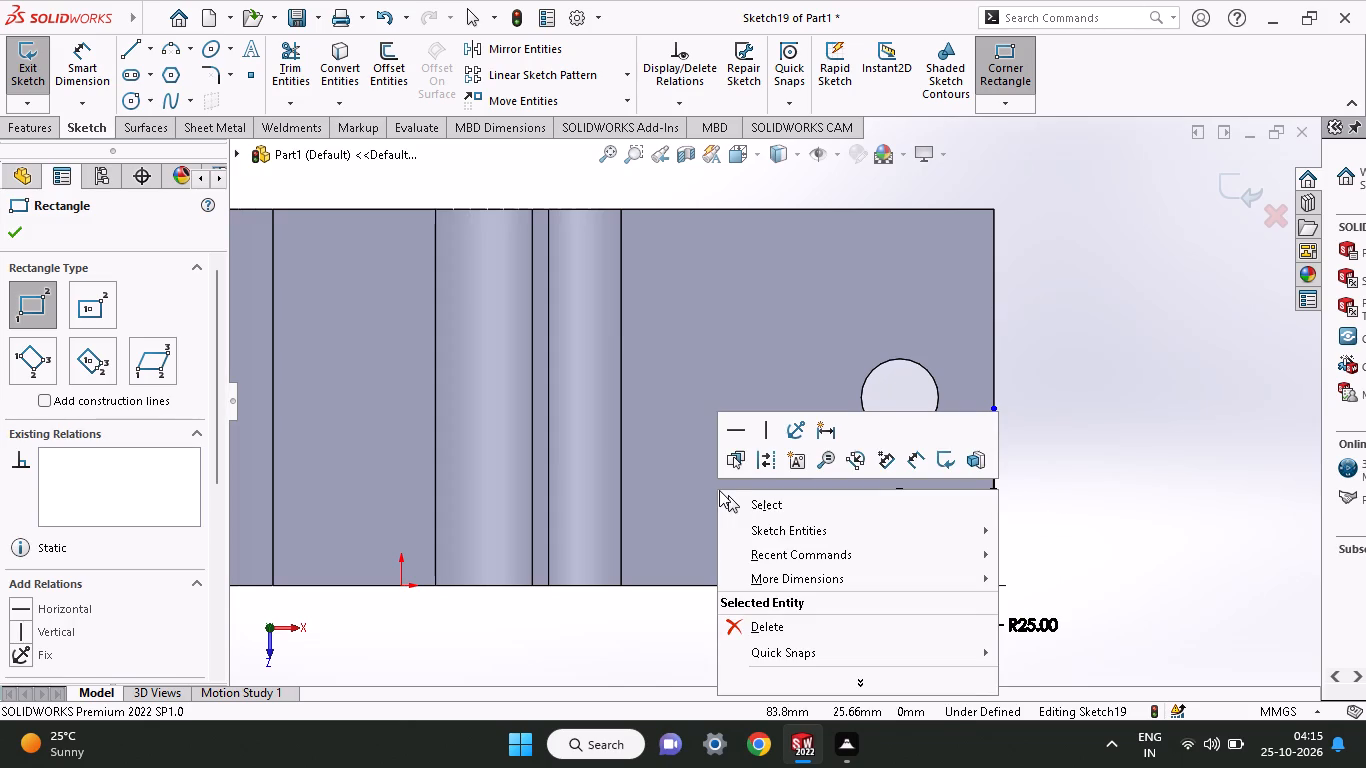
left_click(740, 501)
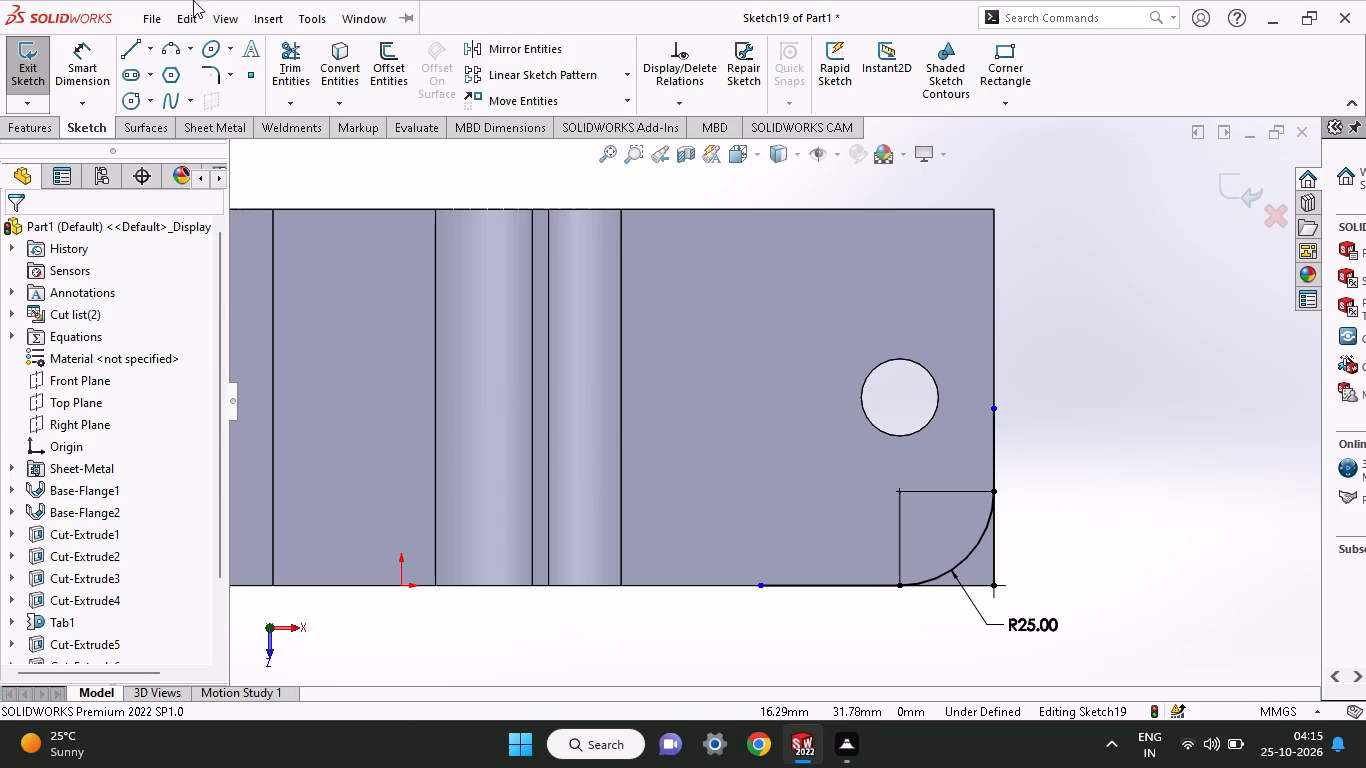
Trim the leftover line ends and the rectangle's inner sides, leaving only the closed corner profile outside the arc.
left_click(281, 51)
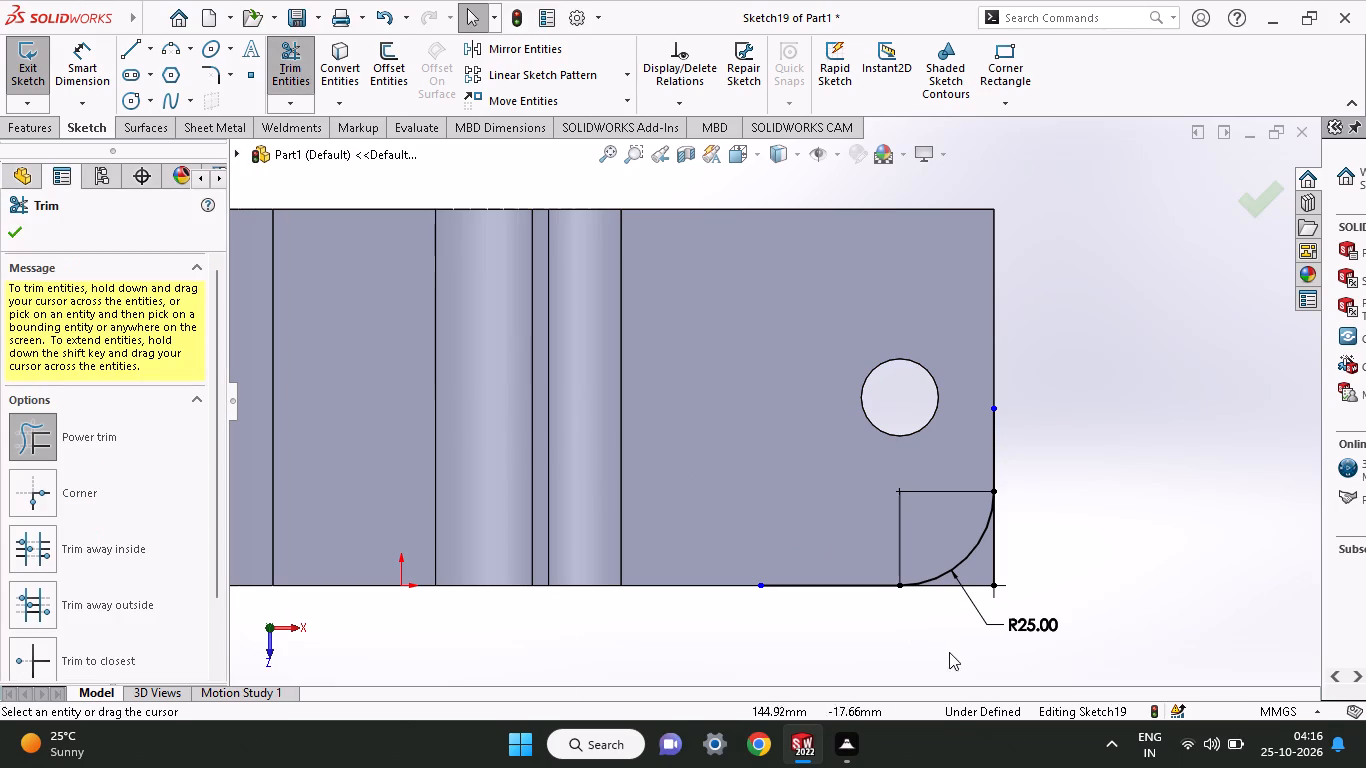
left_click_drag(874, 605, 875, 583)
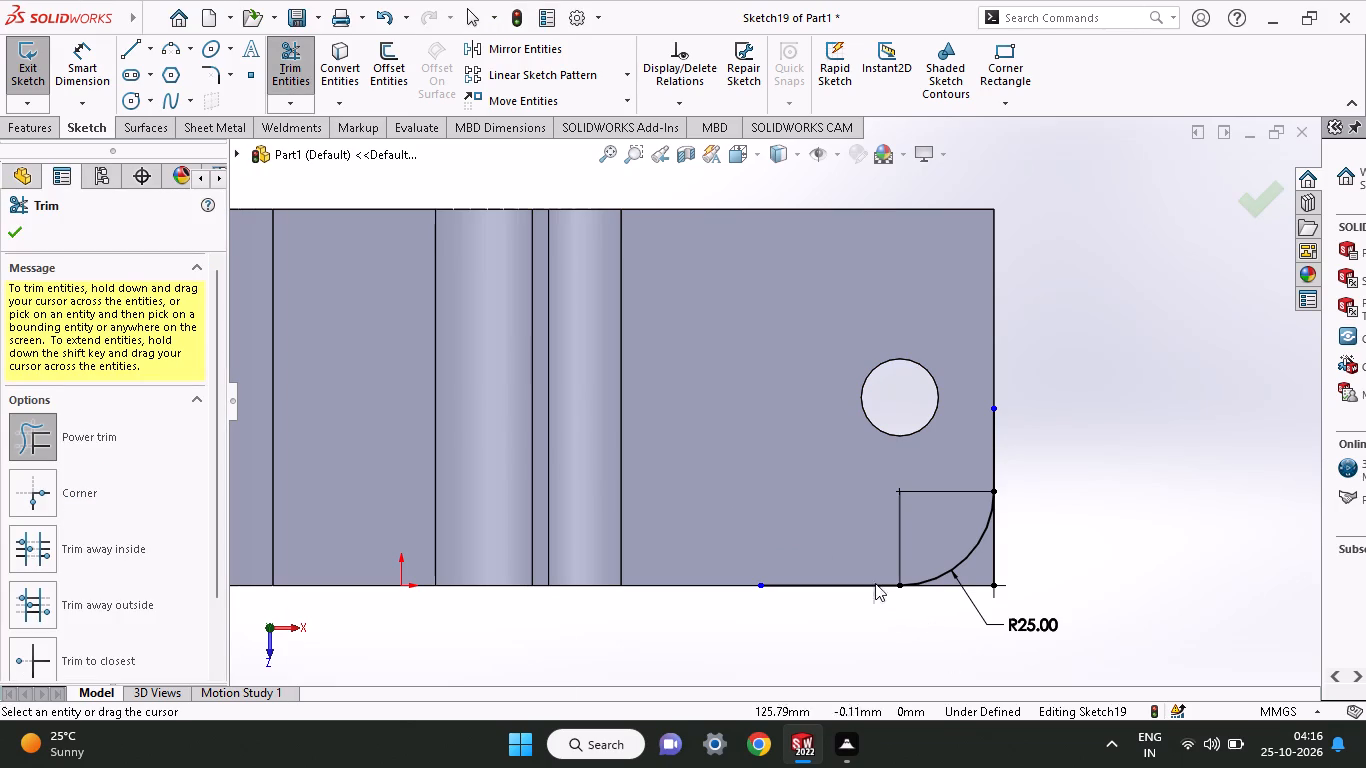
left_click_drag(875, 583, 957, 465)
left_click_drag(965, 475, 1034, 435)
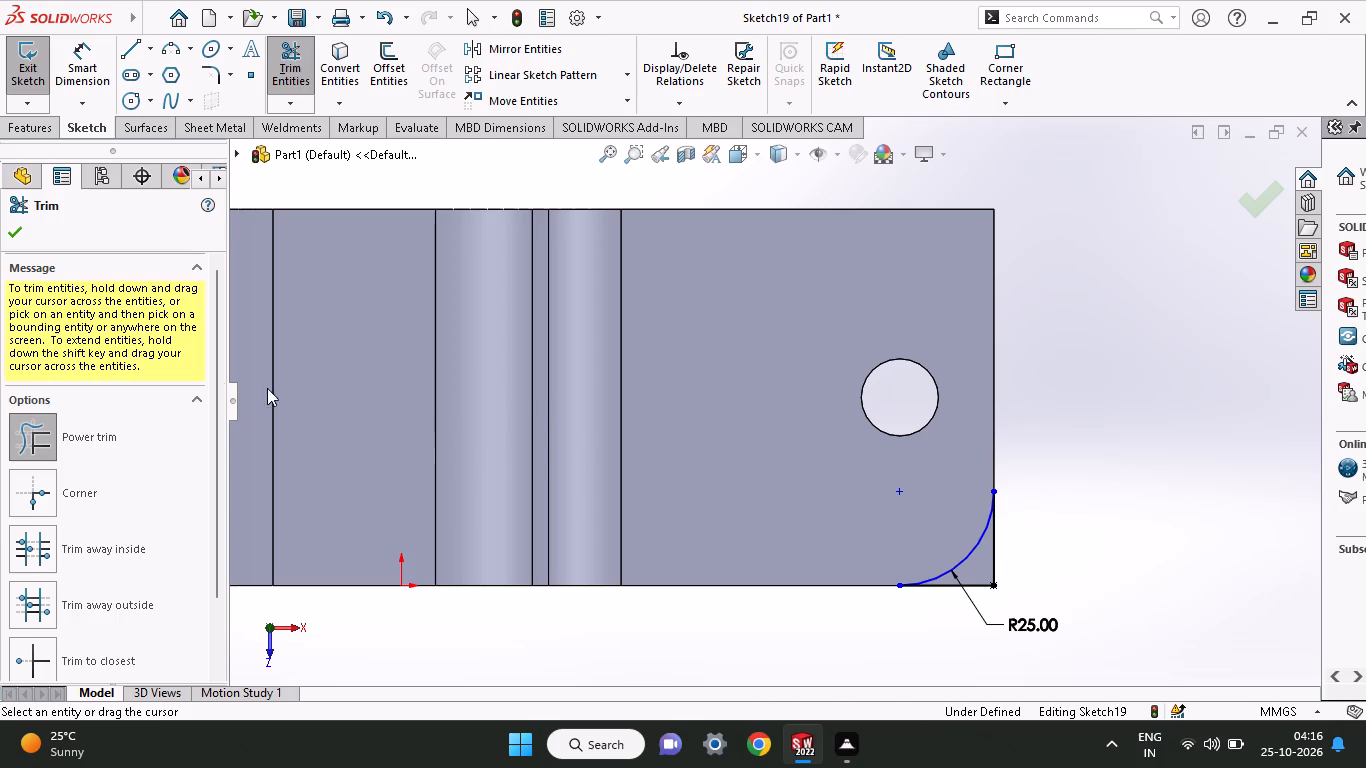
left_click(27, 232)
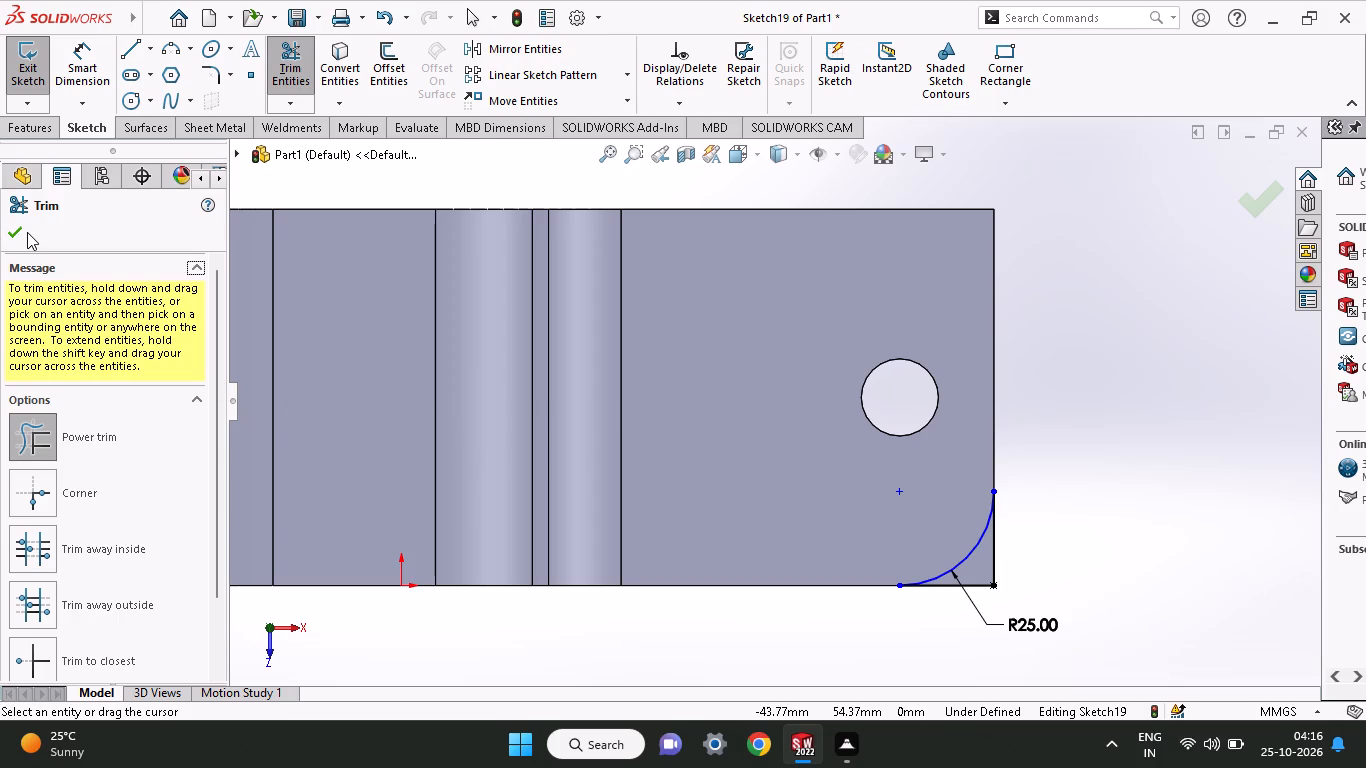
left_click(11, 235)
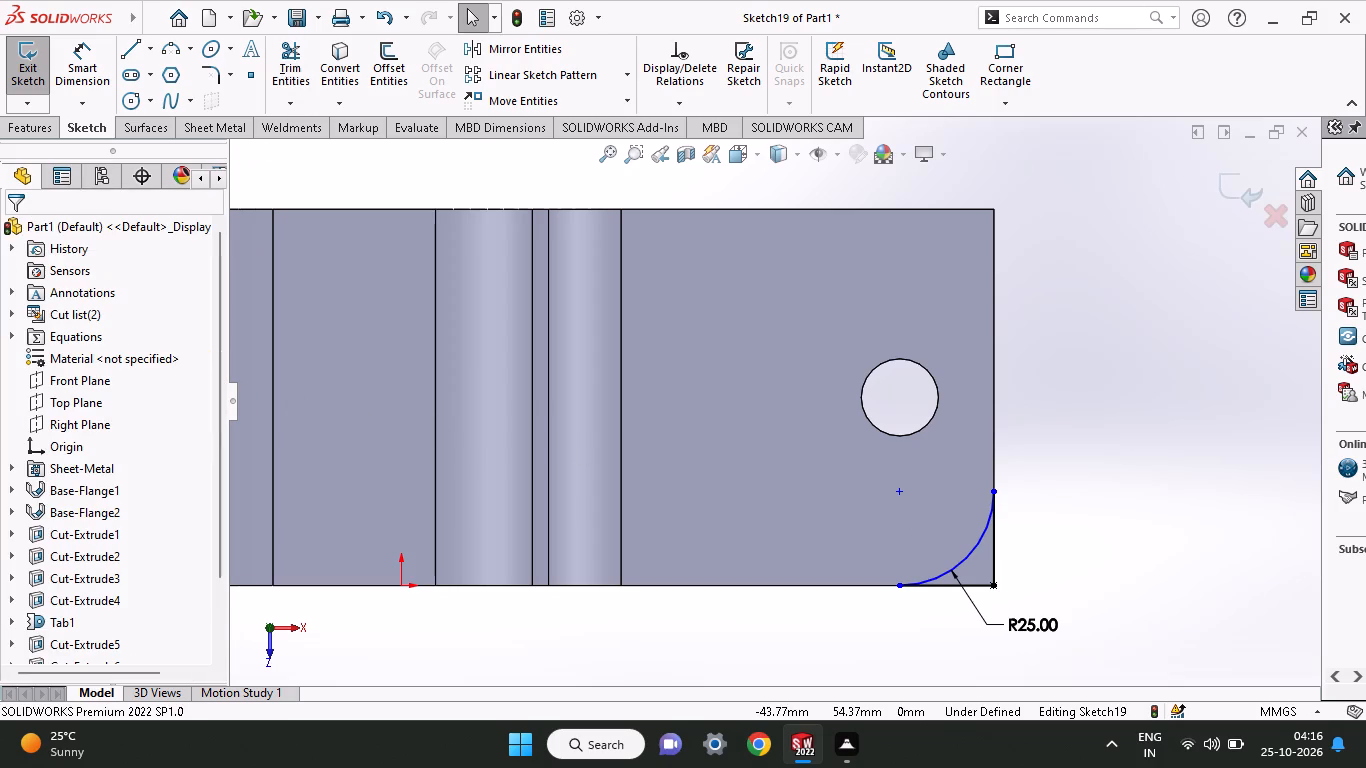
Extrude-cut the corner profile with a 155 mm blind depth to round the flat end's tab-side corner.
left_click(29, 132)
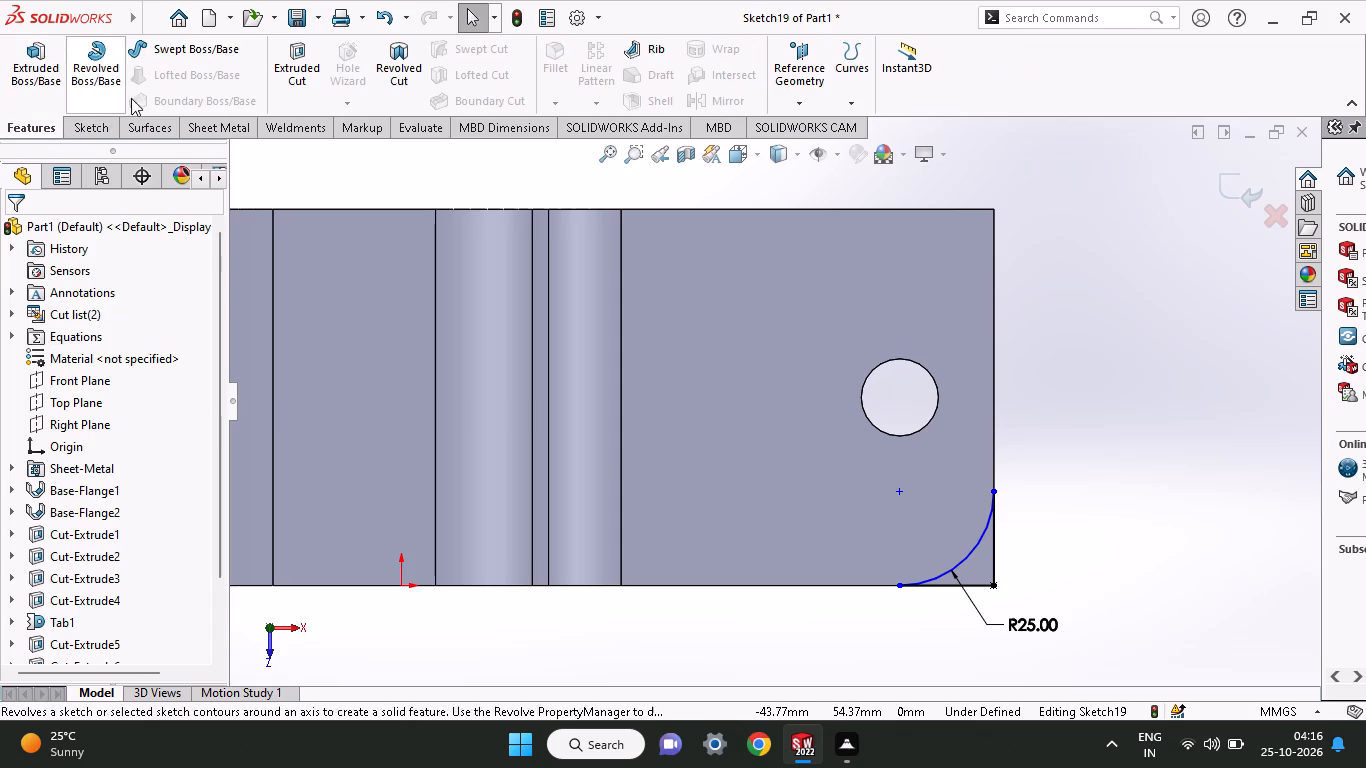
left_click(320, 66)
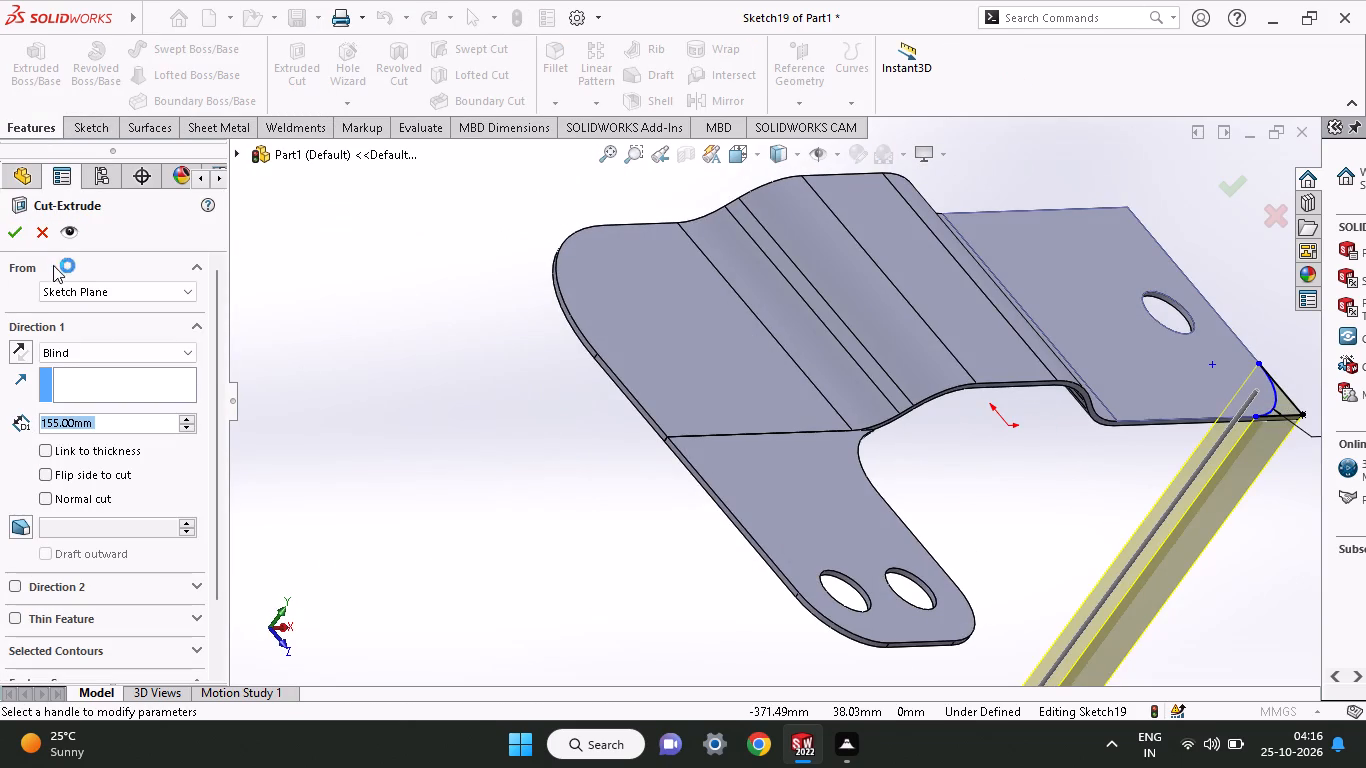
left_click(12, 235)
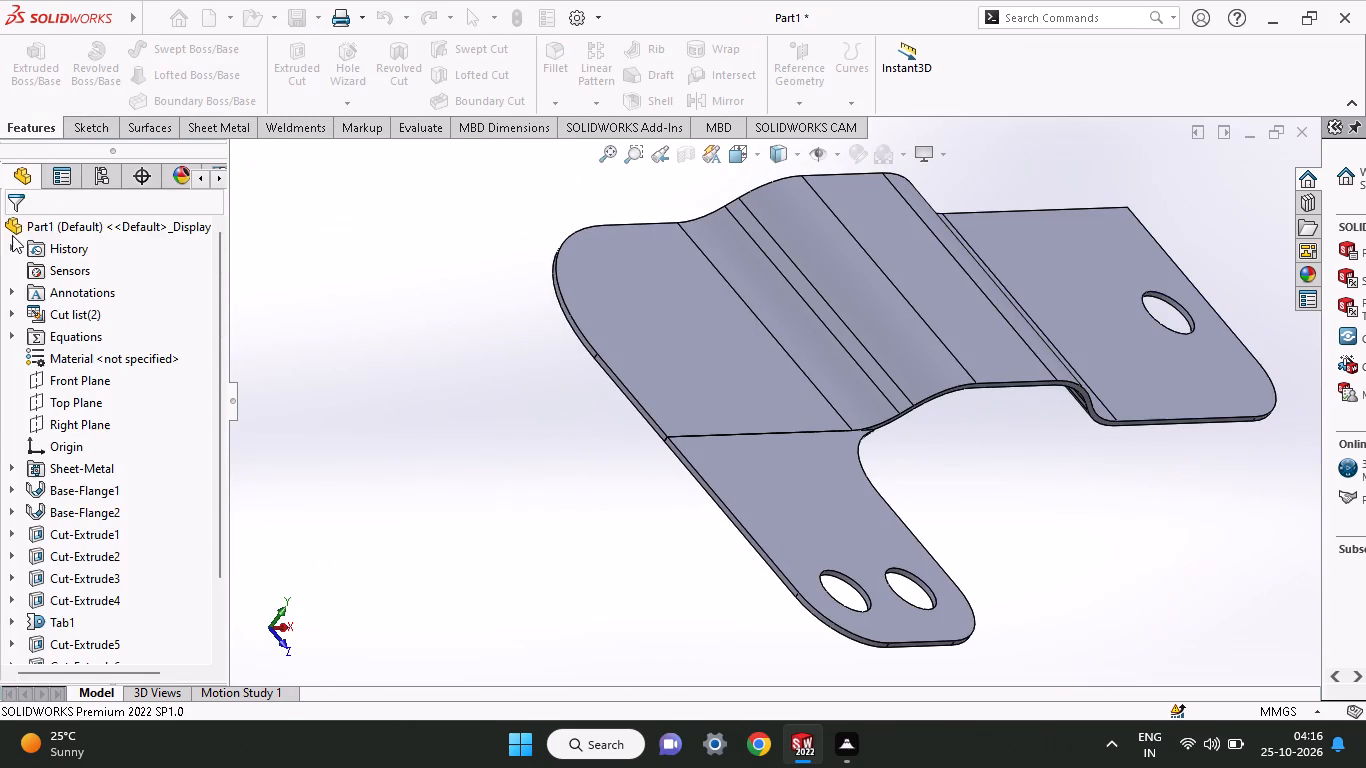
Start a sketch on the holed face and draw connected lines along the edge opposite the tab side and down the end edge to about hole level.
left_click(1111, 285)
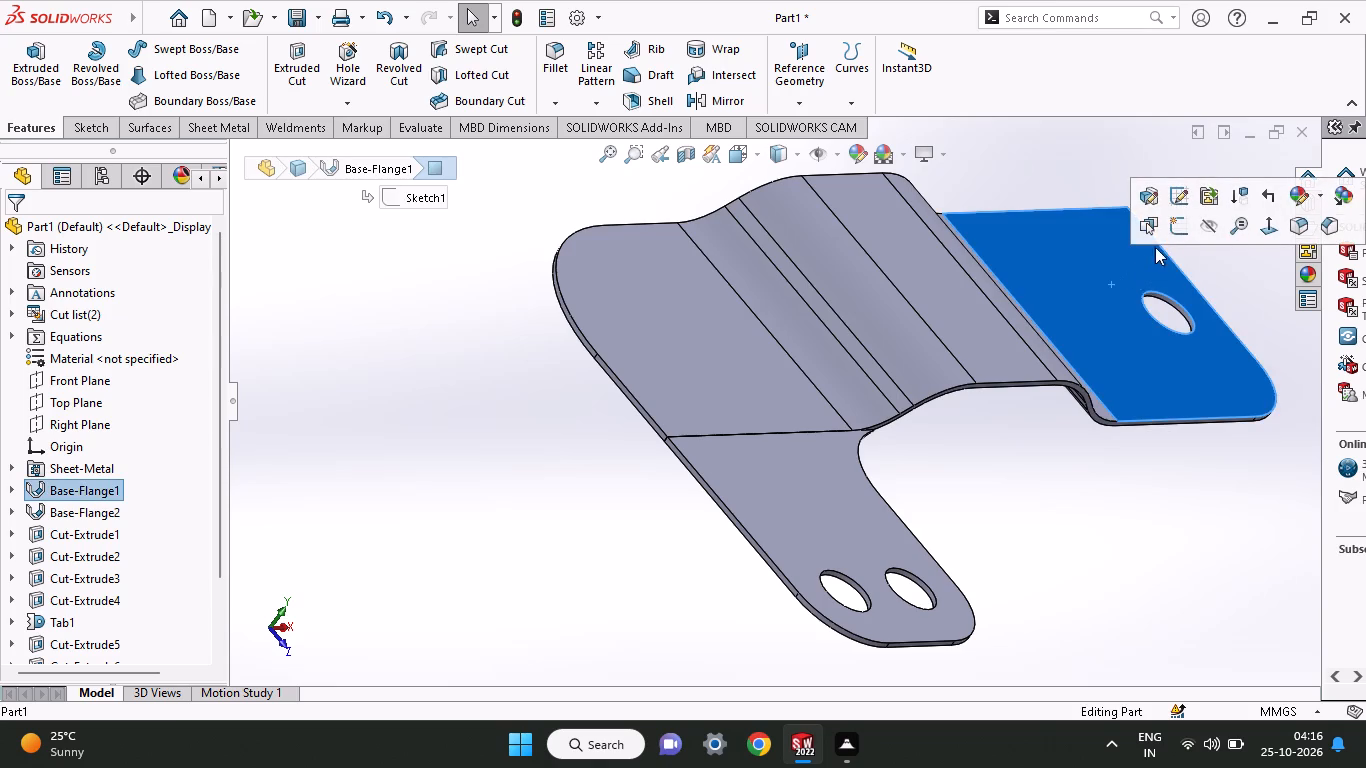
left_click(1170, 226)
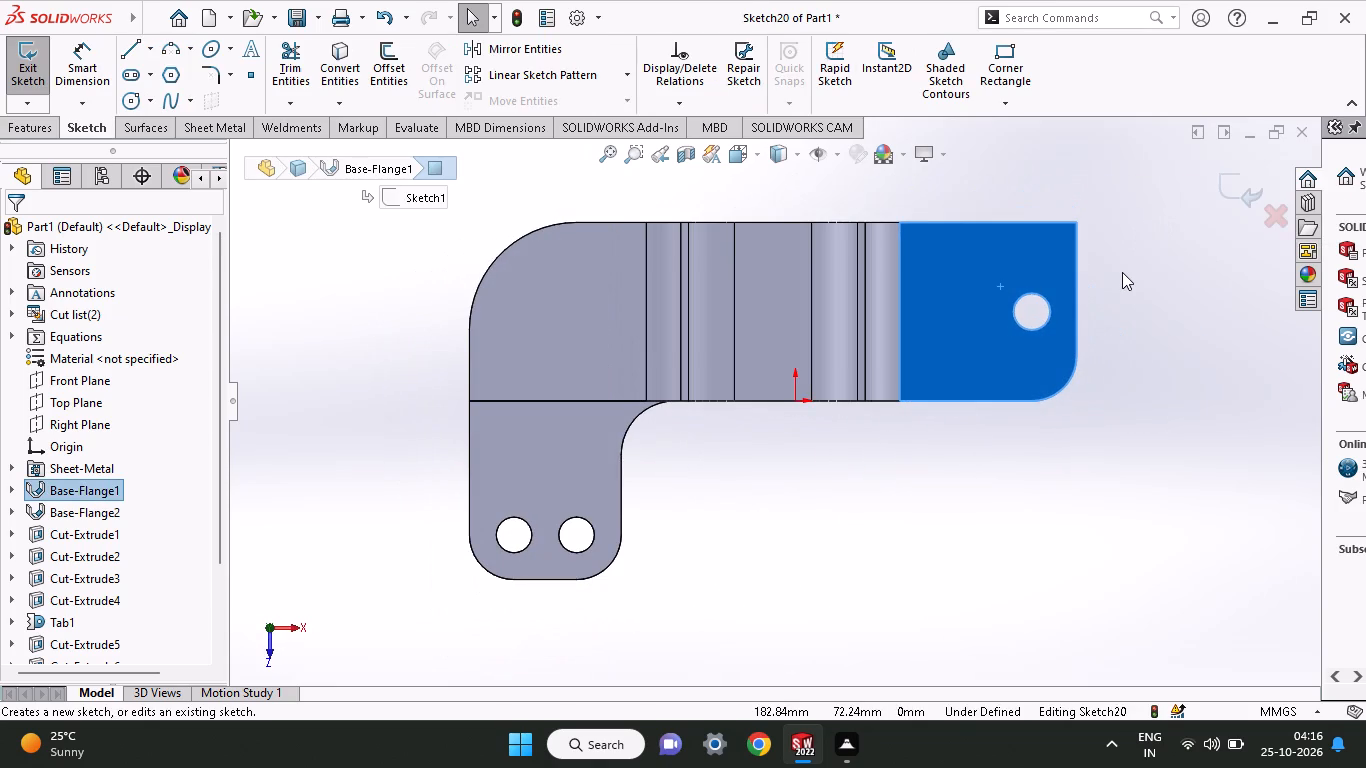
scroll(1122, 272, "down", 6, "ctrl")
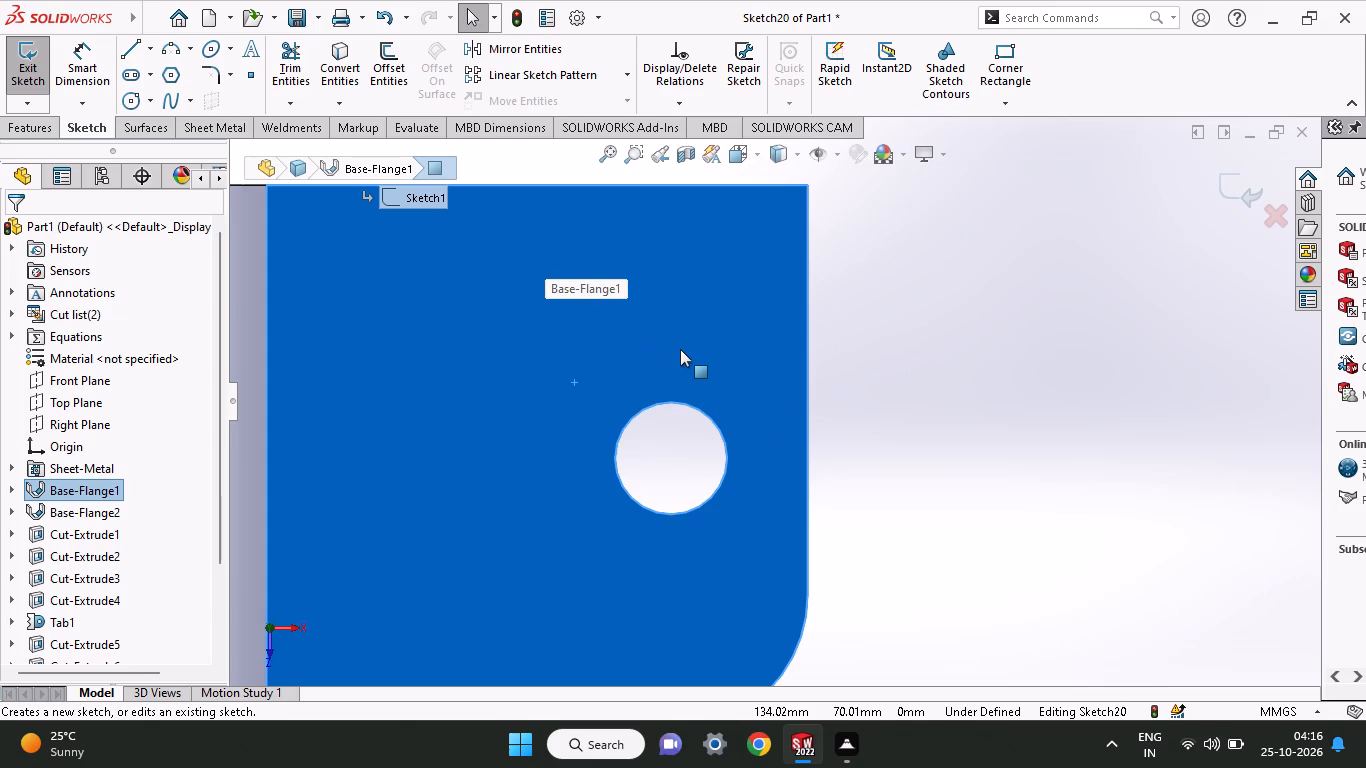
left_click(133, 58)
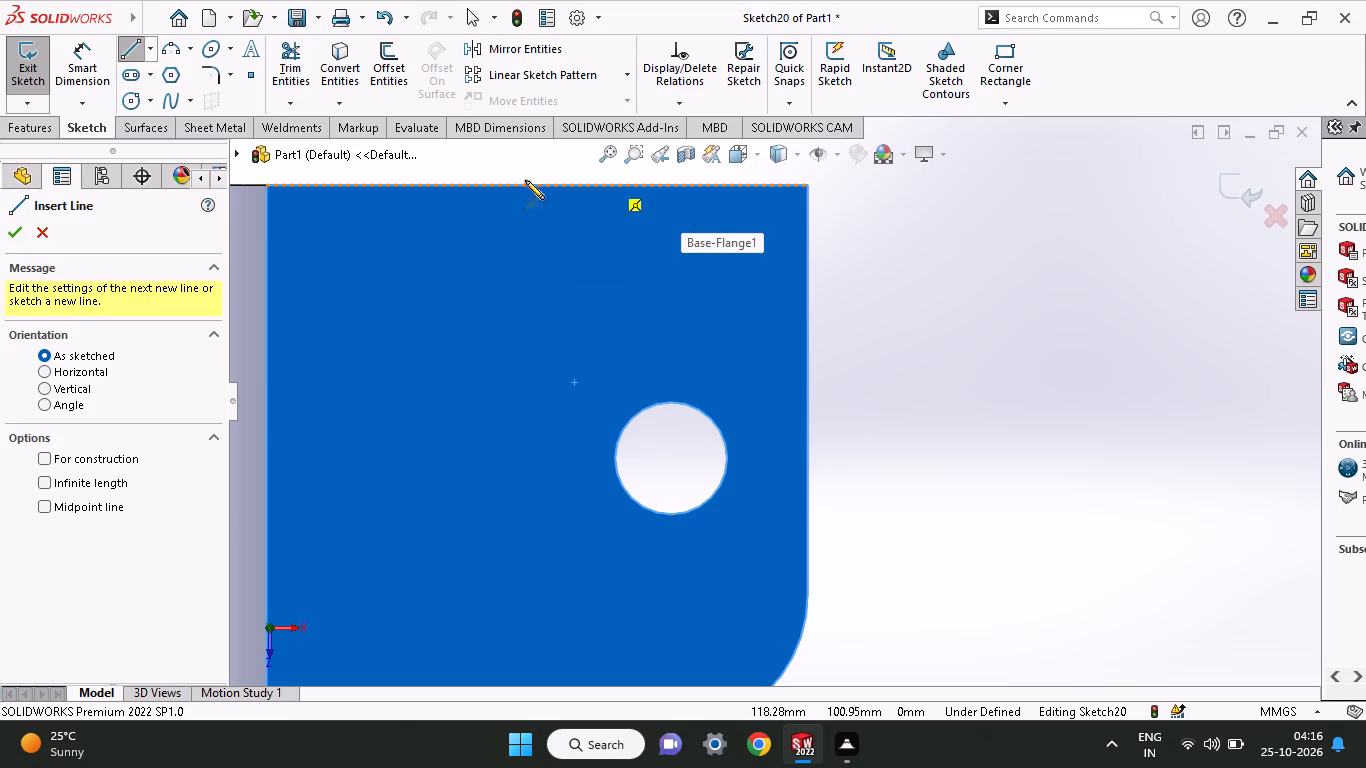
left_click(511, 185)
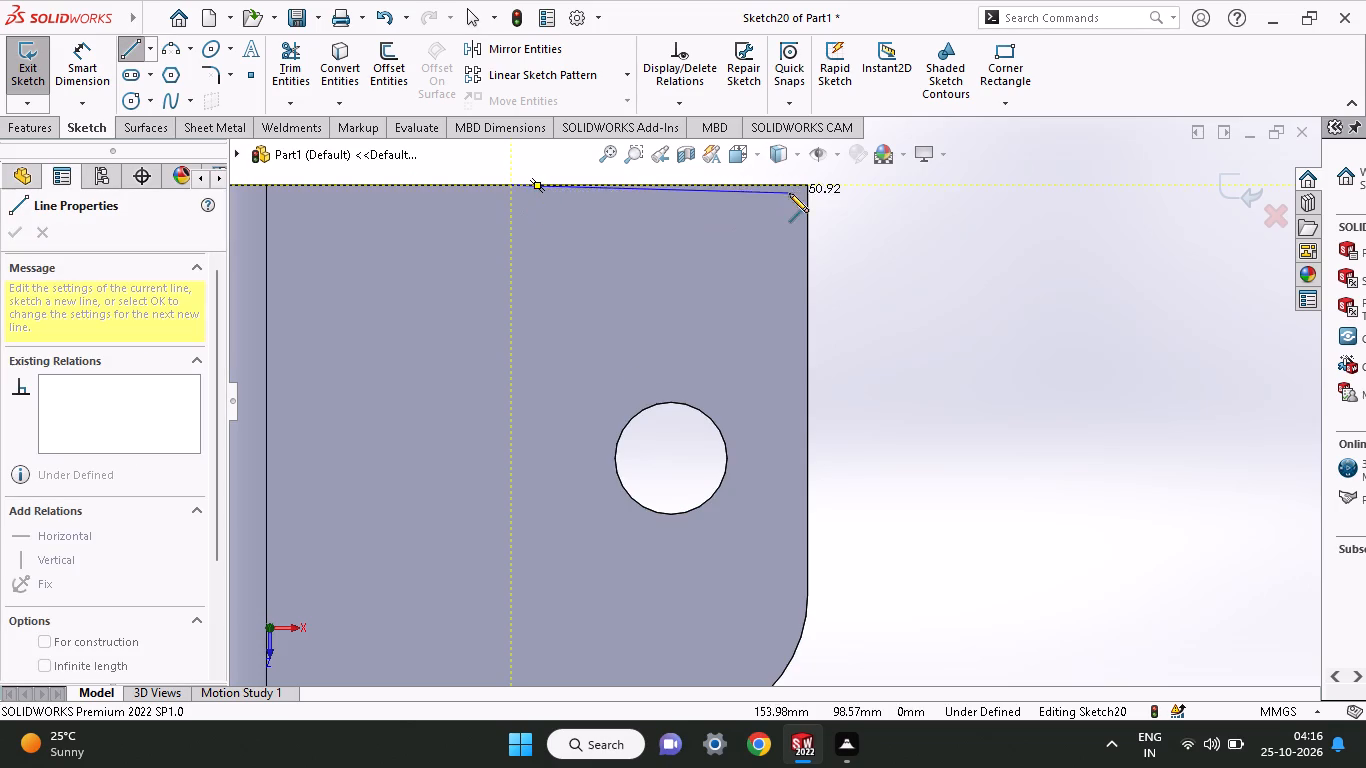
left_click(808, 182)
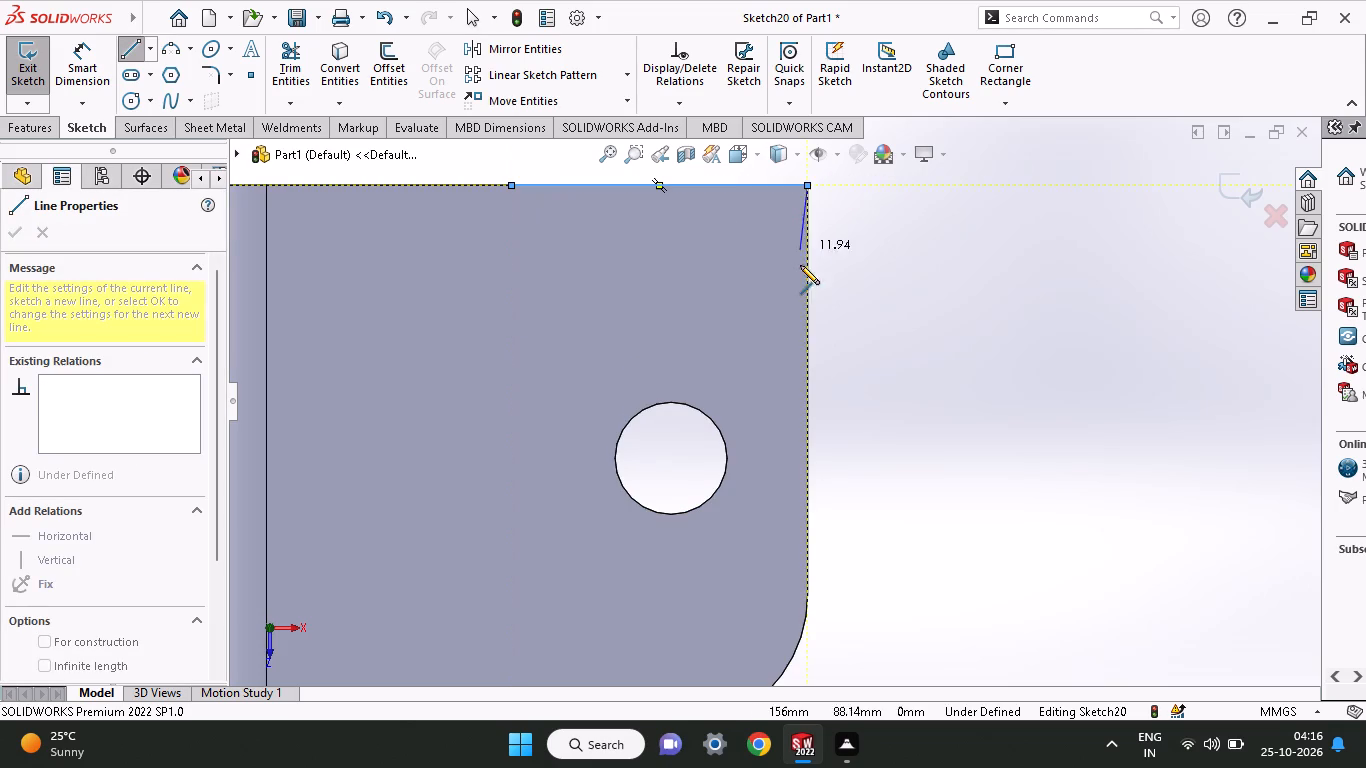
left_click(805, 447)
right_click(857, 349)
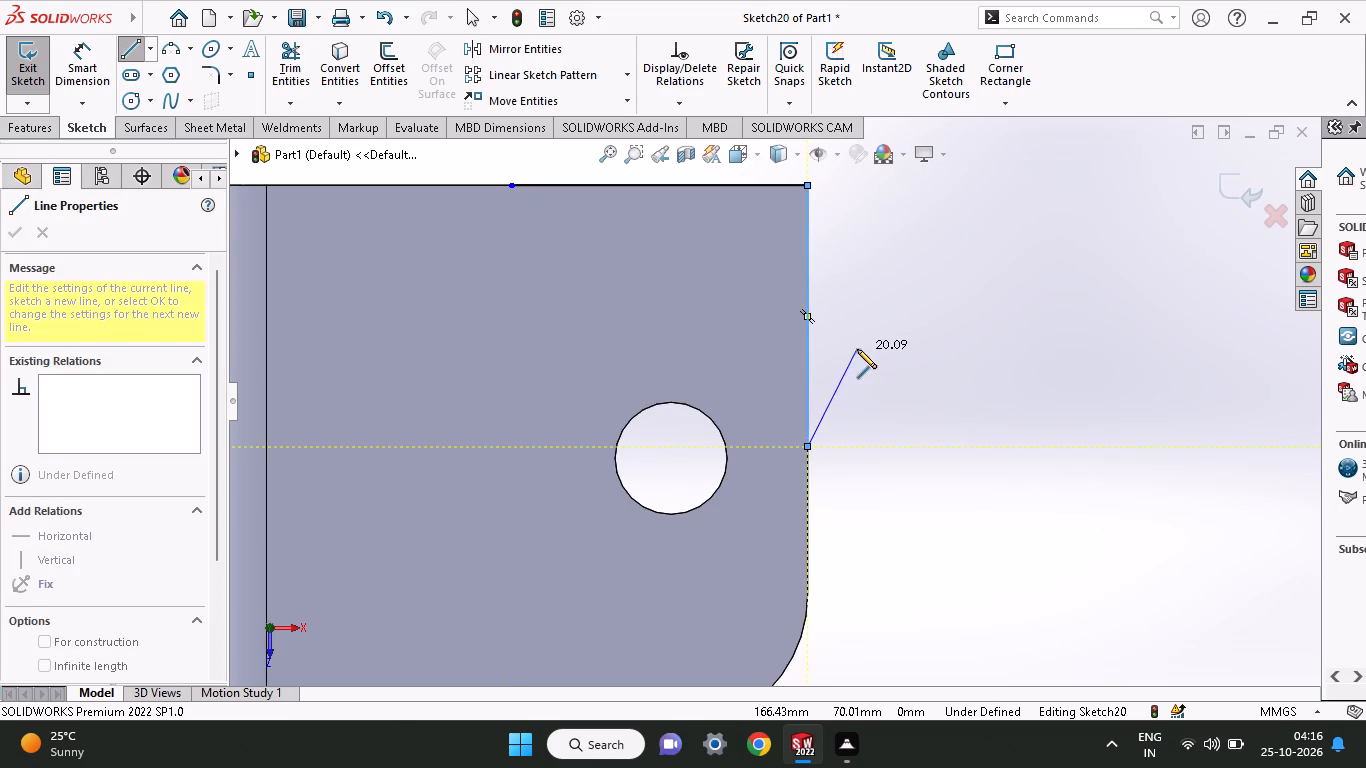
left_click(885, 363)
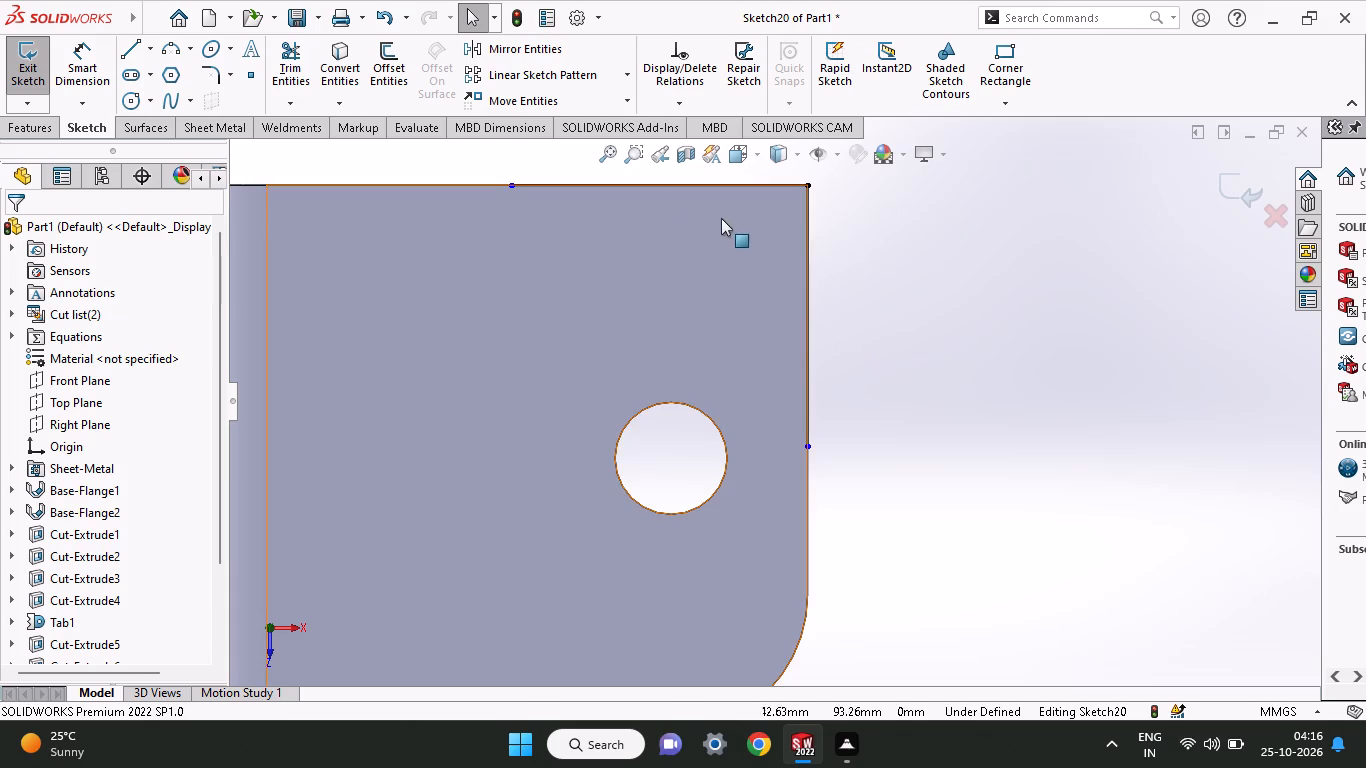
Fillet the corner between the two connected sketch lines with a 25 mm radius.
left_click(207, 82)
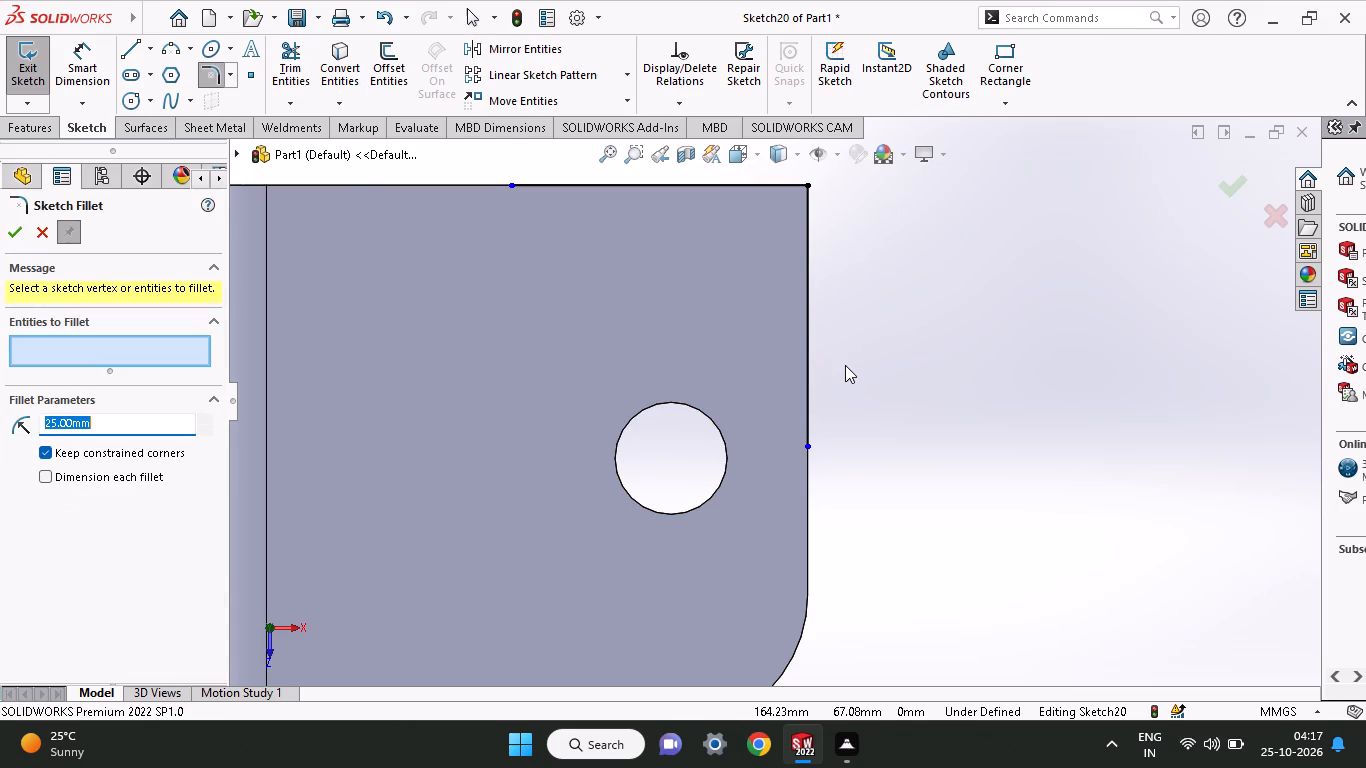
left_click(724, 187)
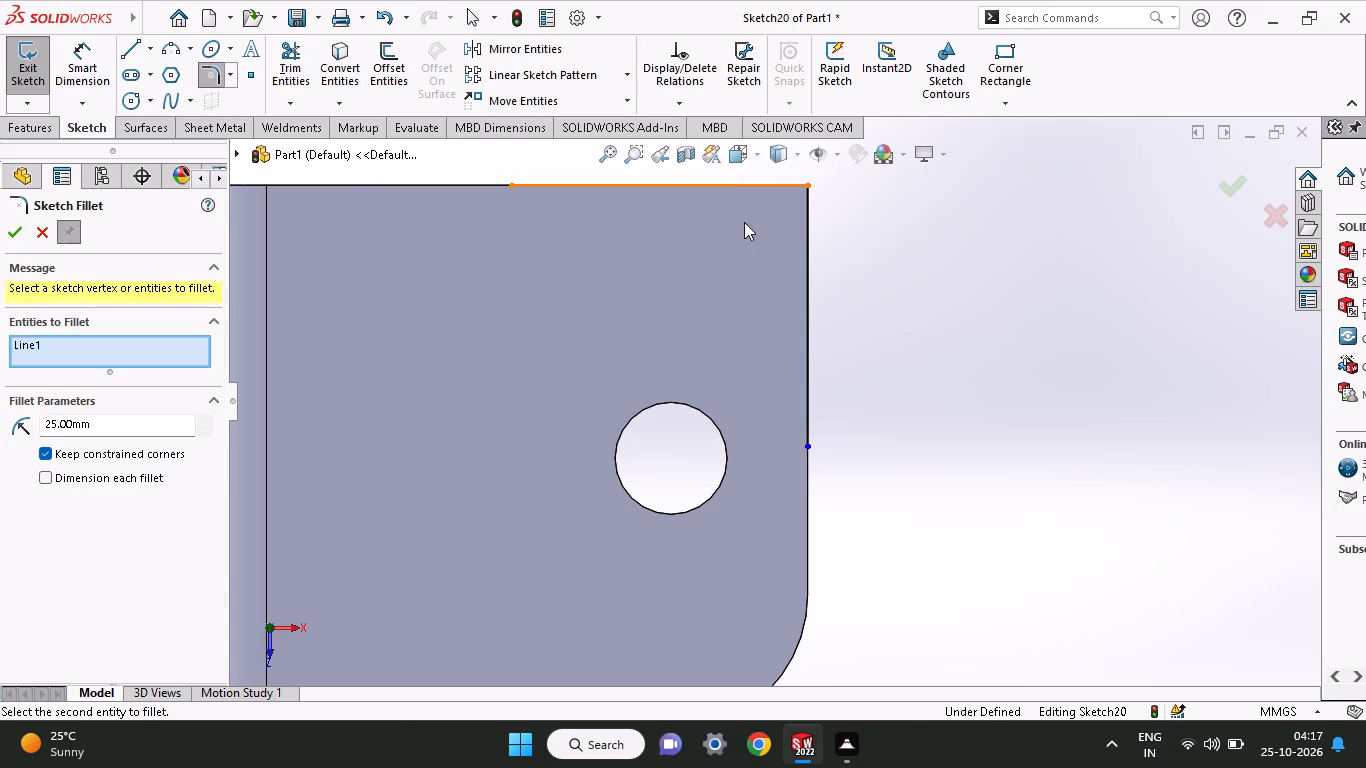
left_click(808, 284)
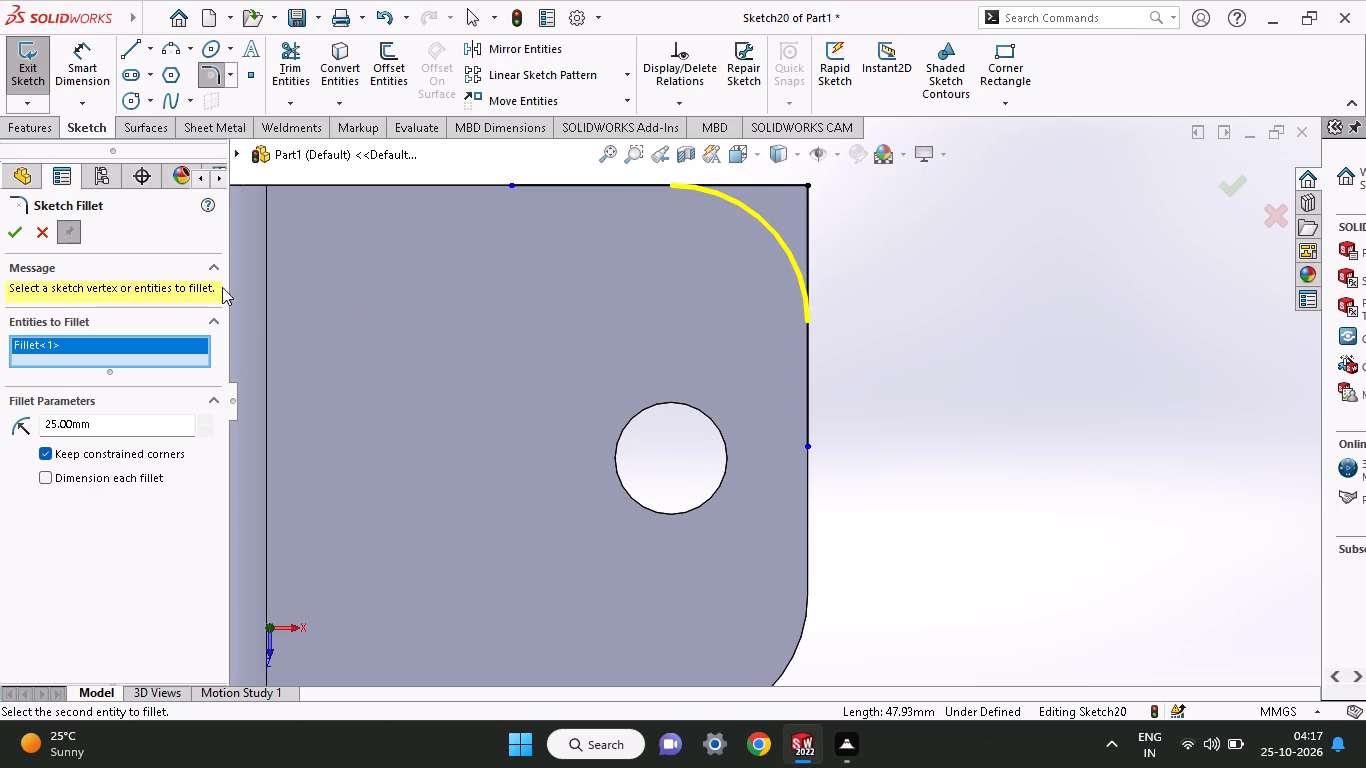
left_click(3, 237)
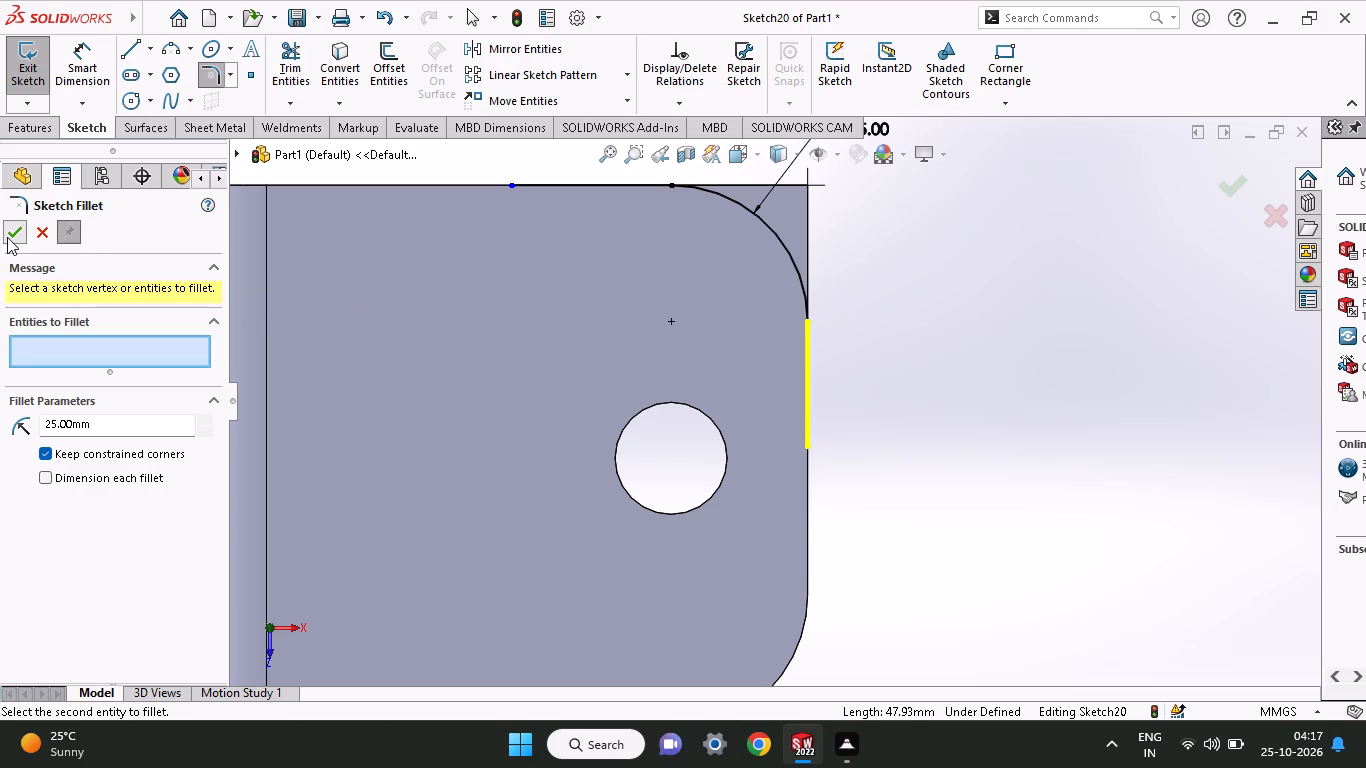
left_click(7, 237)
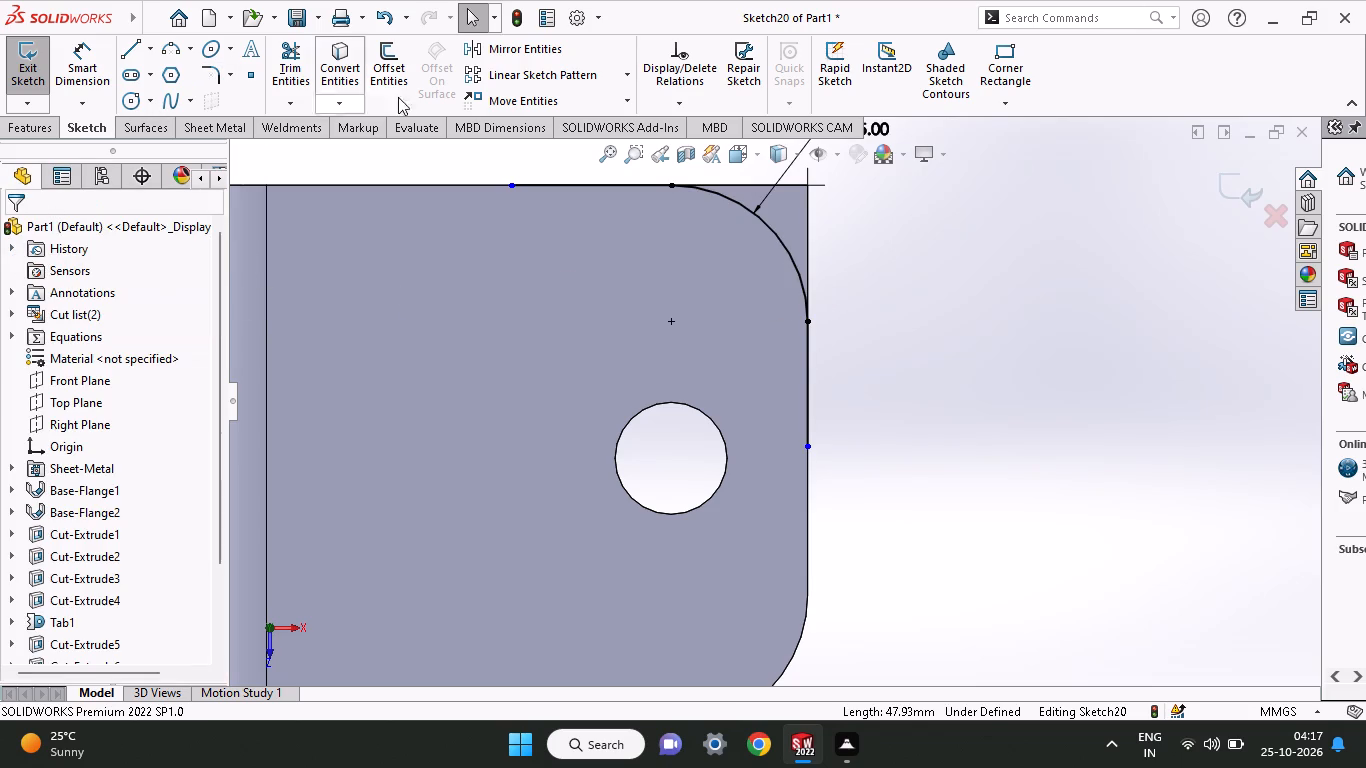
Draw a 25 mm square corner rectangle between the two endpoints of the fillet arc.
left_click(996, 80)
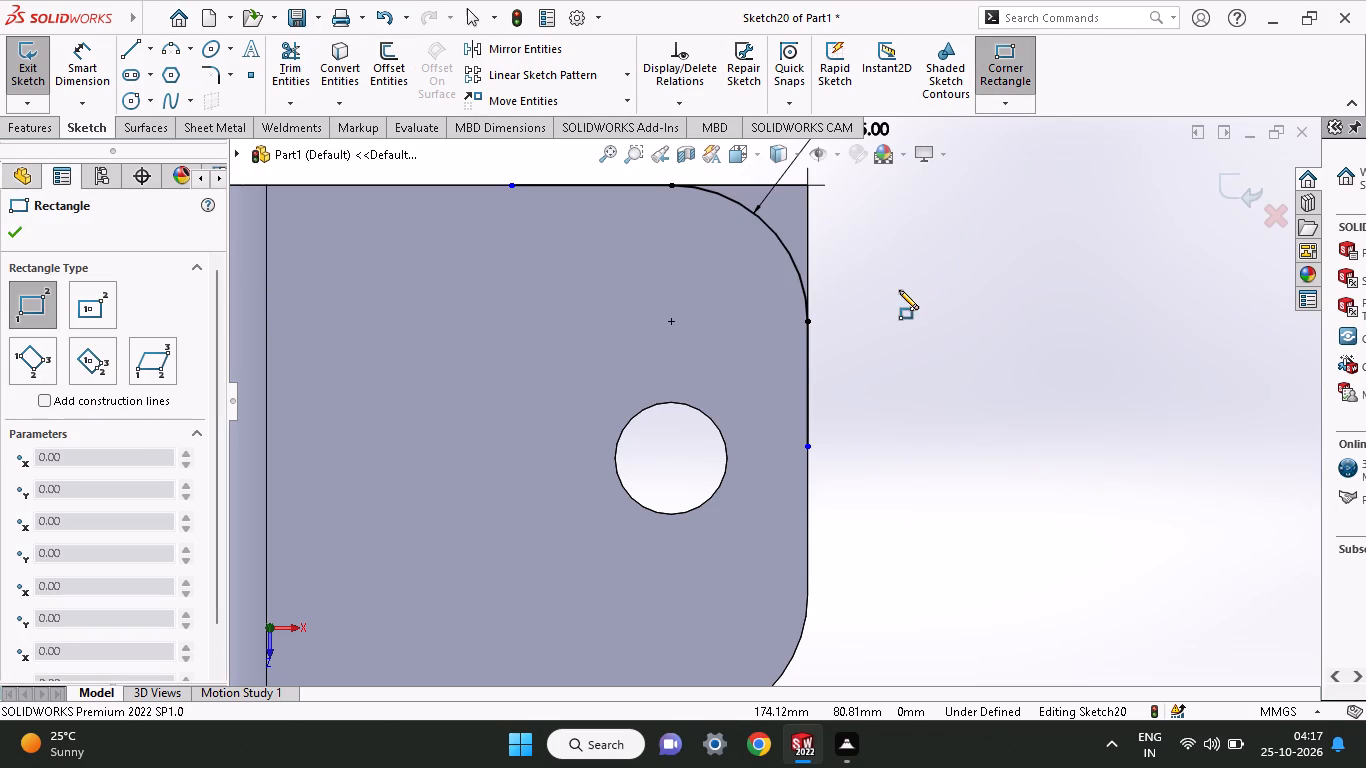
left_click(673, 184)
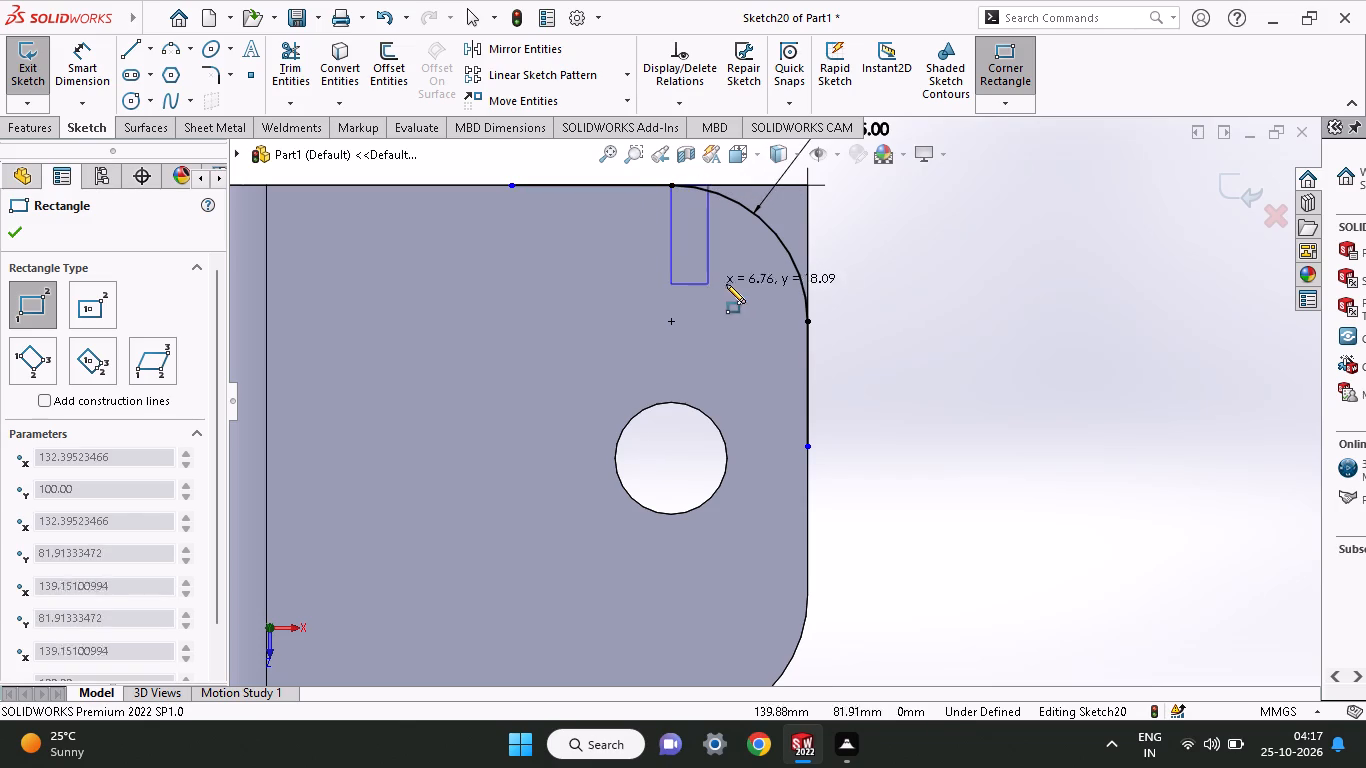
left_click(811, 320)
right_click(827, 260)
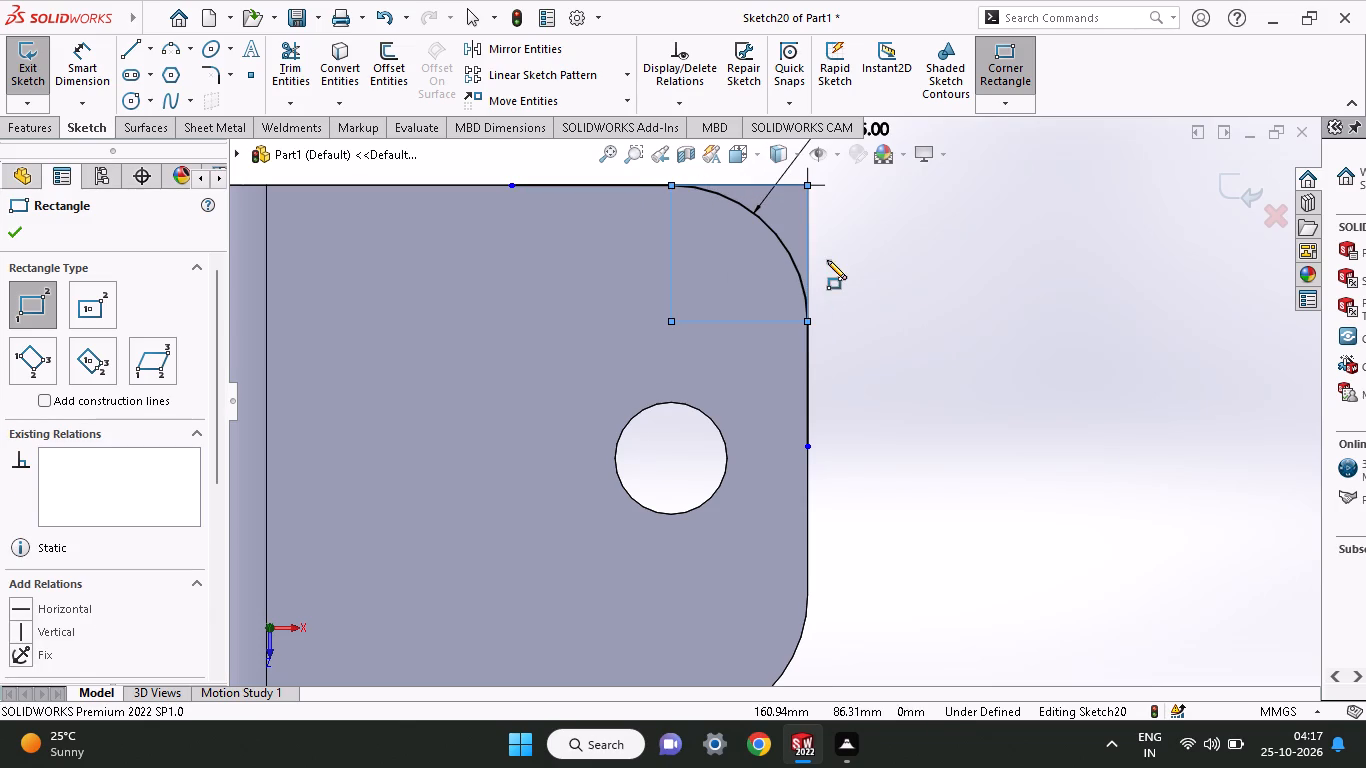
left_click(829, 280)
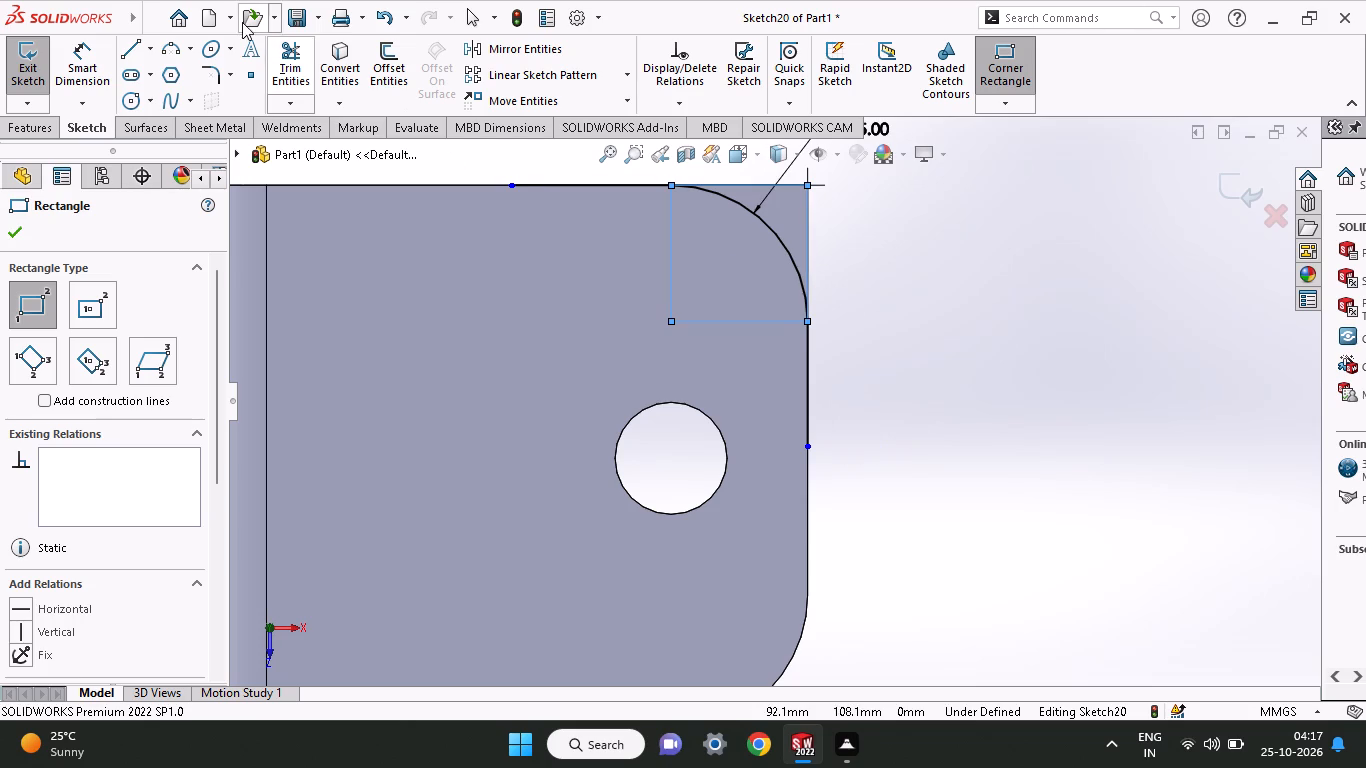
Trim the leftover line ends and the rectangle's inner sides, leaving only the closed corner profile outside the arc.
left_click(298, 63)
left_click_drag(586, 260, 632, 172)
left_click_drag(721, 222, 707, 229)
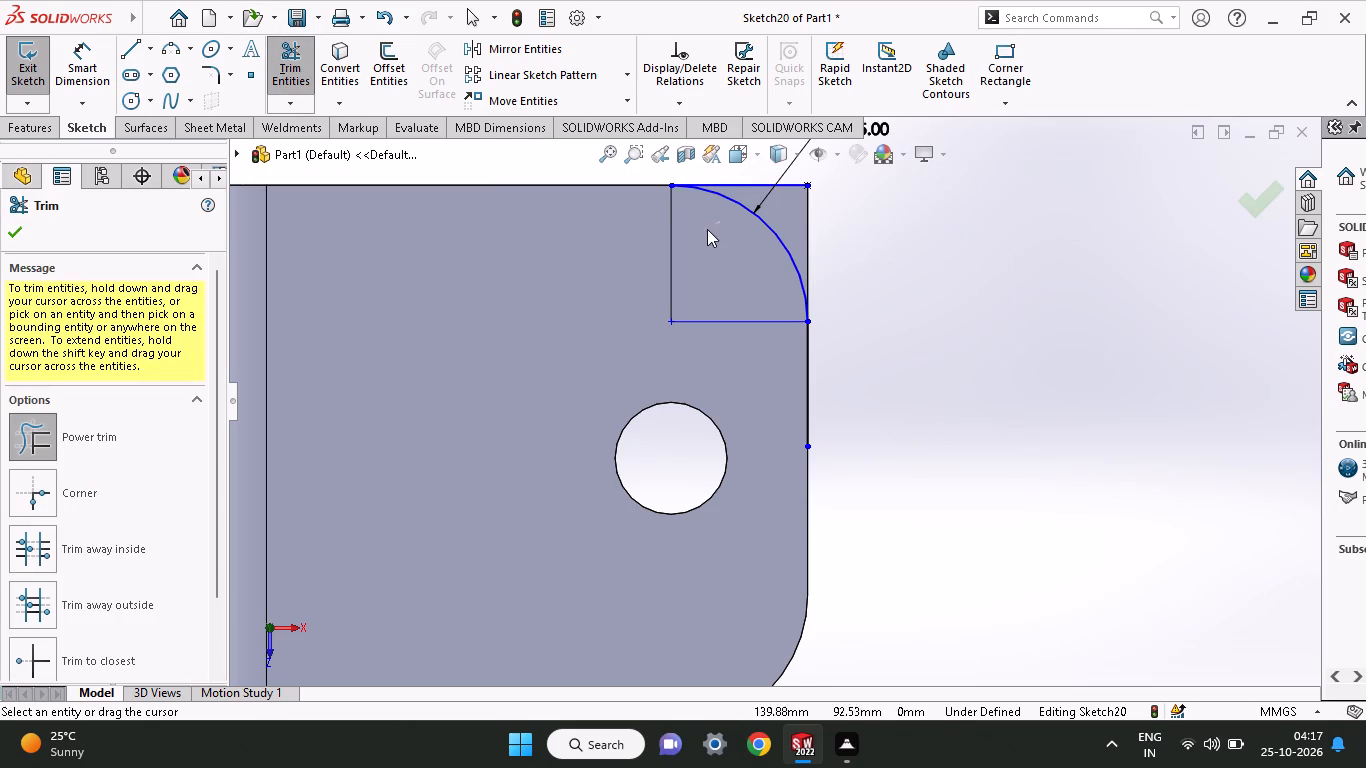
left_click_drag(707, 229, 668, 259)
left_click_drag(701, 249, 882, 378)
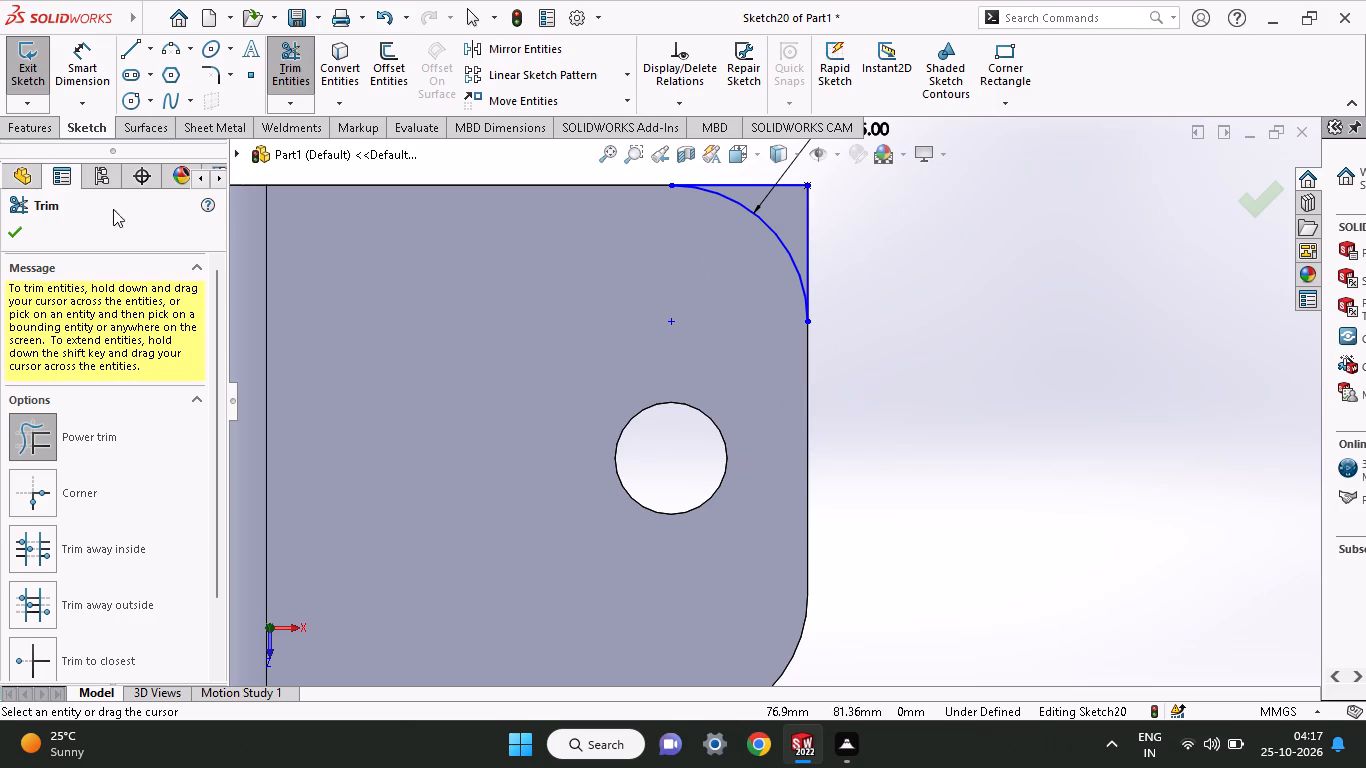
left_click(10, 243)
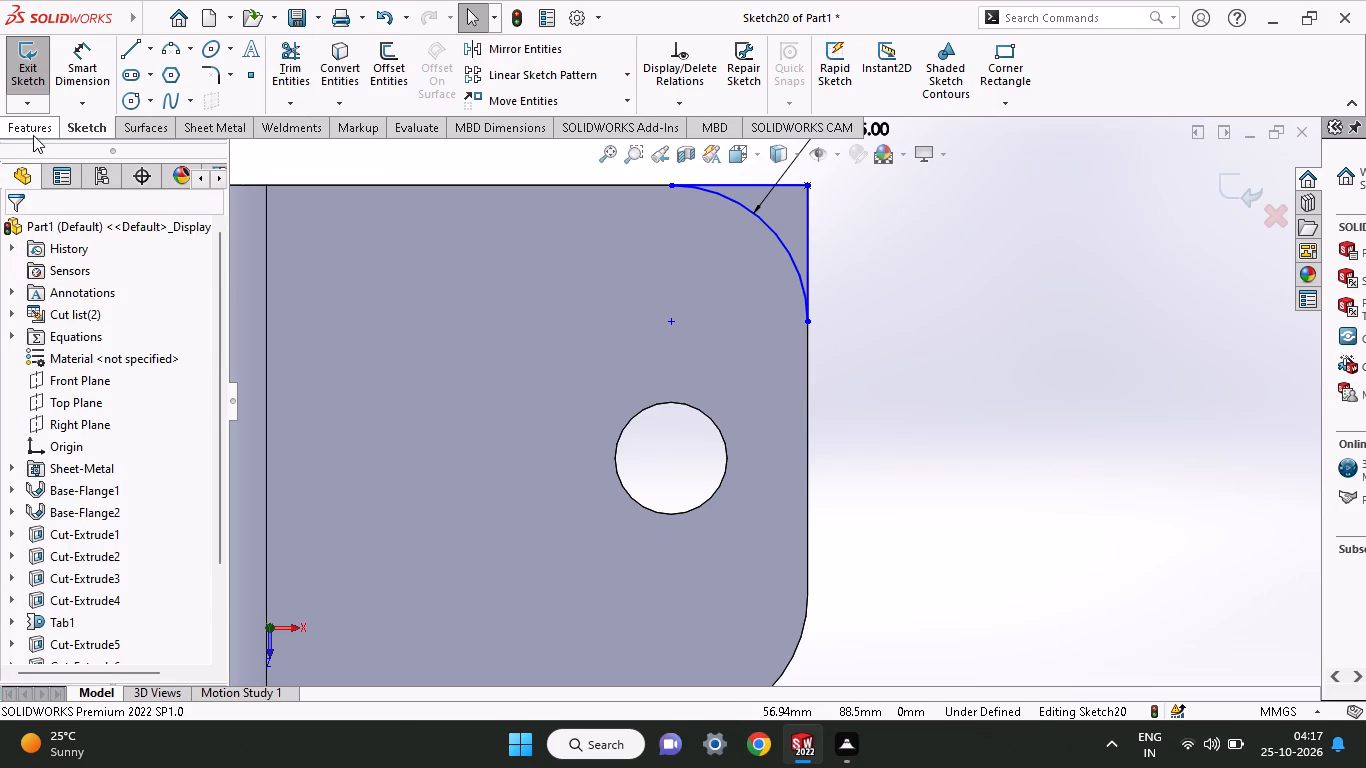
Extrude-cut the corner profile with a 155 mm blind depth to round the holed flat end's remaining corner.
left_click(33, 135)
left_click(277, 61)
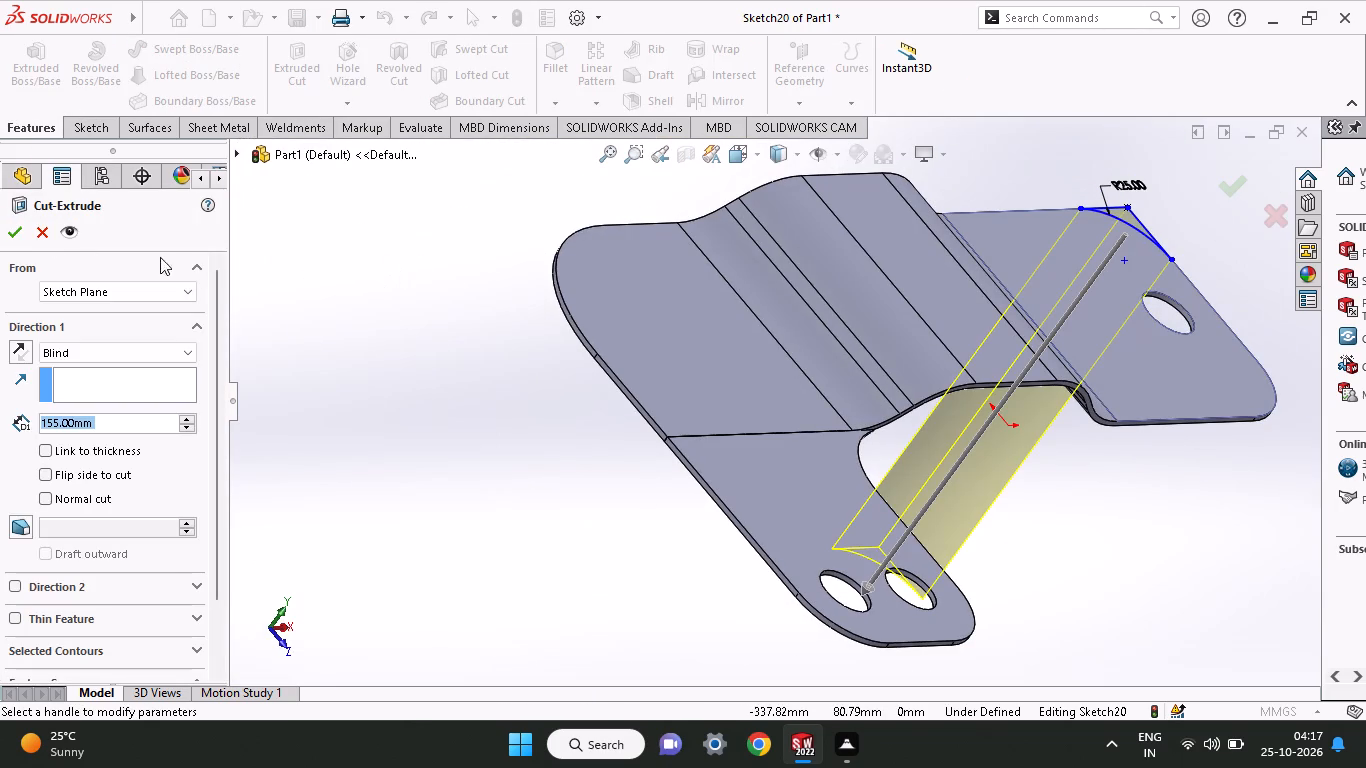
left_click(8, 227)
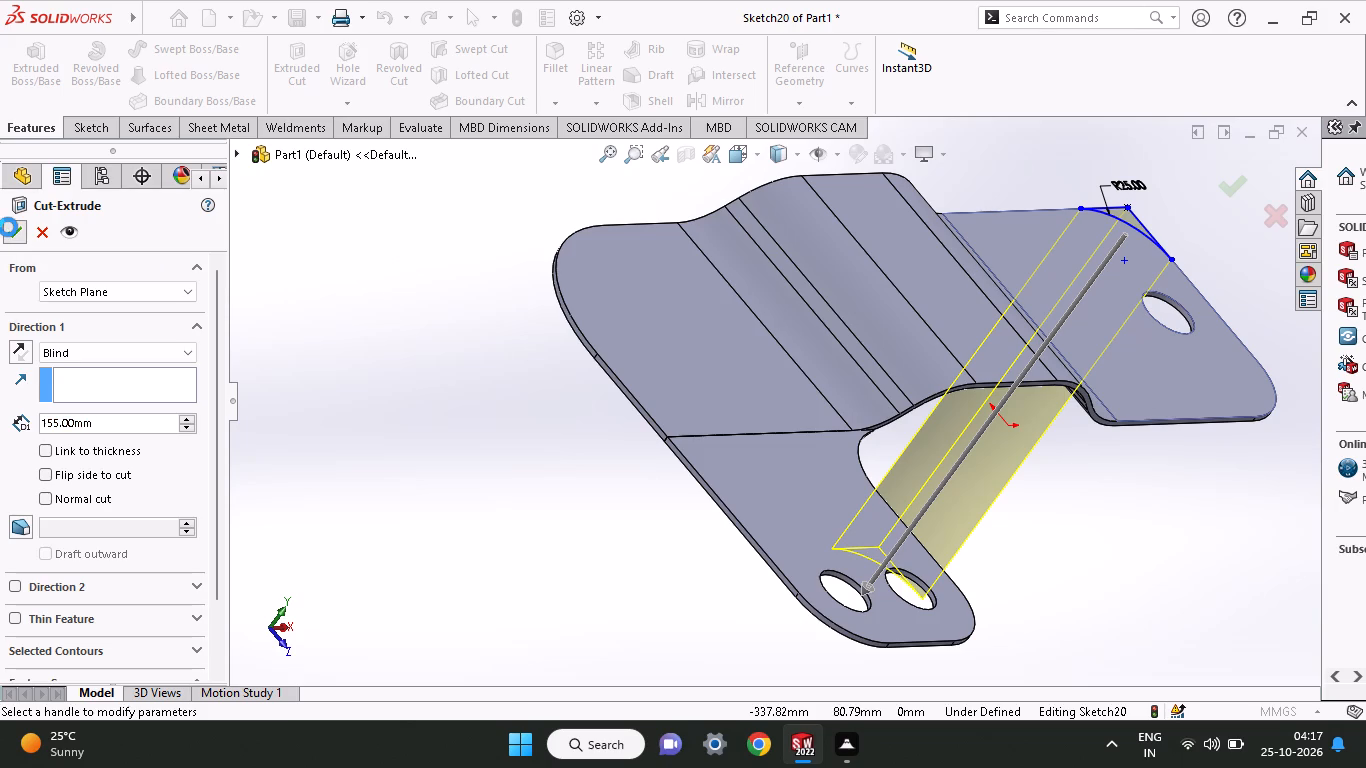
Examine the part's raised section, two-hole tab and rounded flat end from several angles.
middle_click_drag(1044, 286, 978, 400)
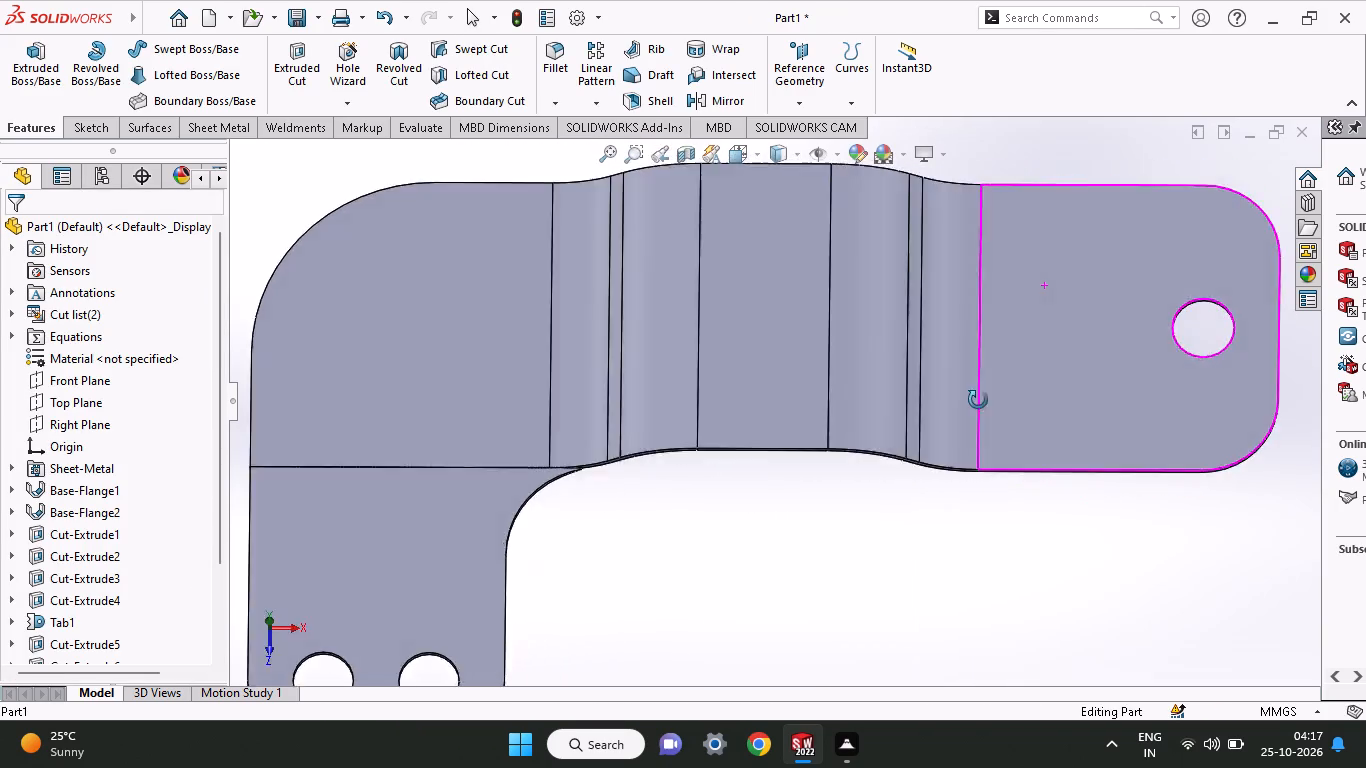
middle_click_drag(978, 400, 1002, 183)
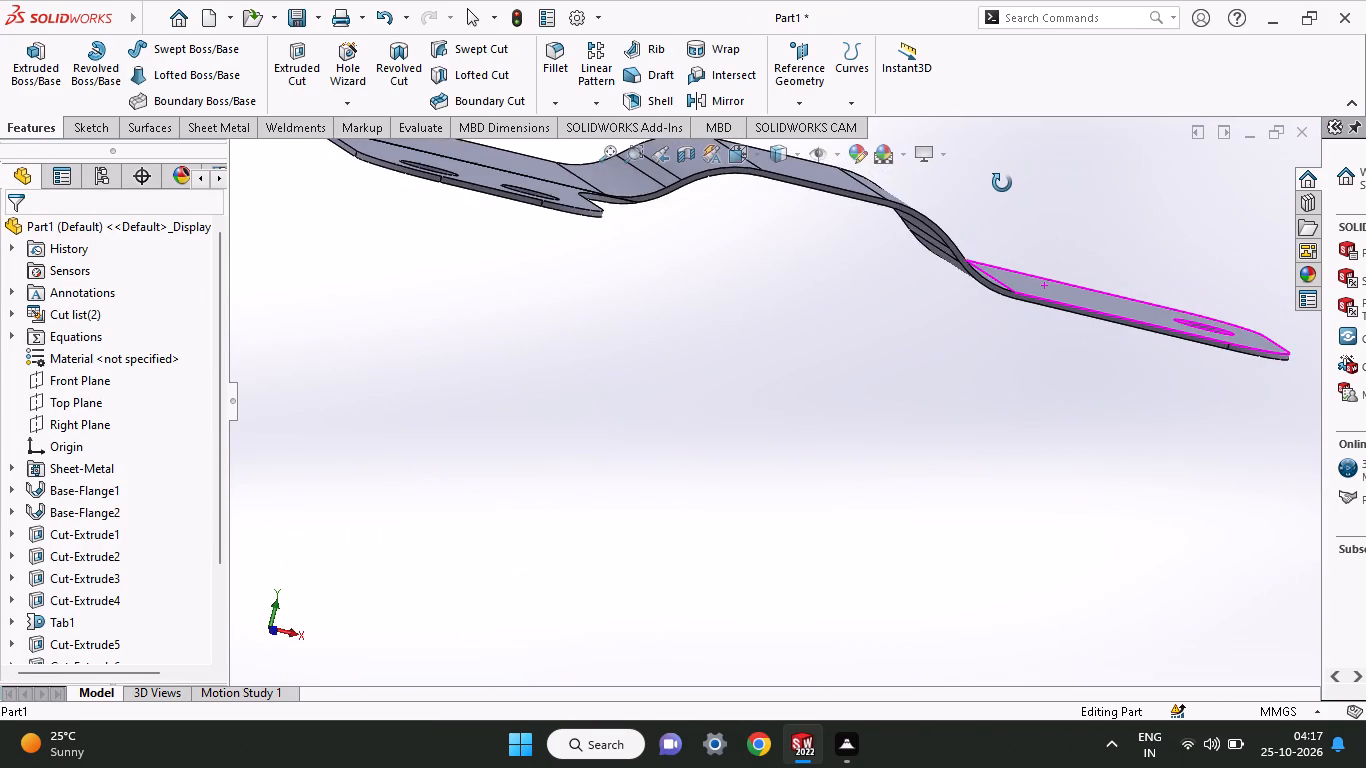
middle_click_drag(1002, 183, 1002, 231)
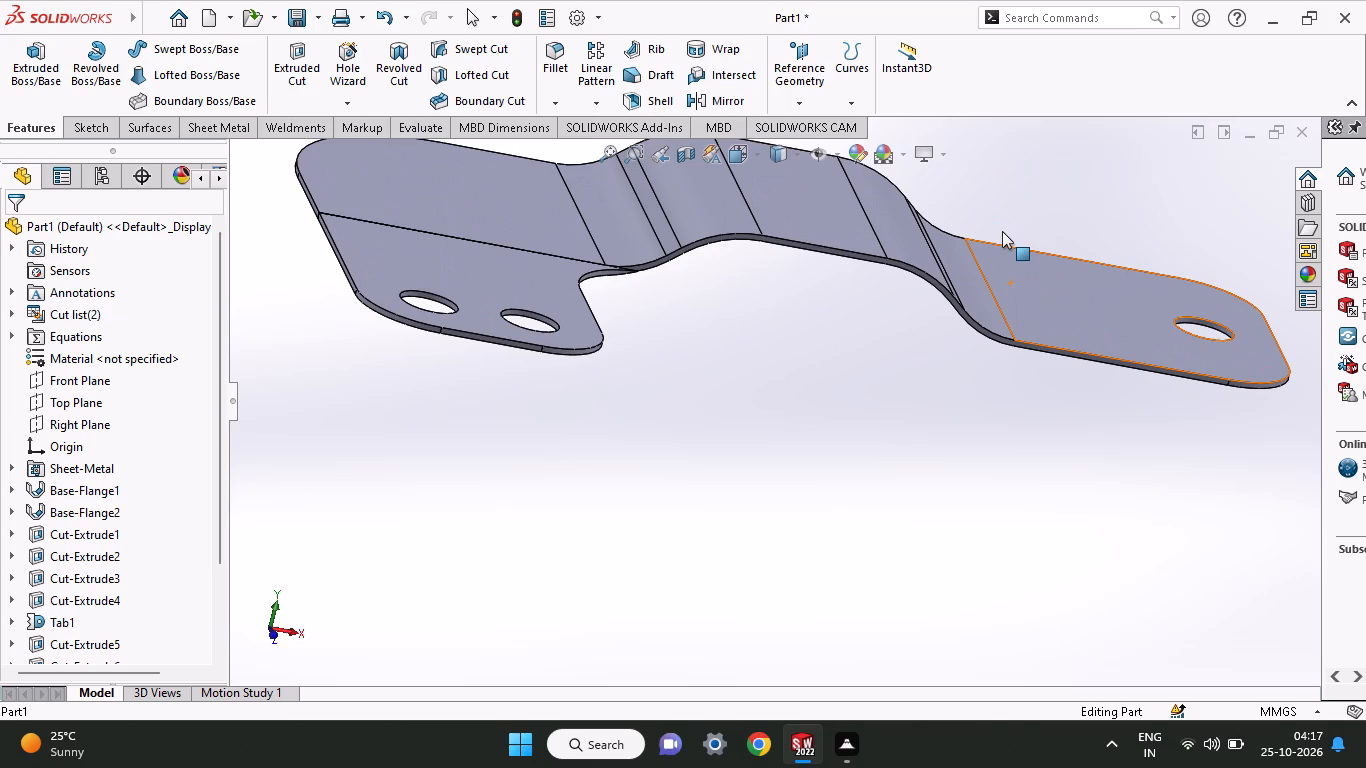
middle_click_drag(904, 346, 901, 341)
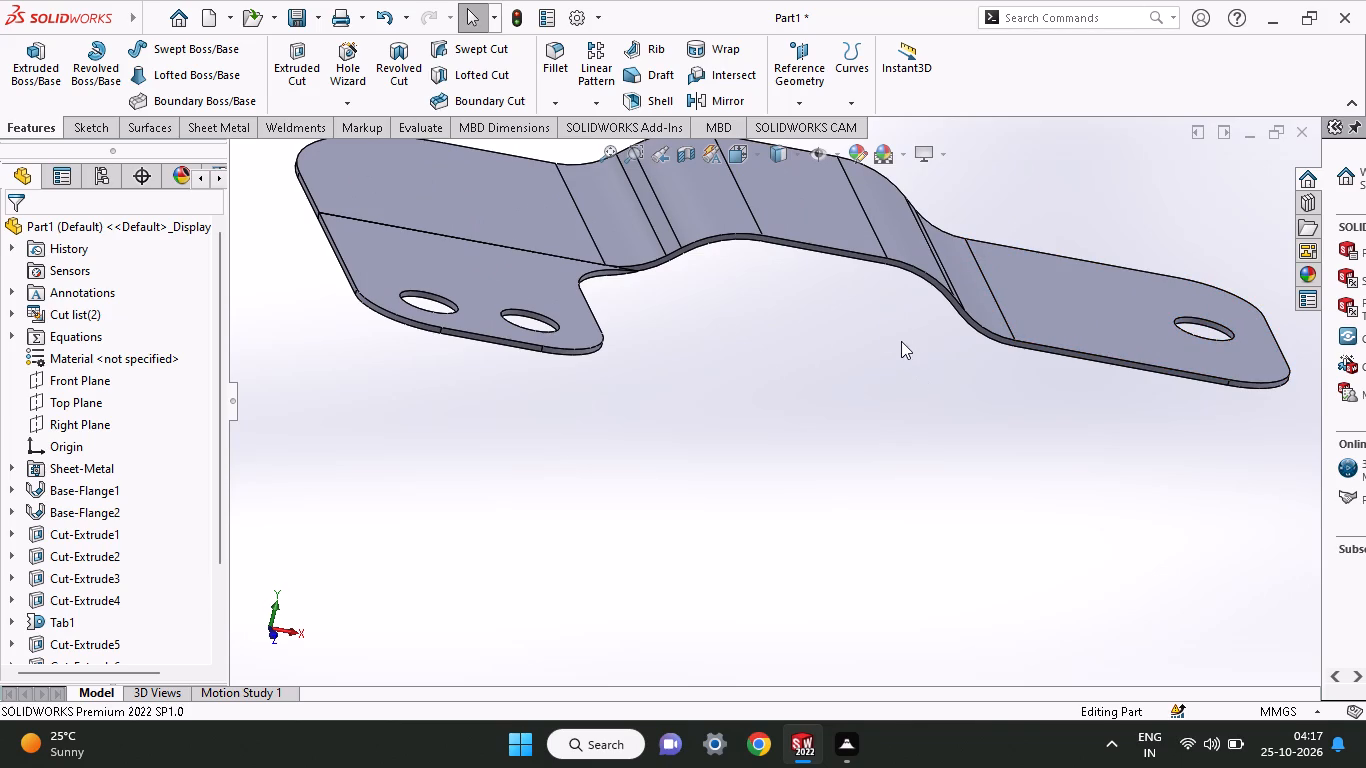
middle_click_drag(901, 341, 883, 352)
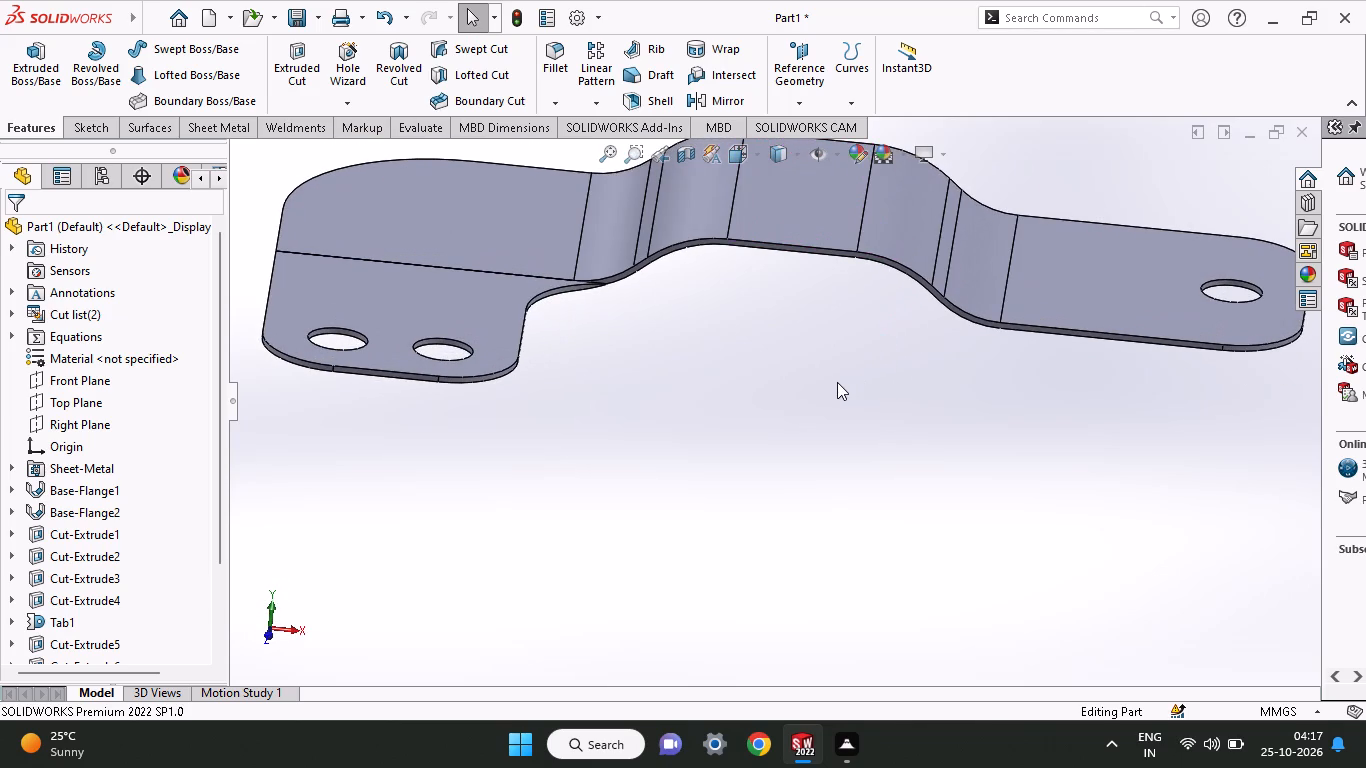
middle_click_drag(837, 382, 819, 389)
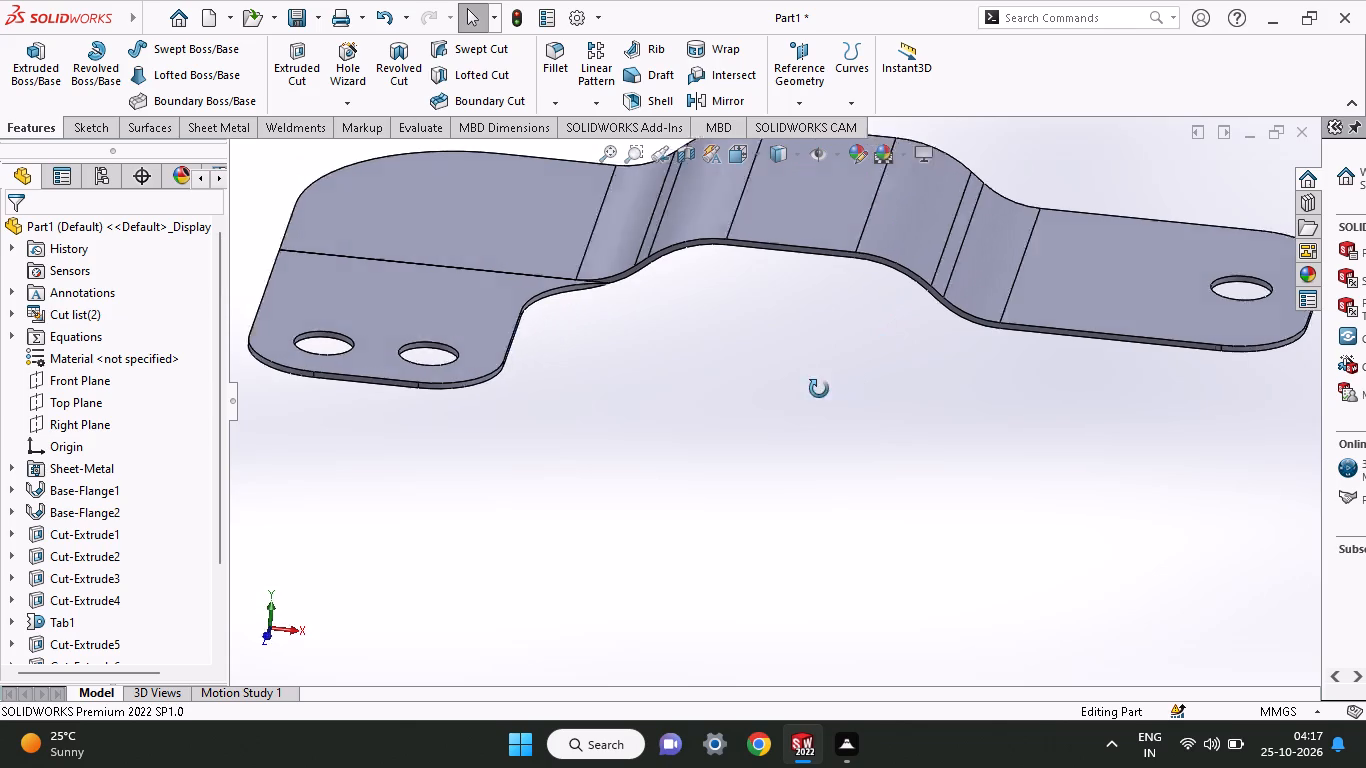
middle_click_drag(819, 389, 804, 319)
middle_click_drag(804, 319, 784, 373)
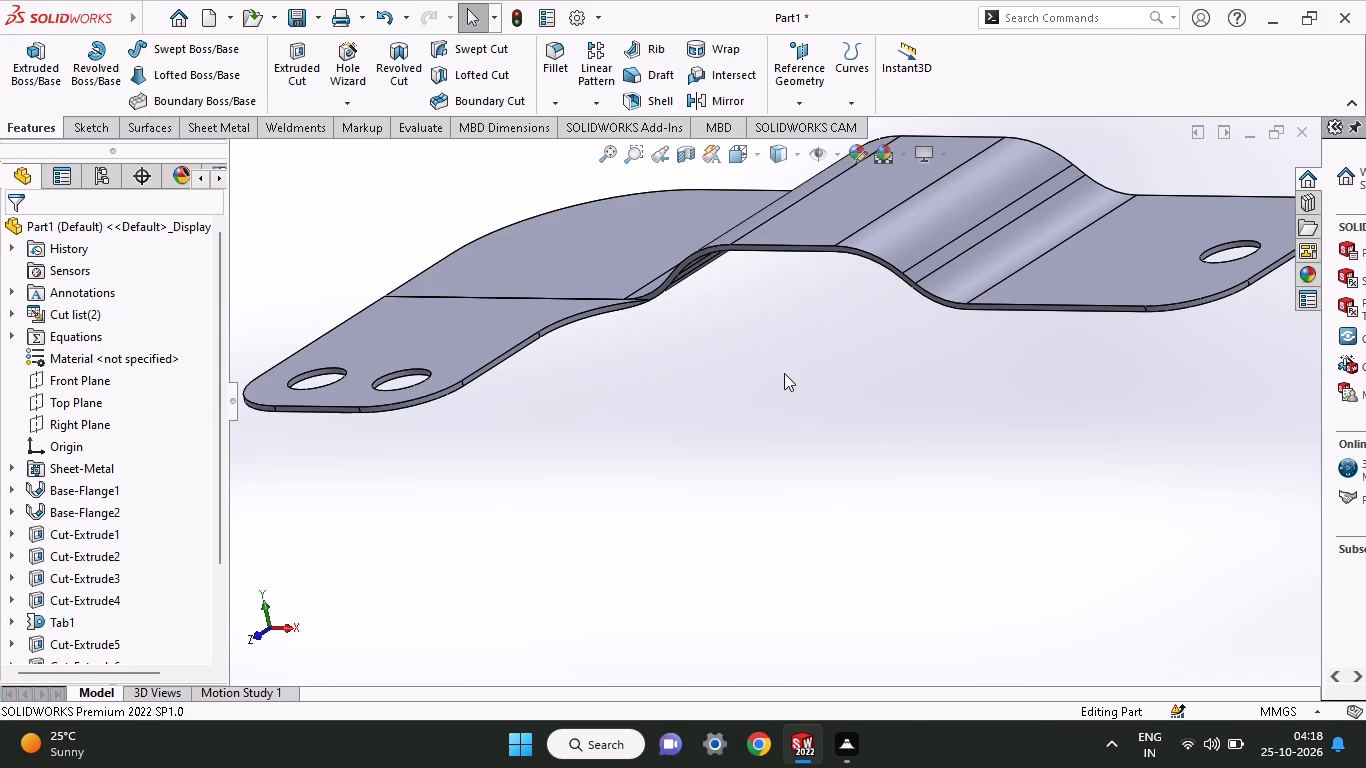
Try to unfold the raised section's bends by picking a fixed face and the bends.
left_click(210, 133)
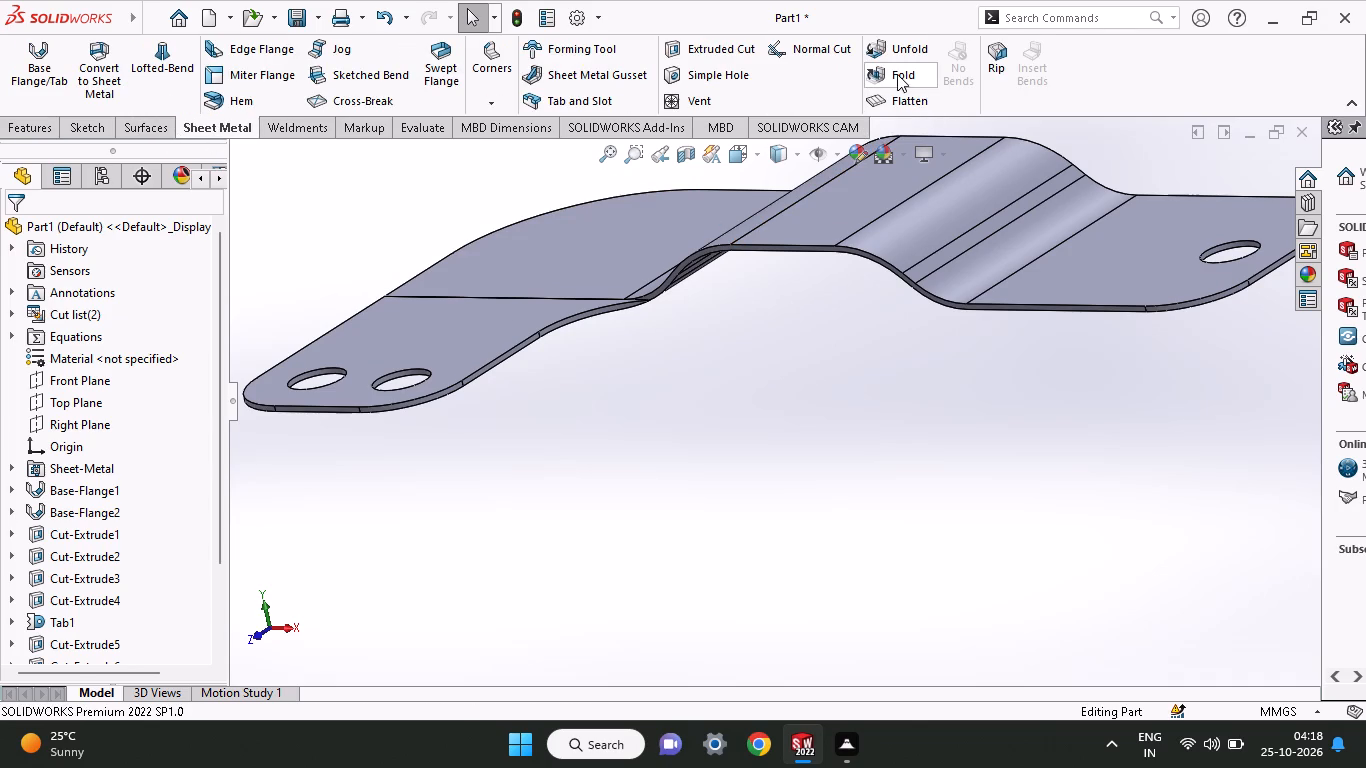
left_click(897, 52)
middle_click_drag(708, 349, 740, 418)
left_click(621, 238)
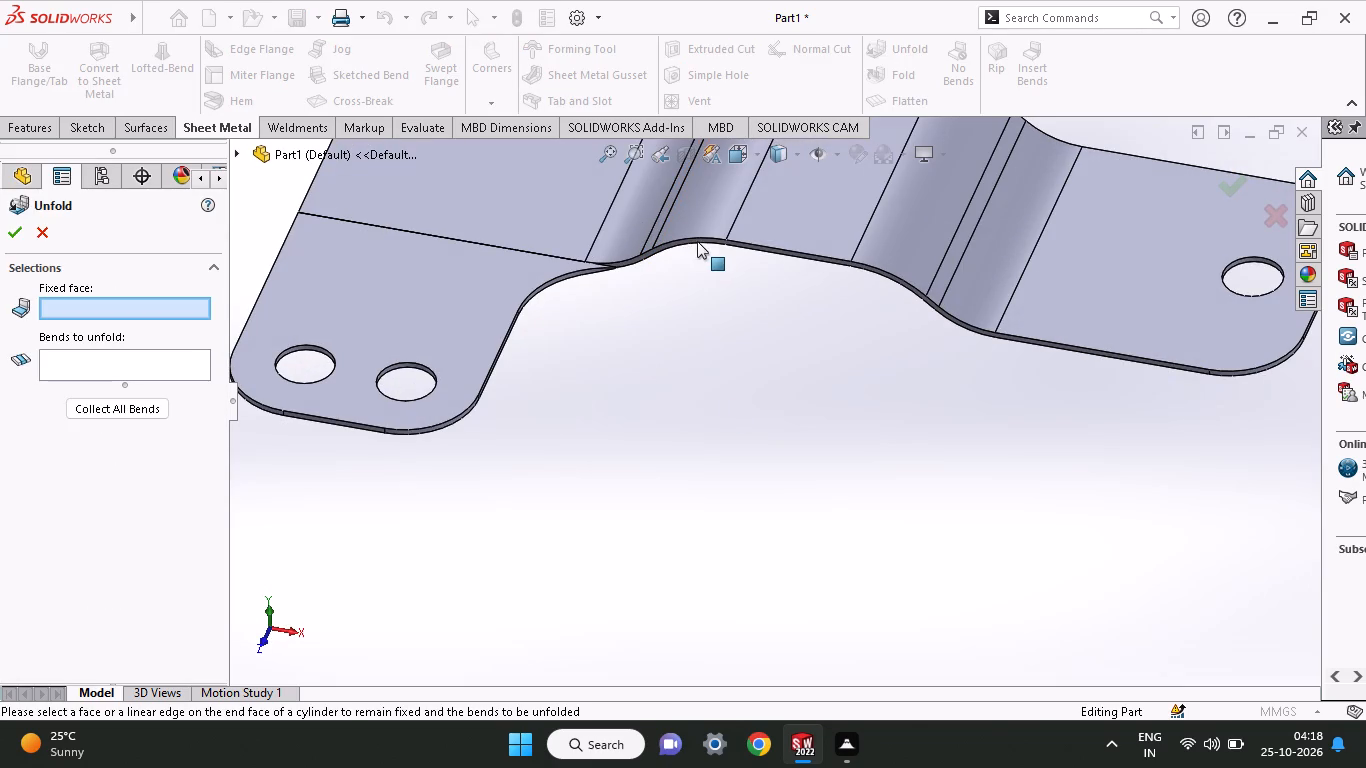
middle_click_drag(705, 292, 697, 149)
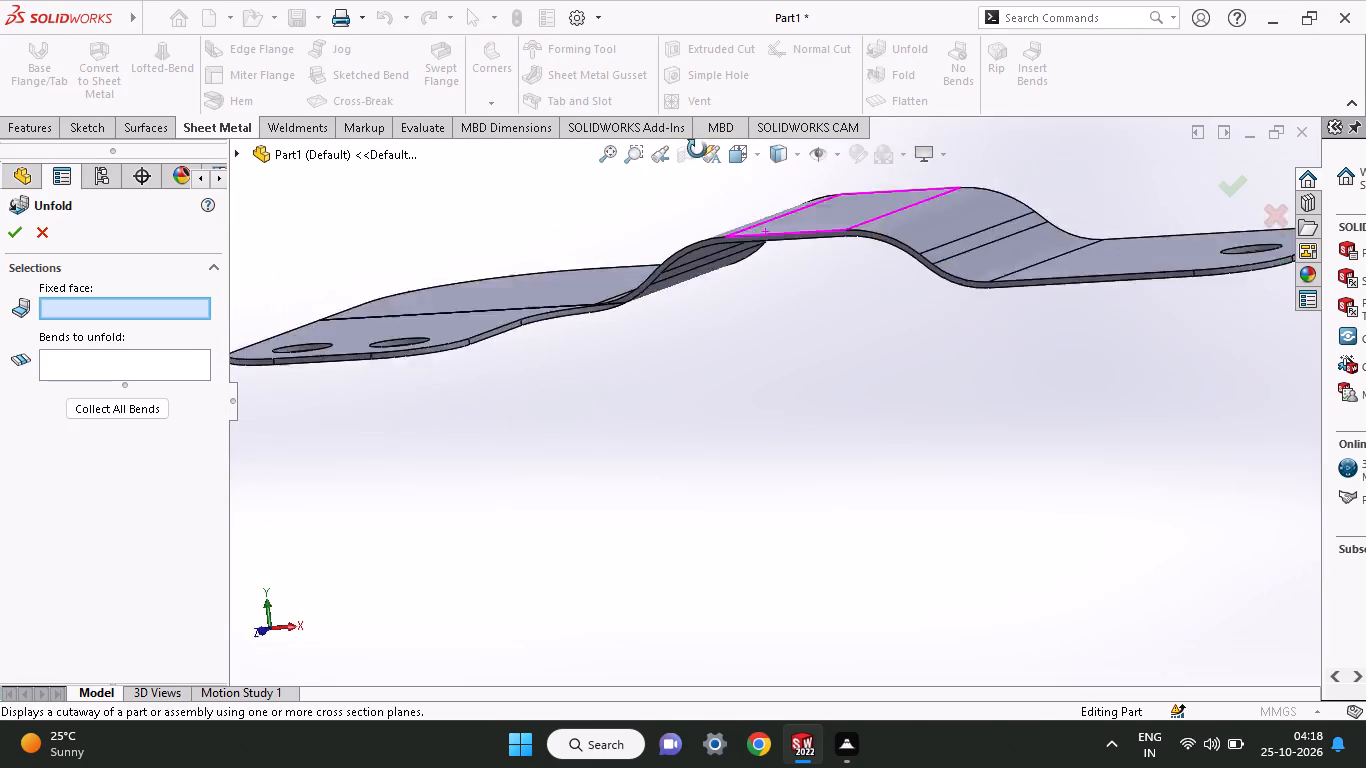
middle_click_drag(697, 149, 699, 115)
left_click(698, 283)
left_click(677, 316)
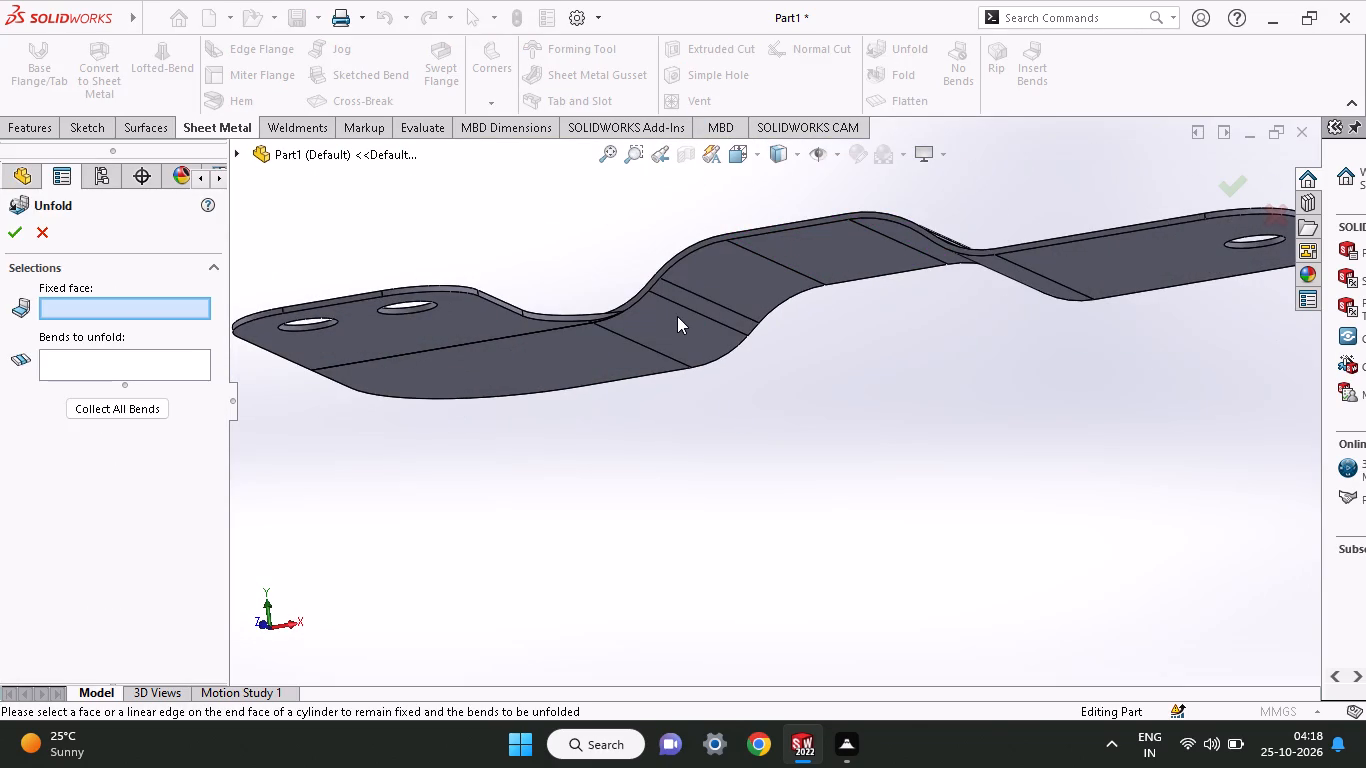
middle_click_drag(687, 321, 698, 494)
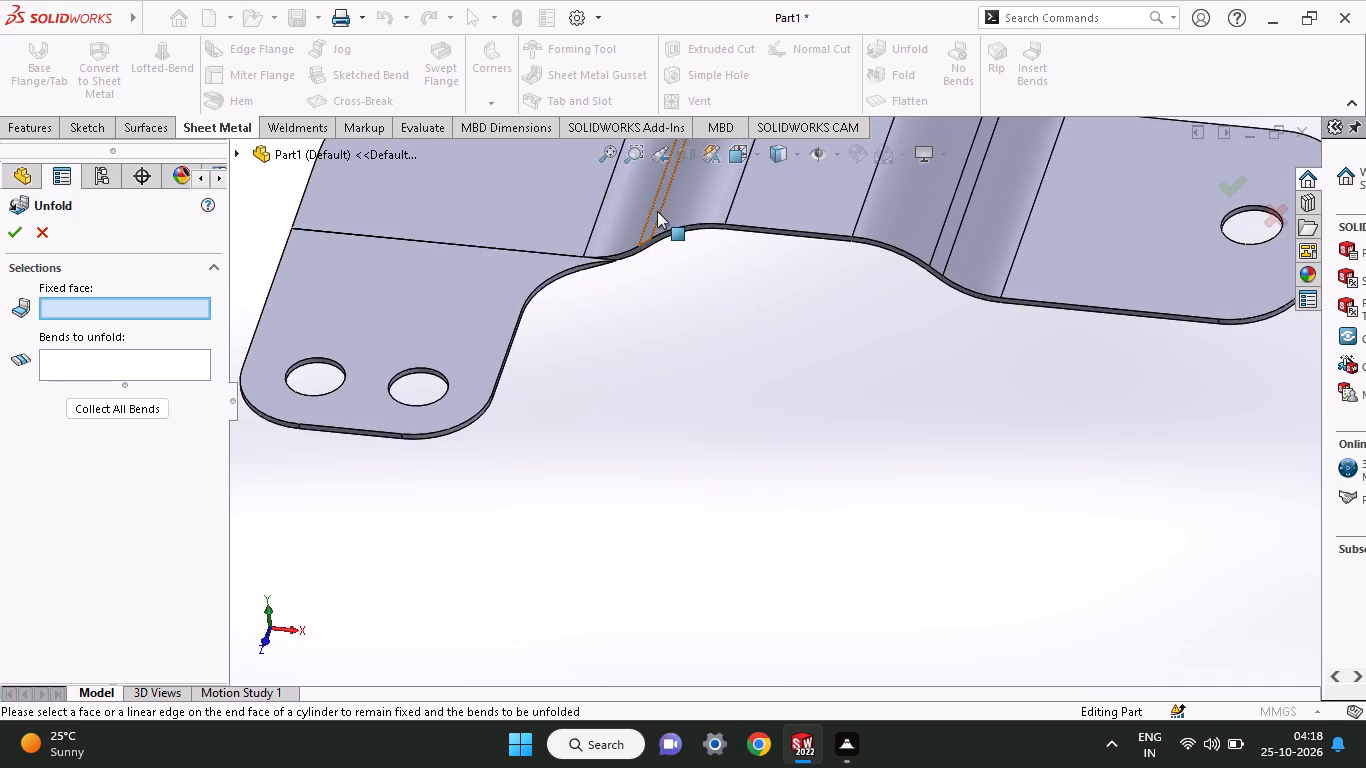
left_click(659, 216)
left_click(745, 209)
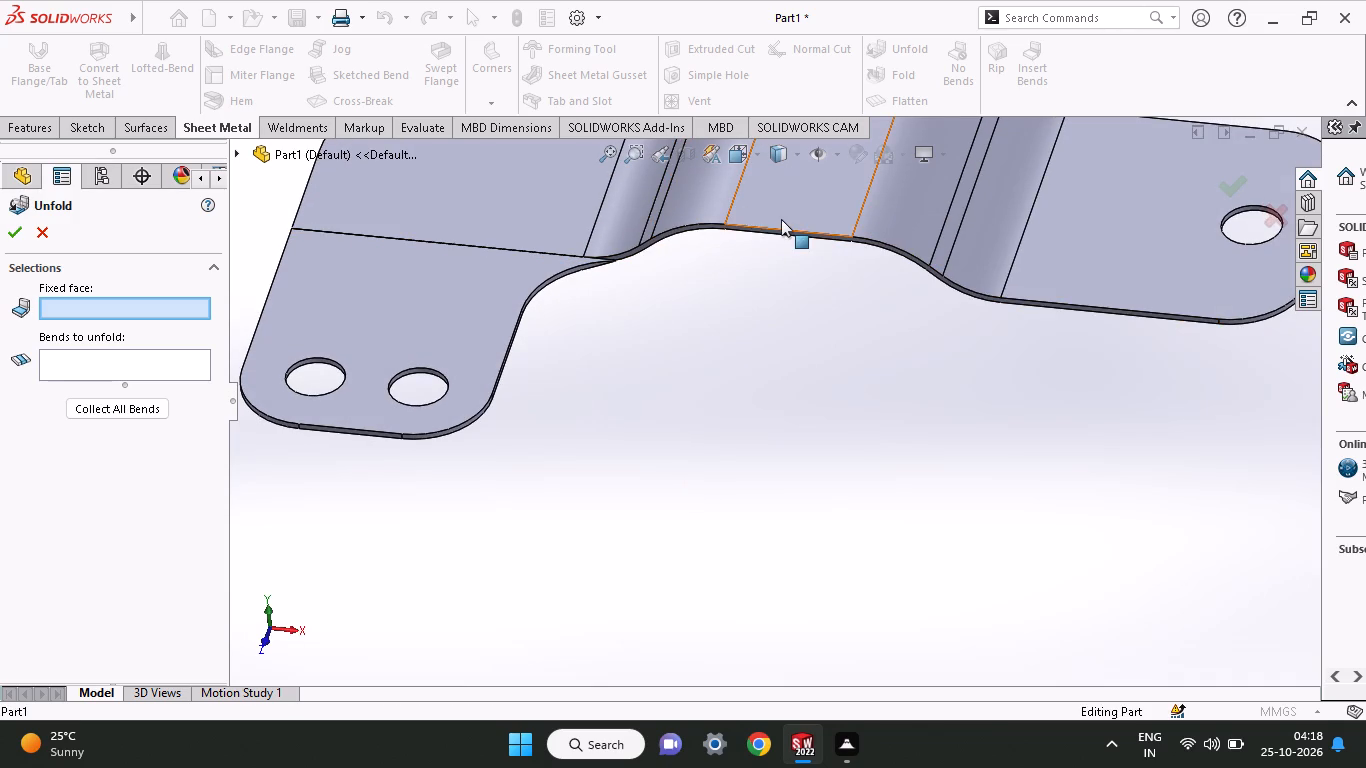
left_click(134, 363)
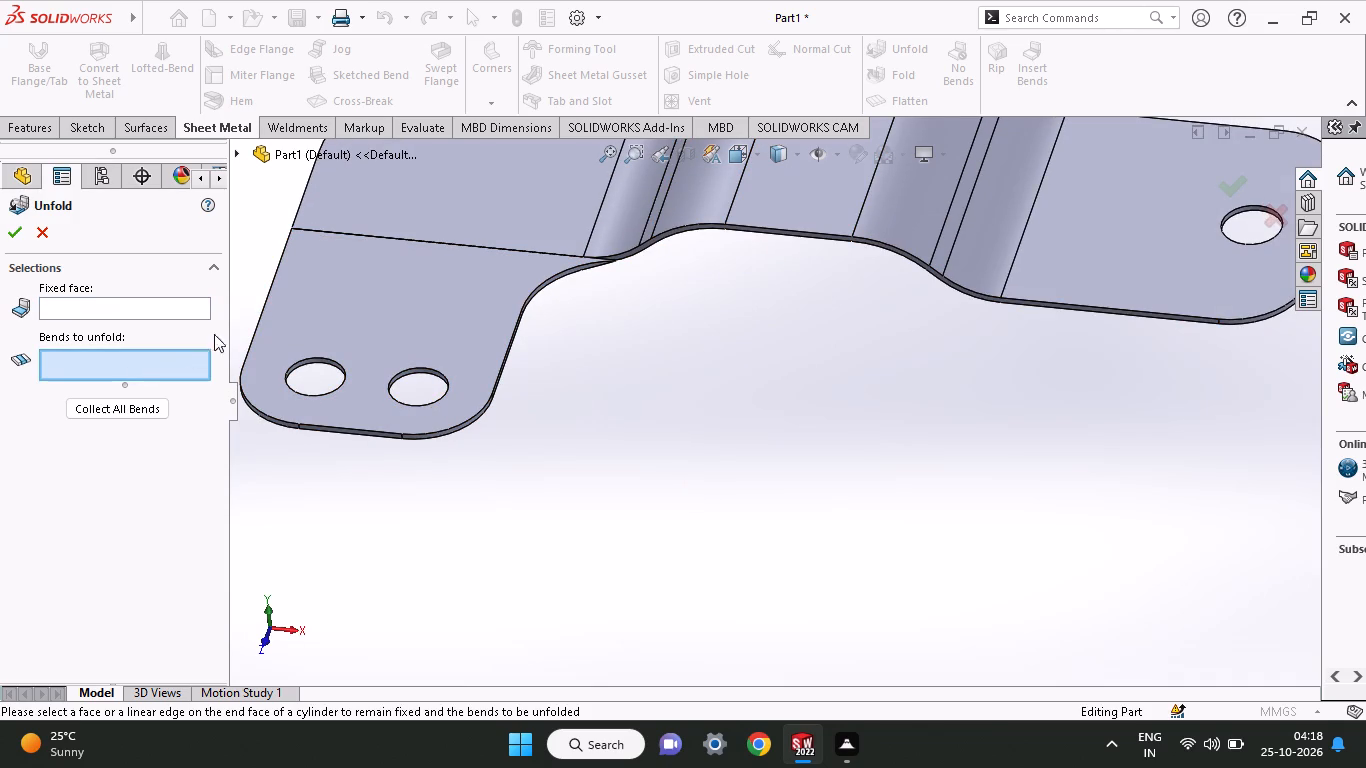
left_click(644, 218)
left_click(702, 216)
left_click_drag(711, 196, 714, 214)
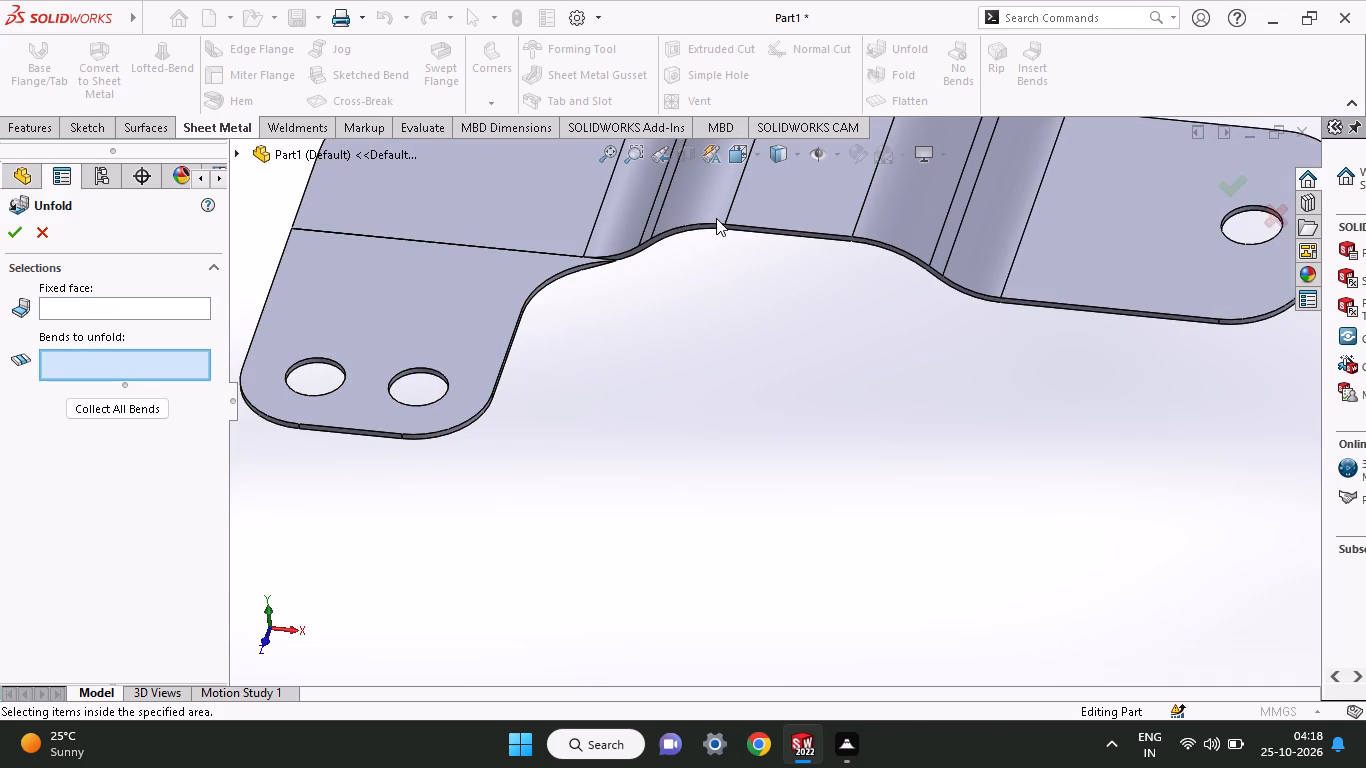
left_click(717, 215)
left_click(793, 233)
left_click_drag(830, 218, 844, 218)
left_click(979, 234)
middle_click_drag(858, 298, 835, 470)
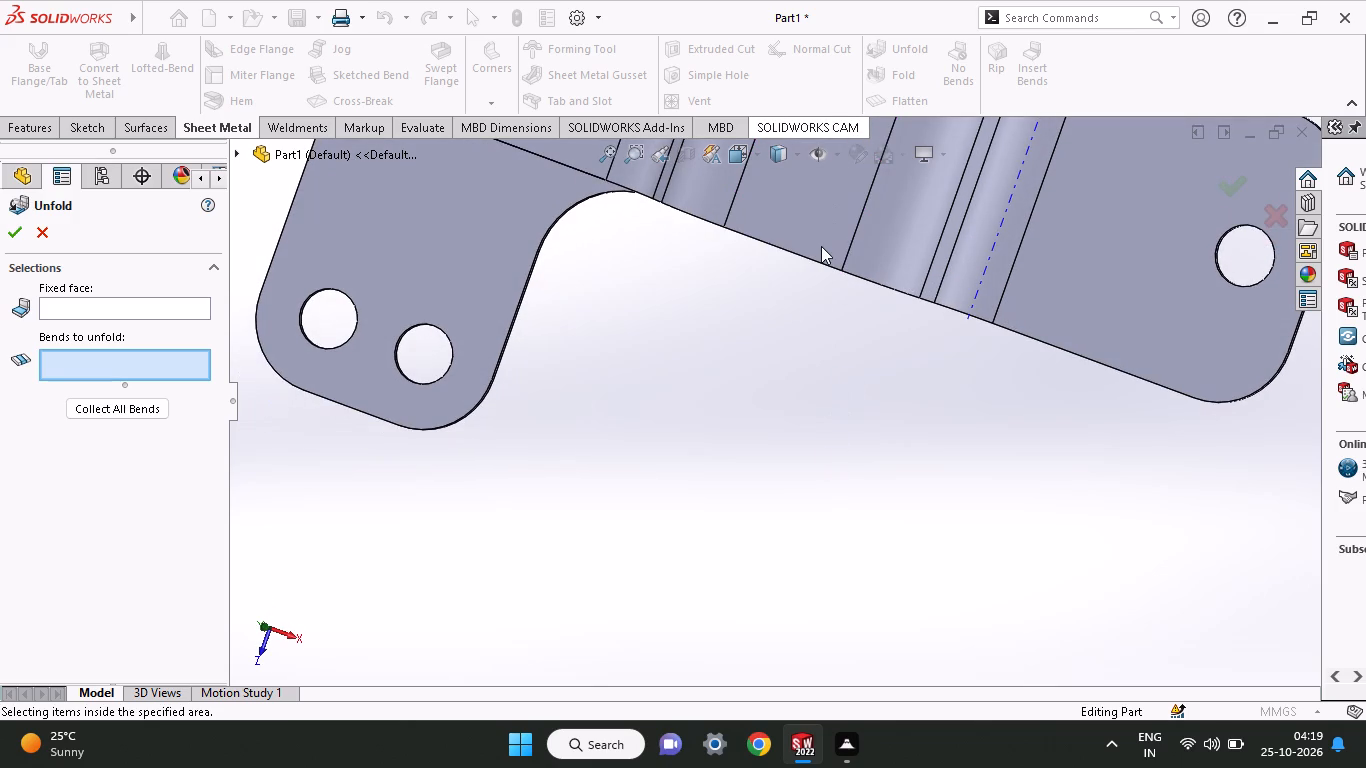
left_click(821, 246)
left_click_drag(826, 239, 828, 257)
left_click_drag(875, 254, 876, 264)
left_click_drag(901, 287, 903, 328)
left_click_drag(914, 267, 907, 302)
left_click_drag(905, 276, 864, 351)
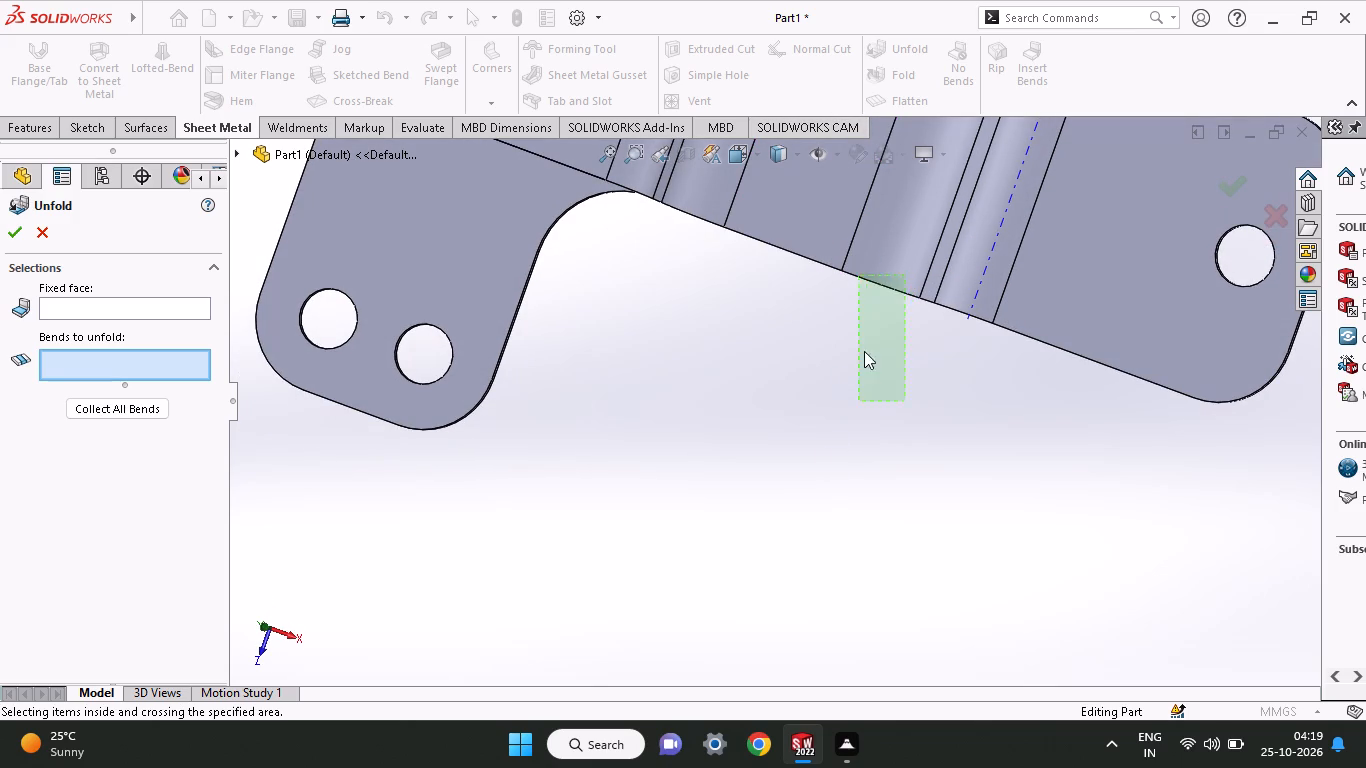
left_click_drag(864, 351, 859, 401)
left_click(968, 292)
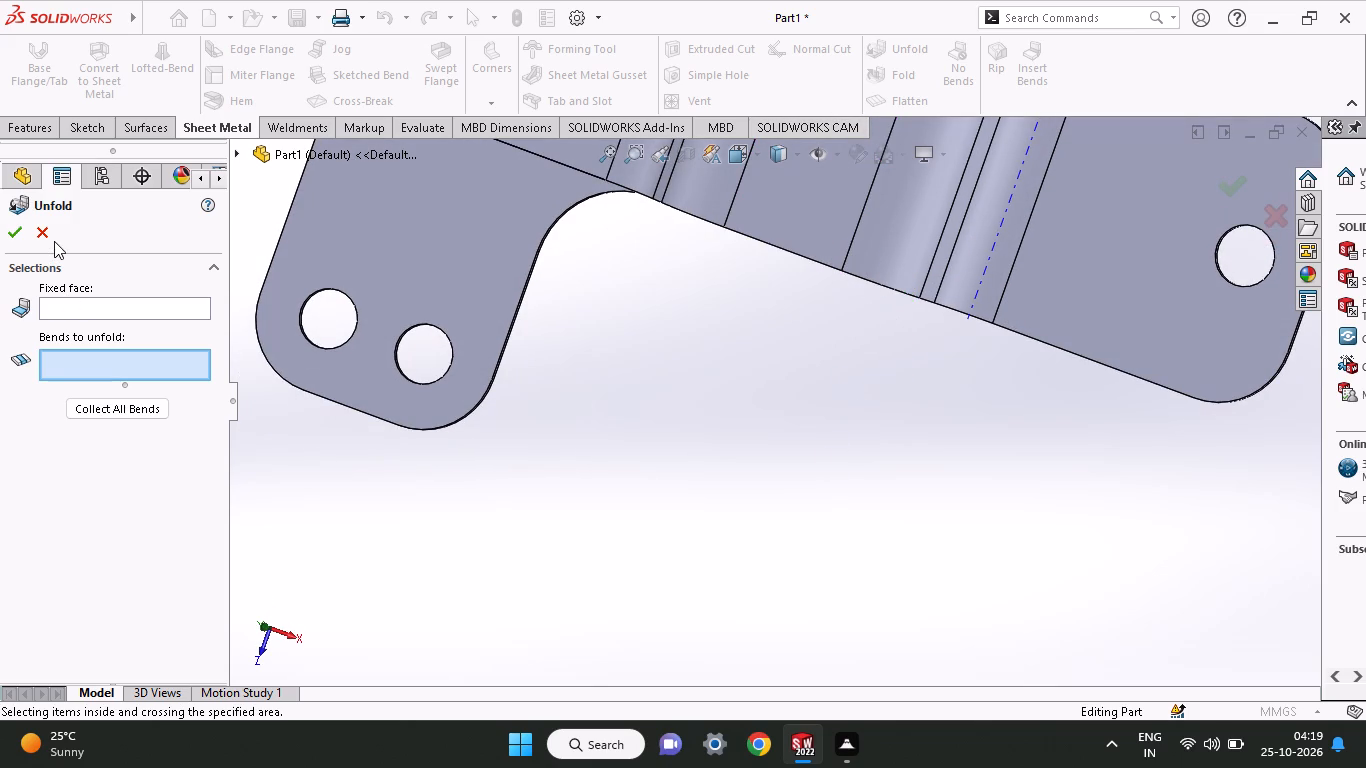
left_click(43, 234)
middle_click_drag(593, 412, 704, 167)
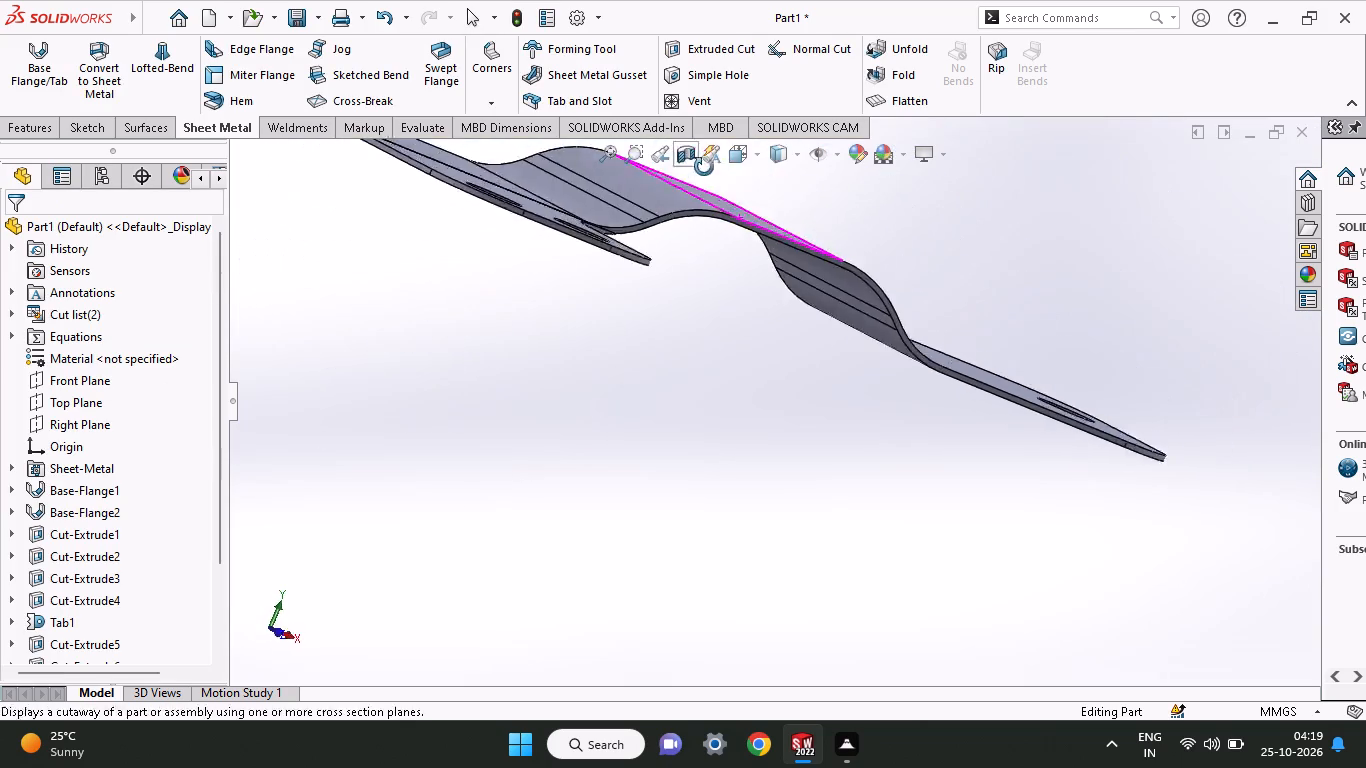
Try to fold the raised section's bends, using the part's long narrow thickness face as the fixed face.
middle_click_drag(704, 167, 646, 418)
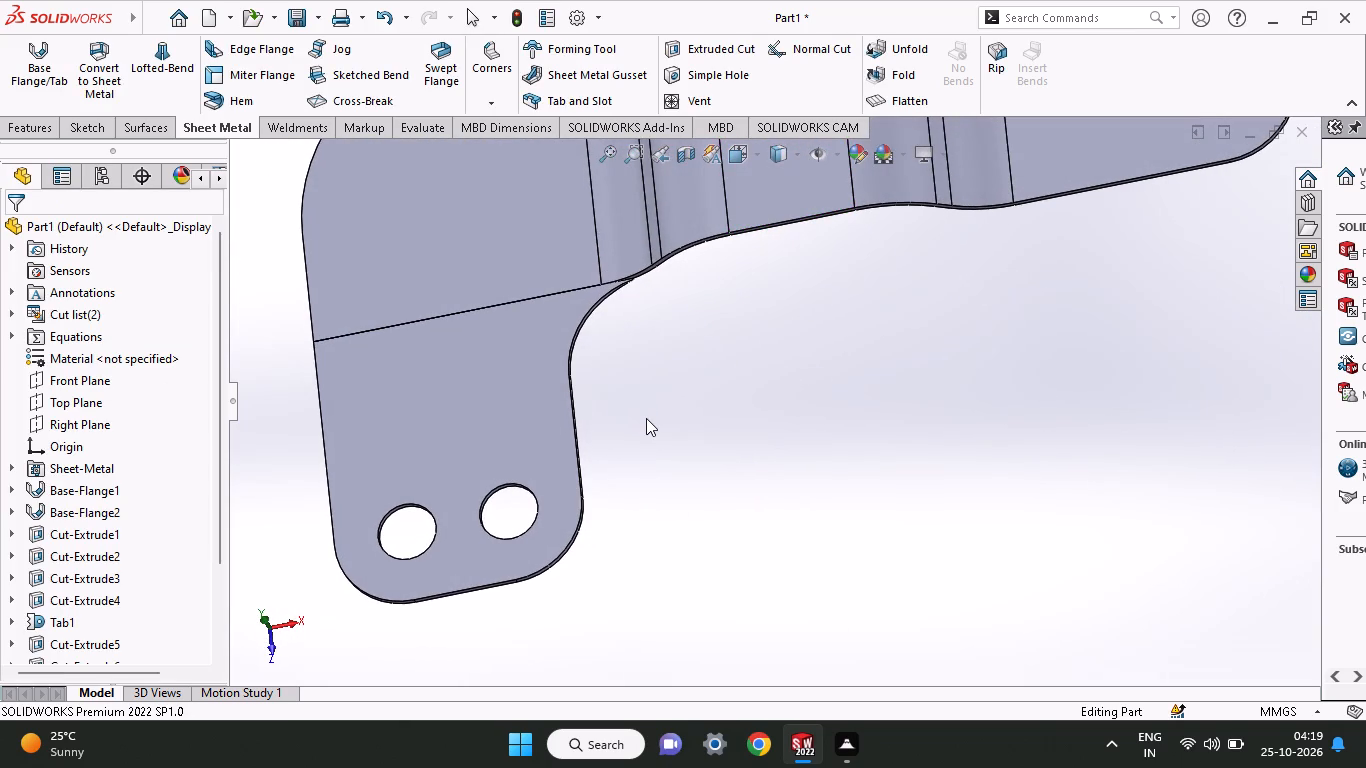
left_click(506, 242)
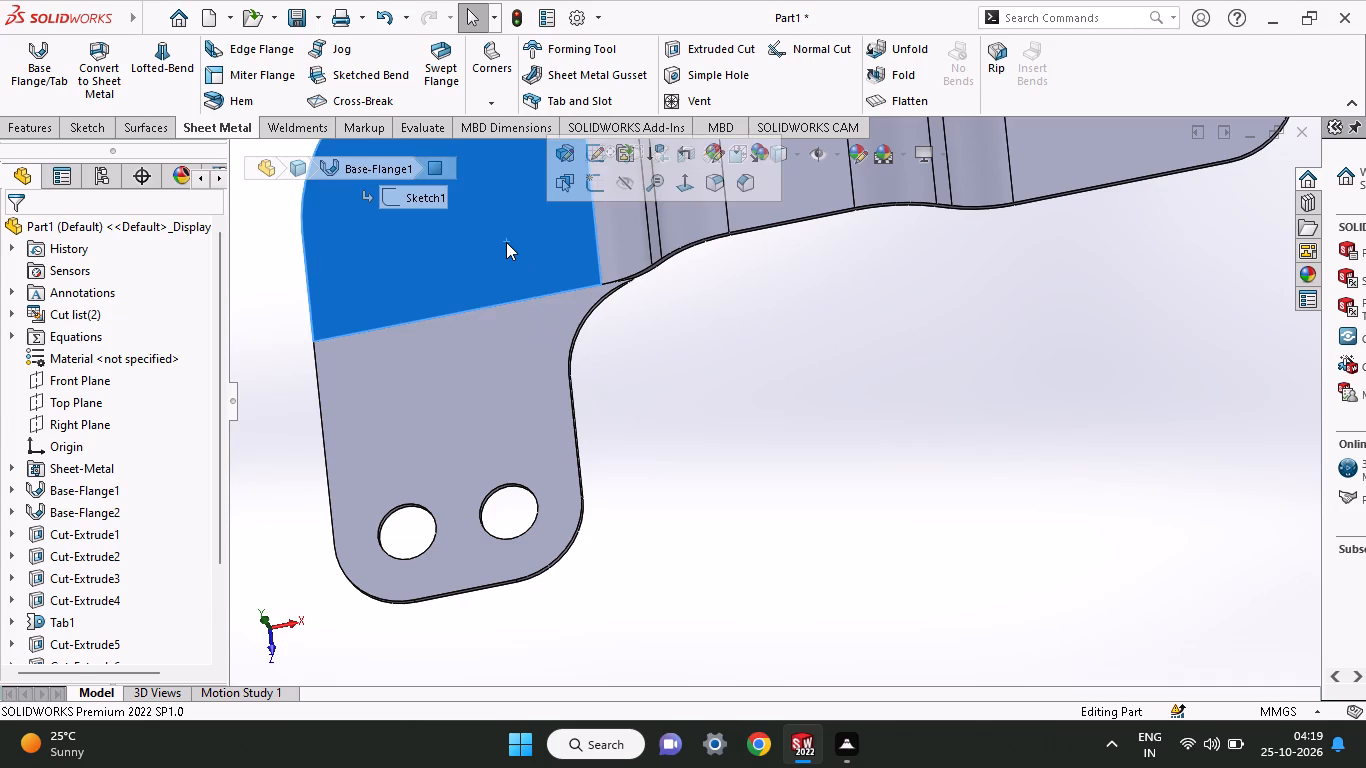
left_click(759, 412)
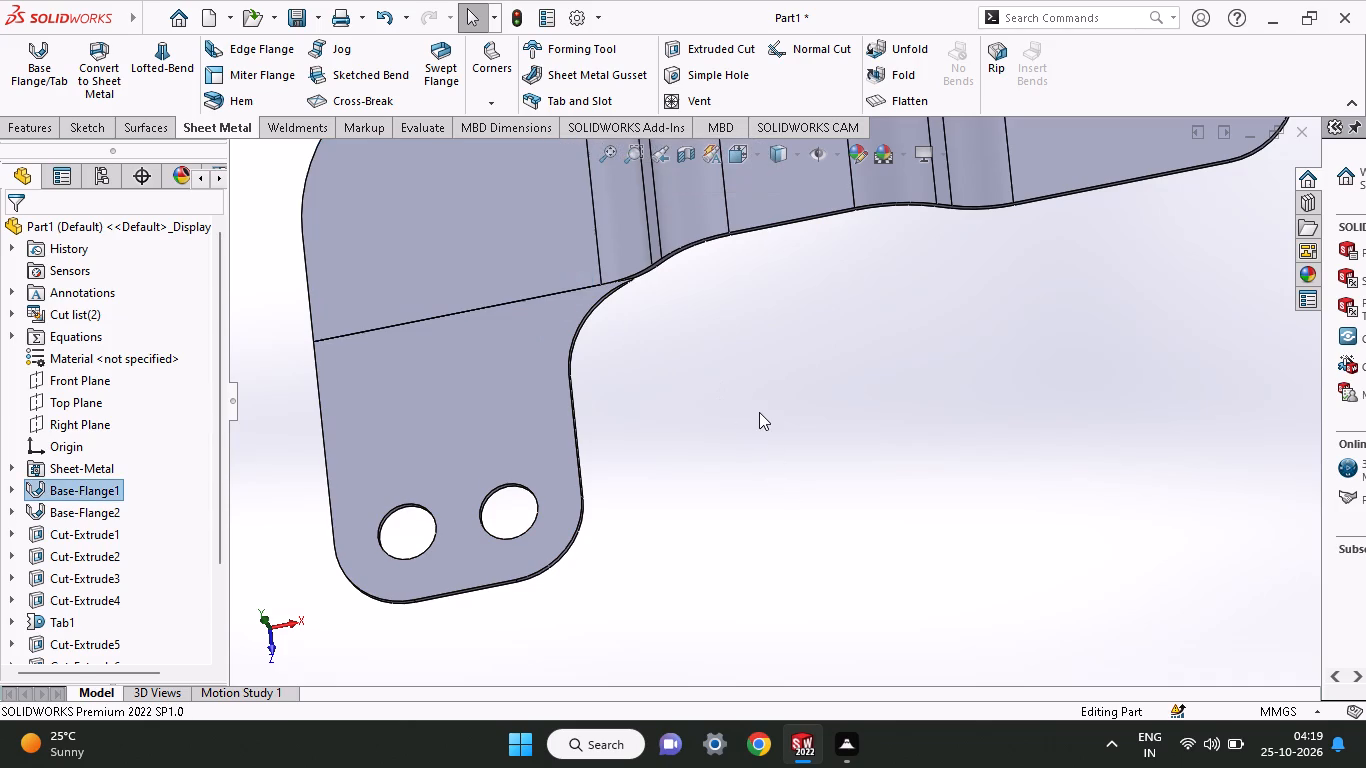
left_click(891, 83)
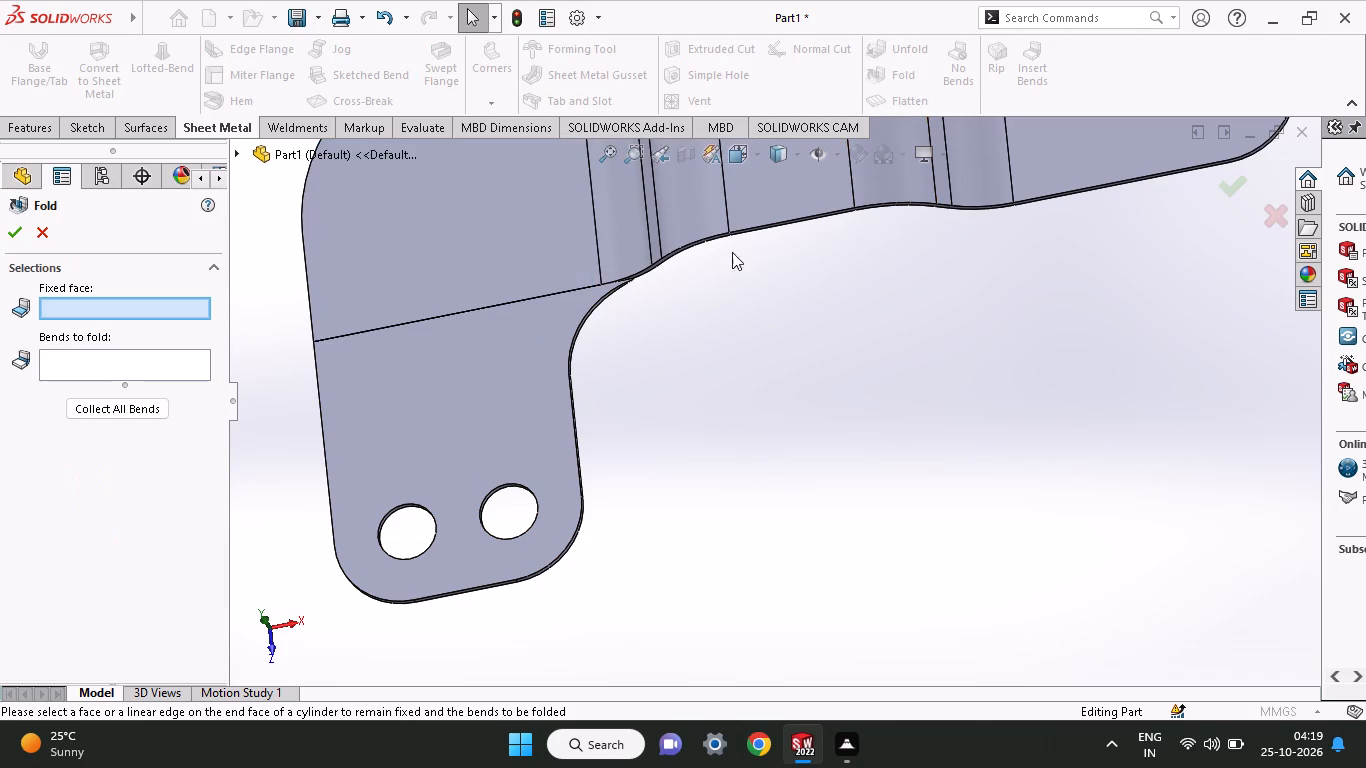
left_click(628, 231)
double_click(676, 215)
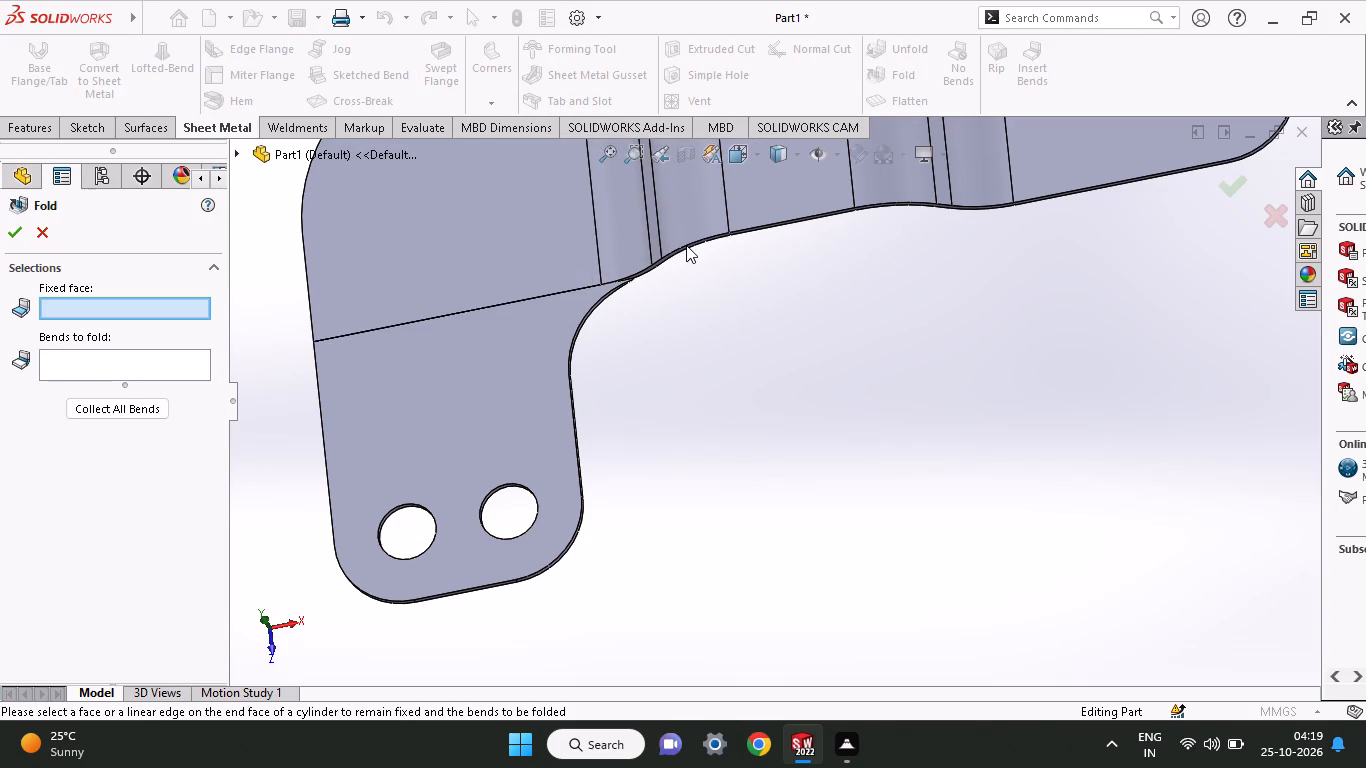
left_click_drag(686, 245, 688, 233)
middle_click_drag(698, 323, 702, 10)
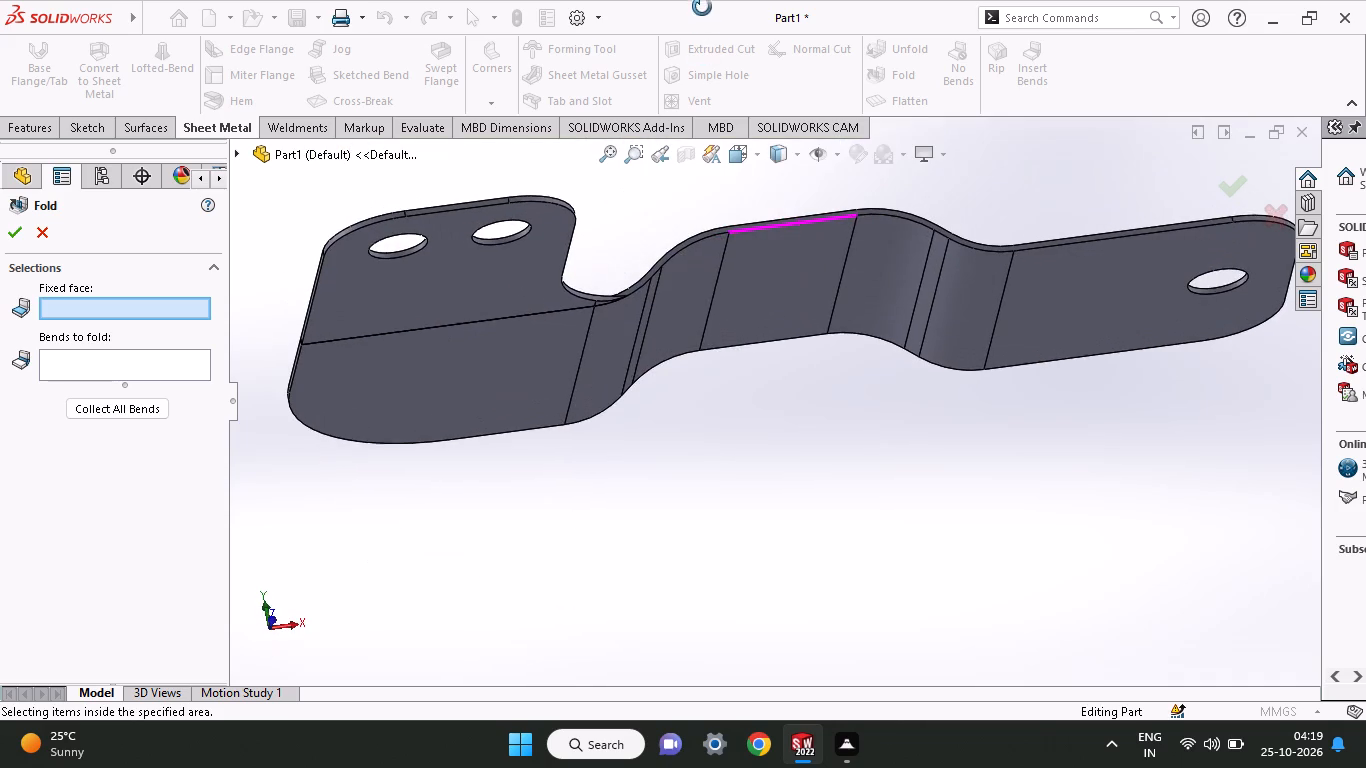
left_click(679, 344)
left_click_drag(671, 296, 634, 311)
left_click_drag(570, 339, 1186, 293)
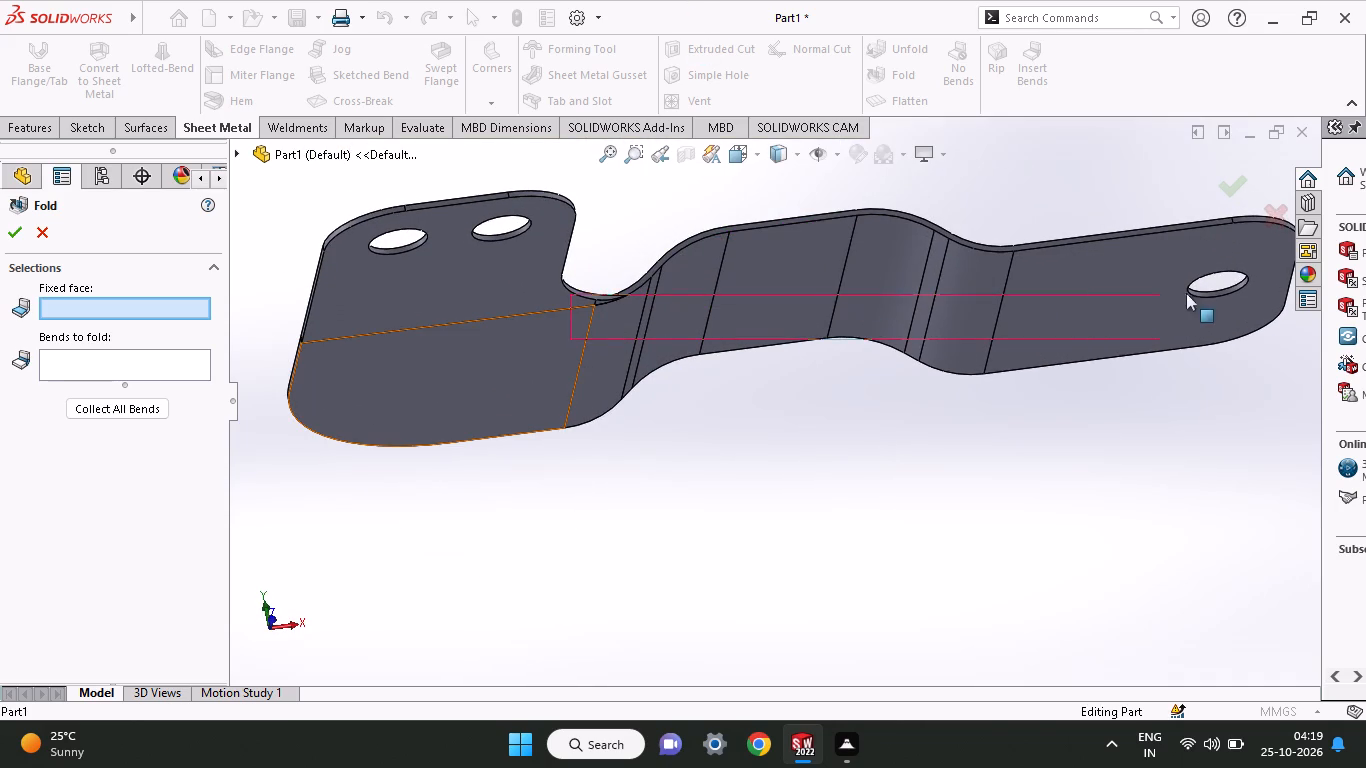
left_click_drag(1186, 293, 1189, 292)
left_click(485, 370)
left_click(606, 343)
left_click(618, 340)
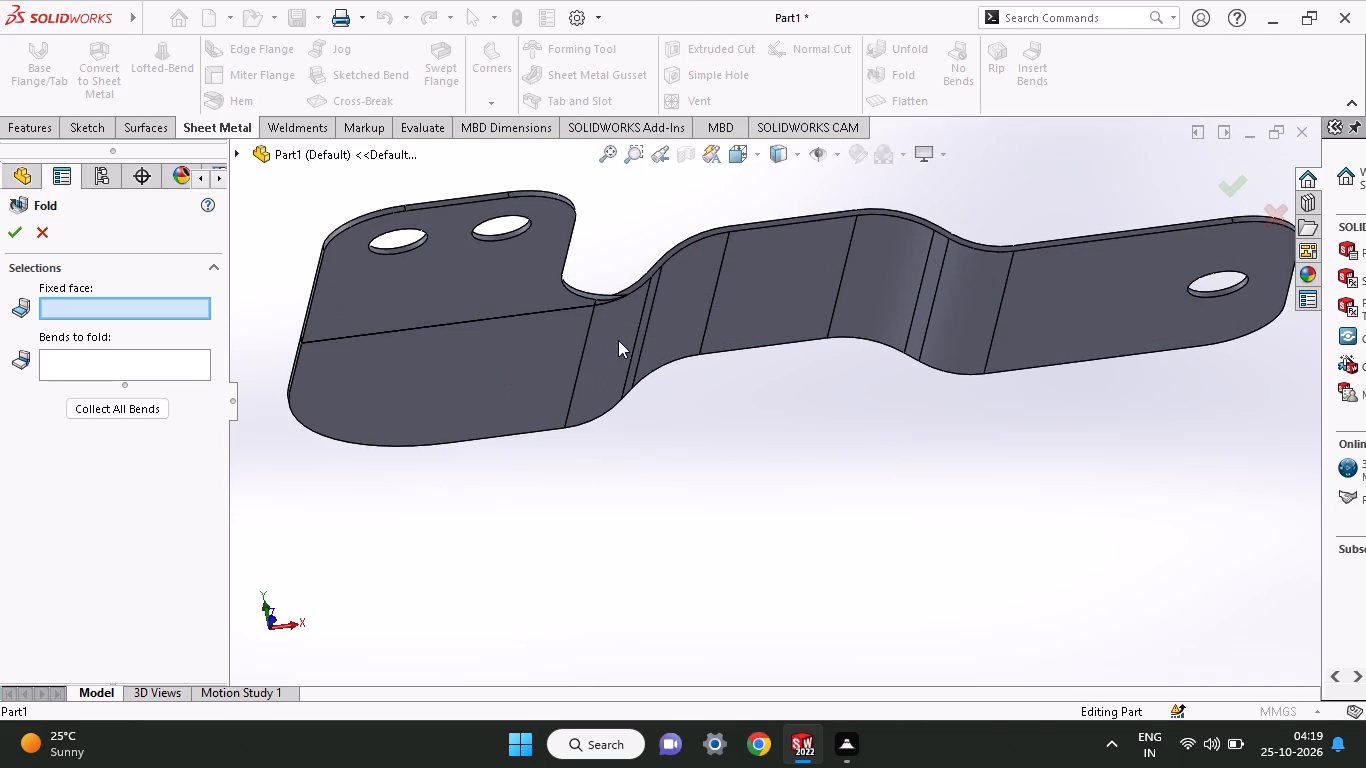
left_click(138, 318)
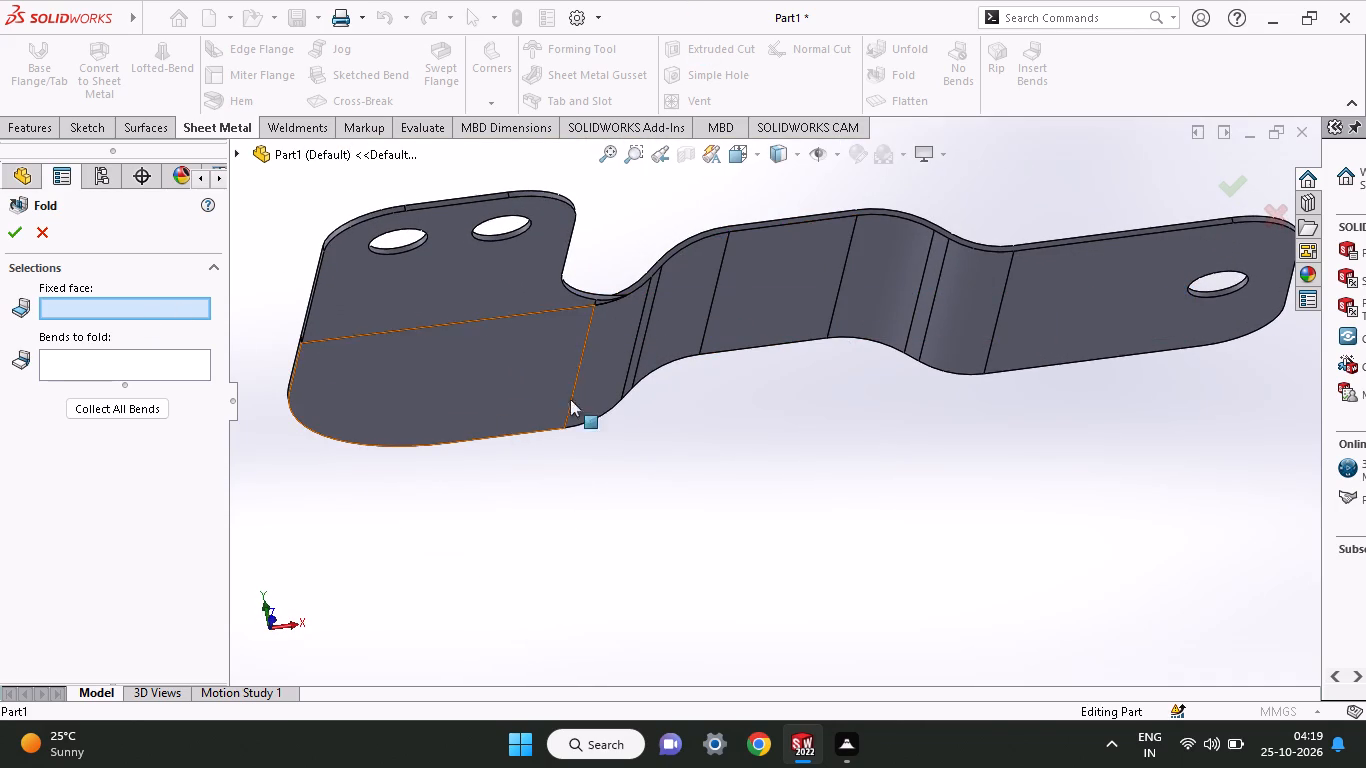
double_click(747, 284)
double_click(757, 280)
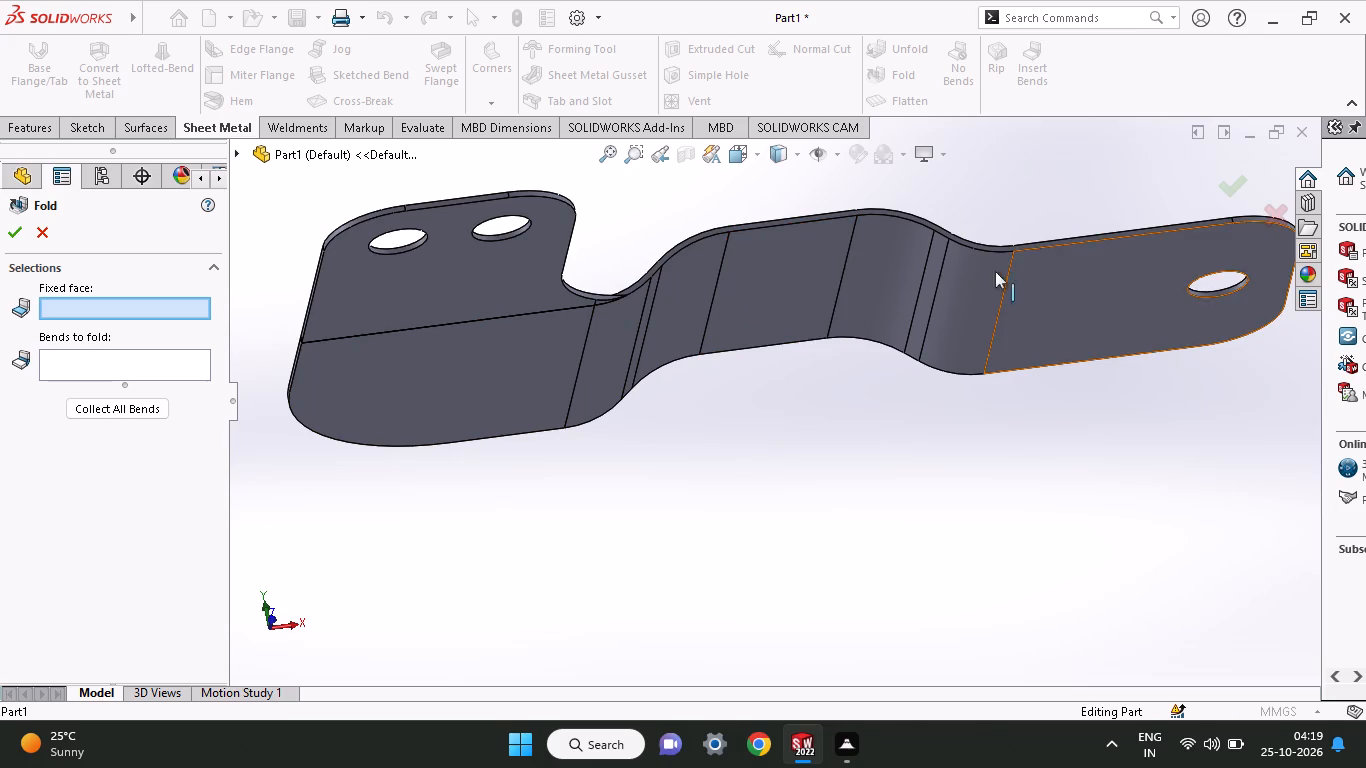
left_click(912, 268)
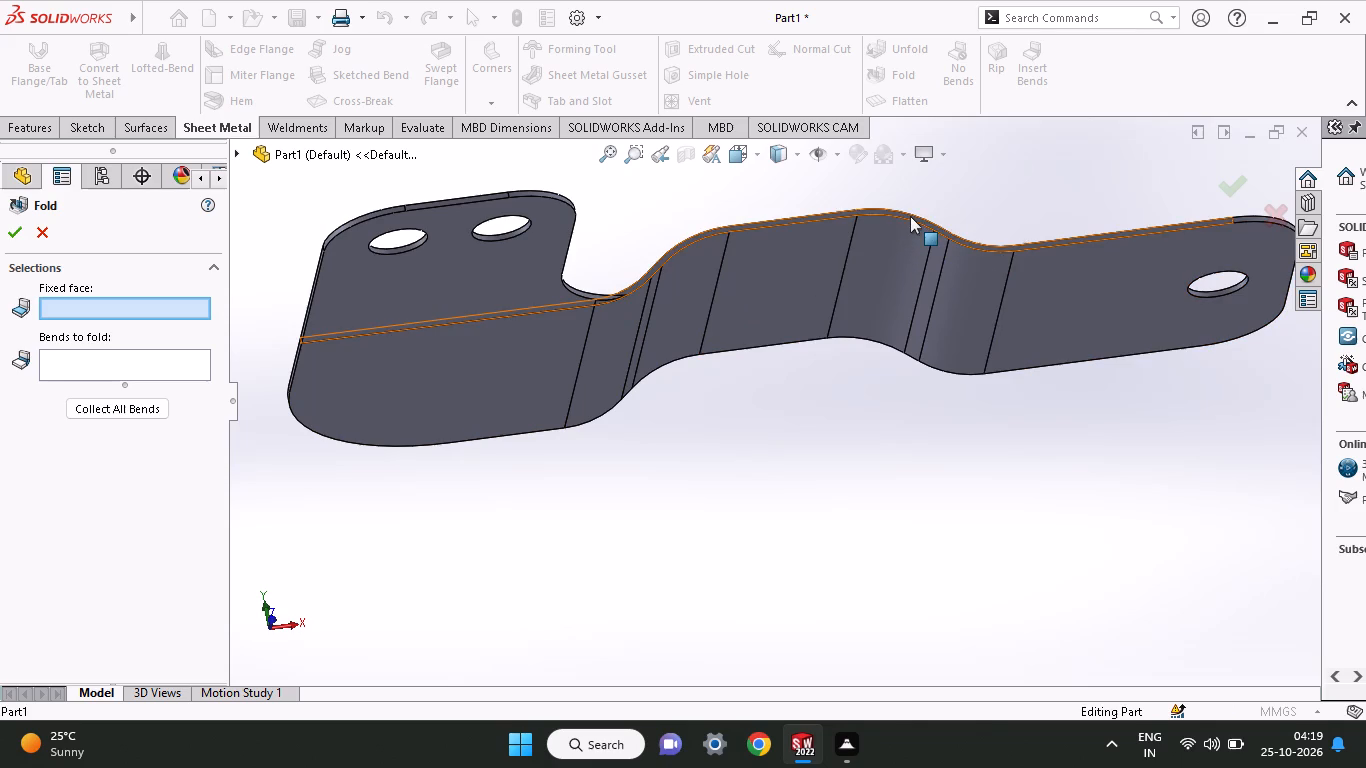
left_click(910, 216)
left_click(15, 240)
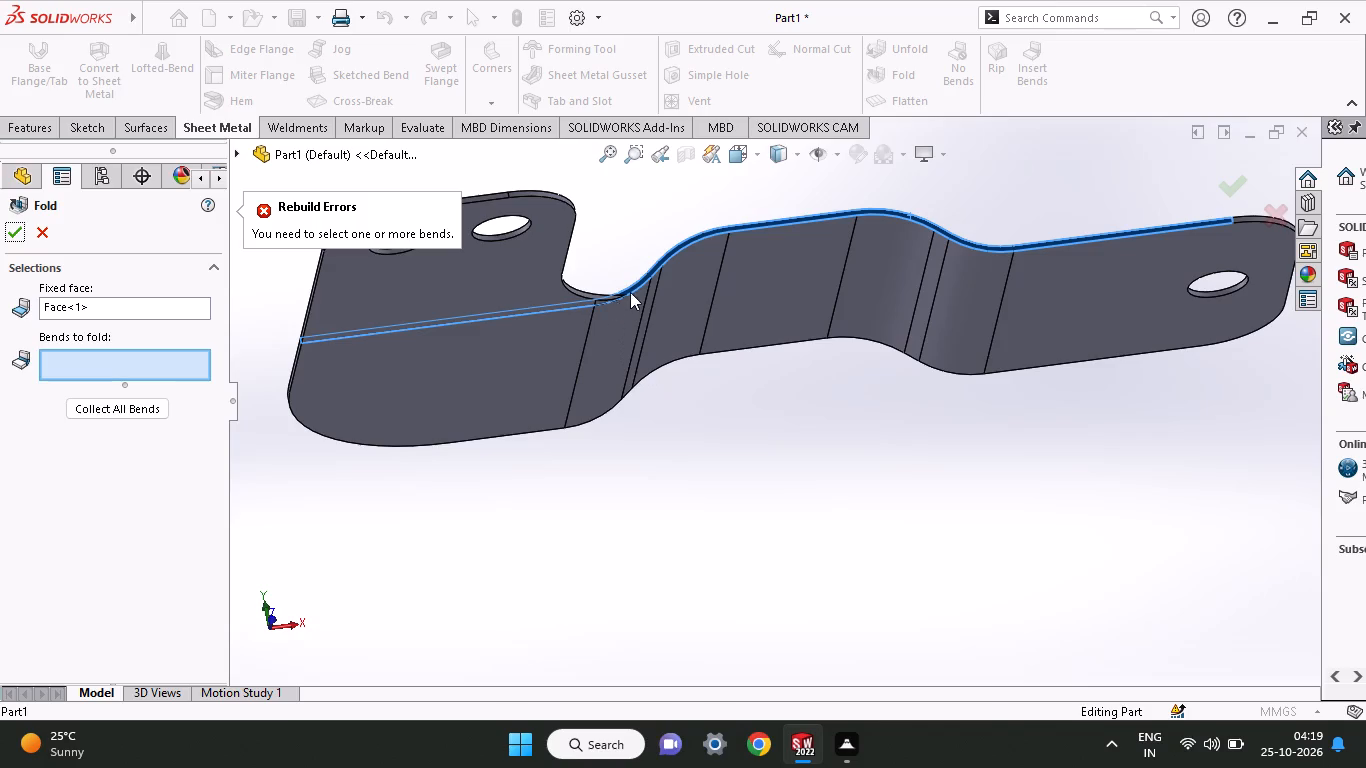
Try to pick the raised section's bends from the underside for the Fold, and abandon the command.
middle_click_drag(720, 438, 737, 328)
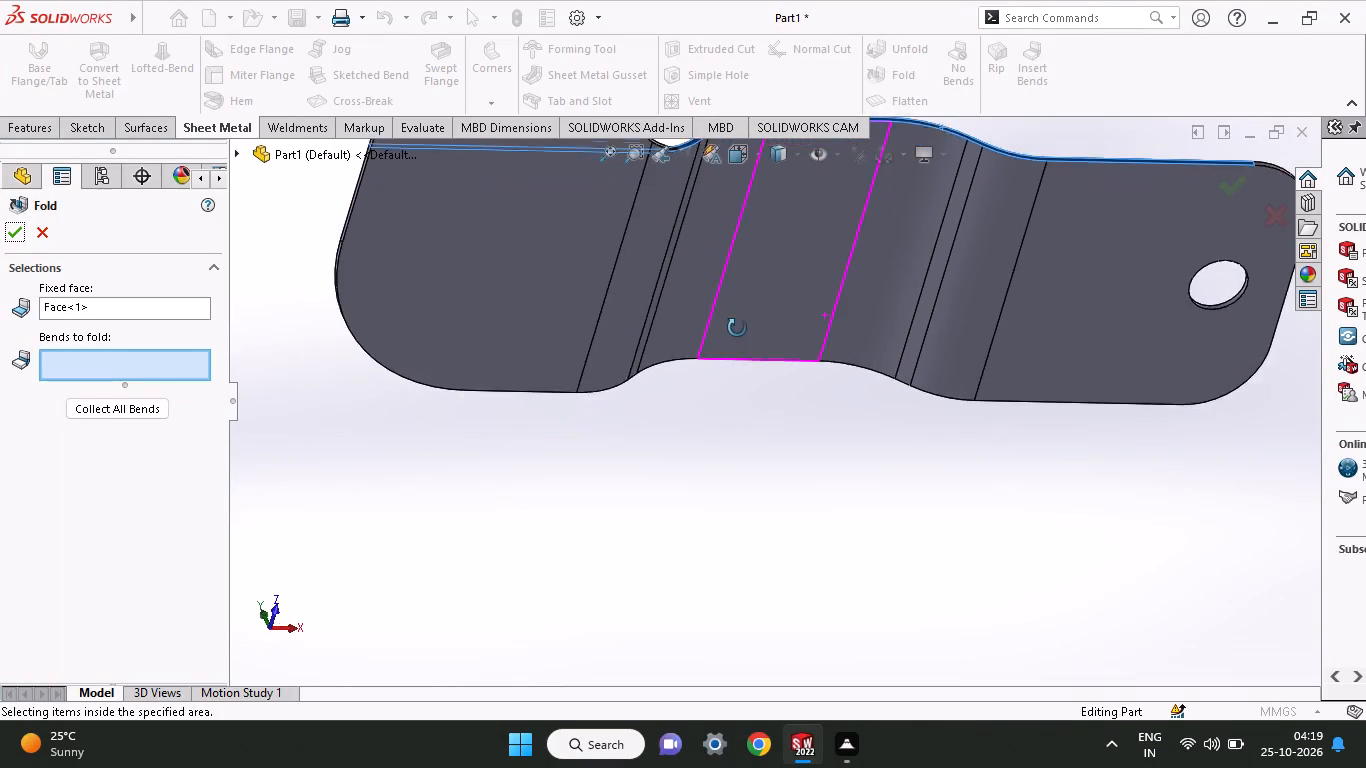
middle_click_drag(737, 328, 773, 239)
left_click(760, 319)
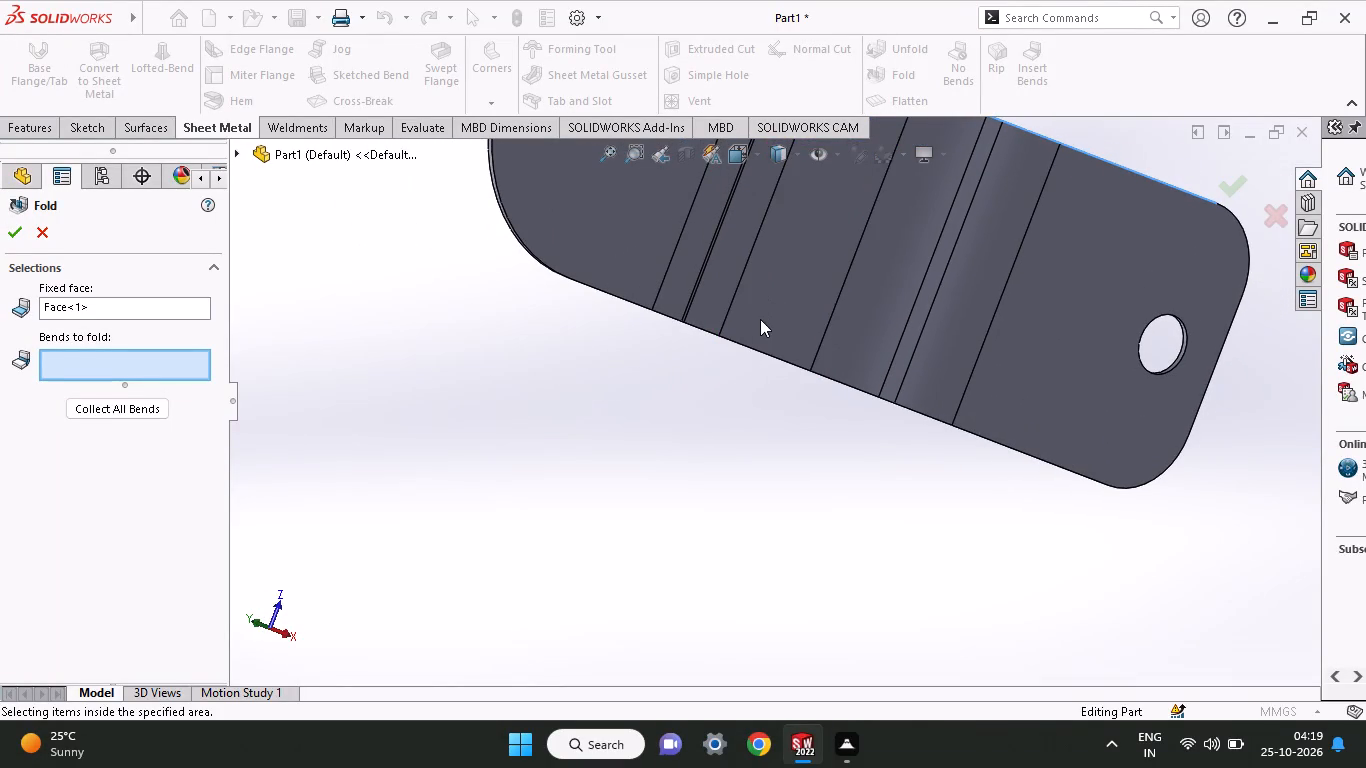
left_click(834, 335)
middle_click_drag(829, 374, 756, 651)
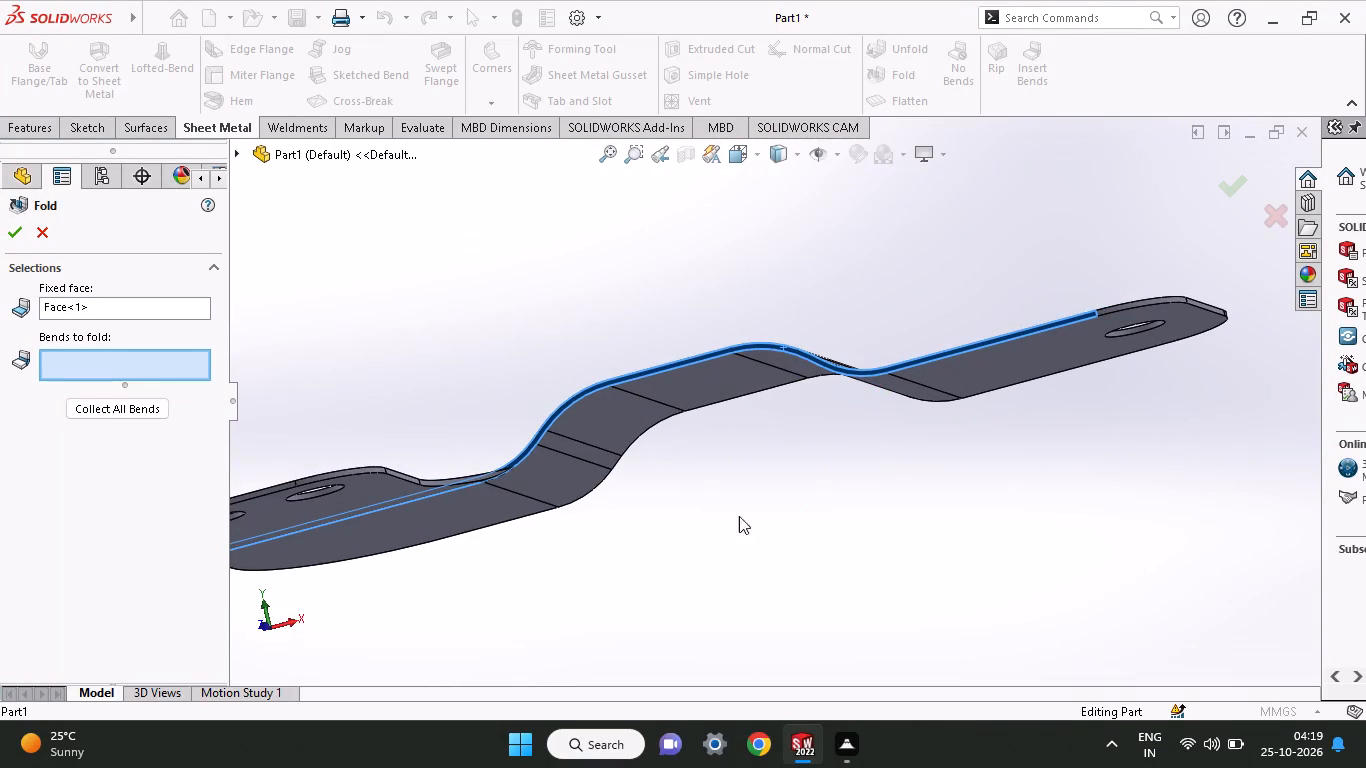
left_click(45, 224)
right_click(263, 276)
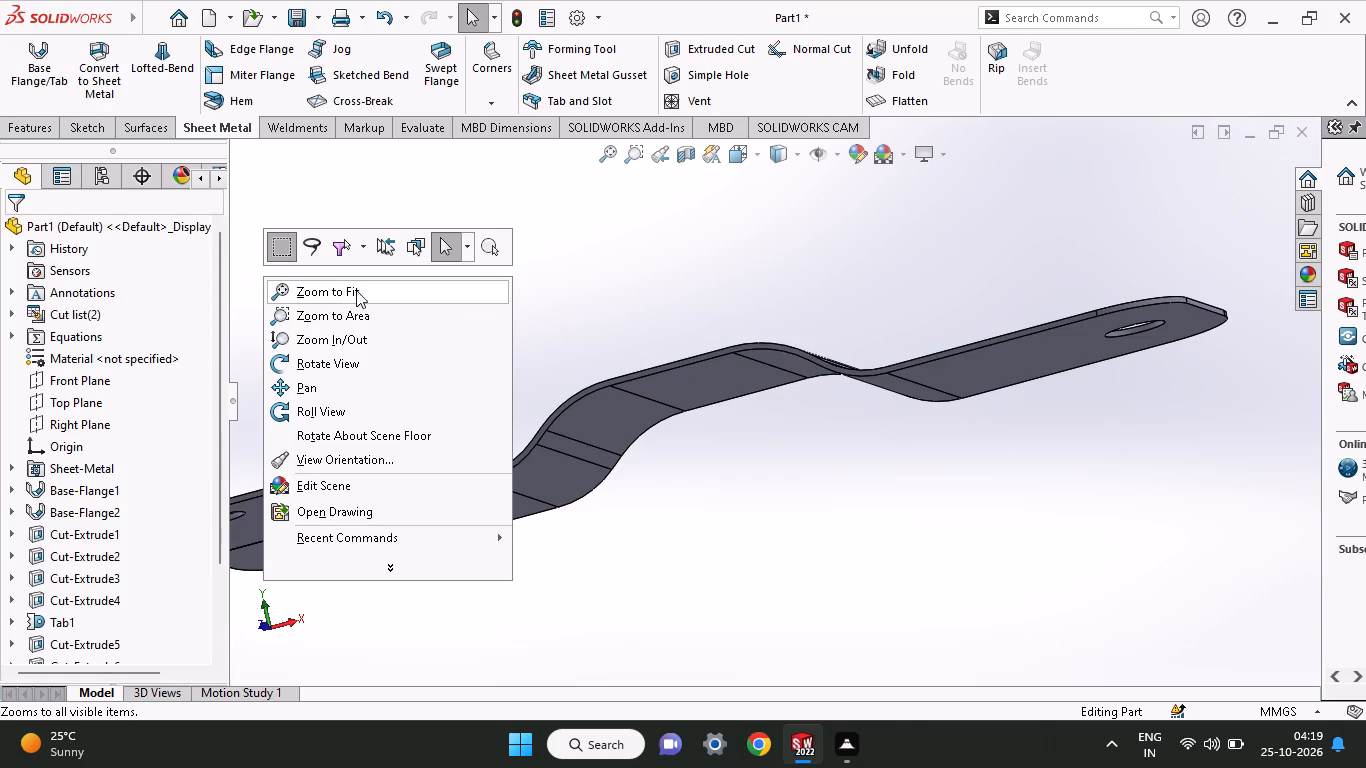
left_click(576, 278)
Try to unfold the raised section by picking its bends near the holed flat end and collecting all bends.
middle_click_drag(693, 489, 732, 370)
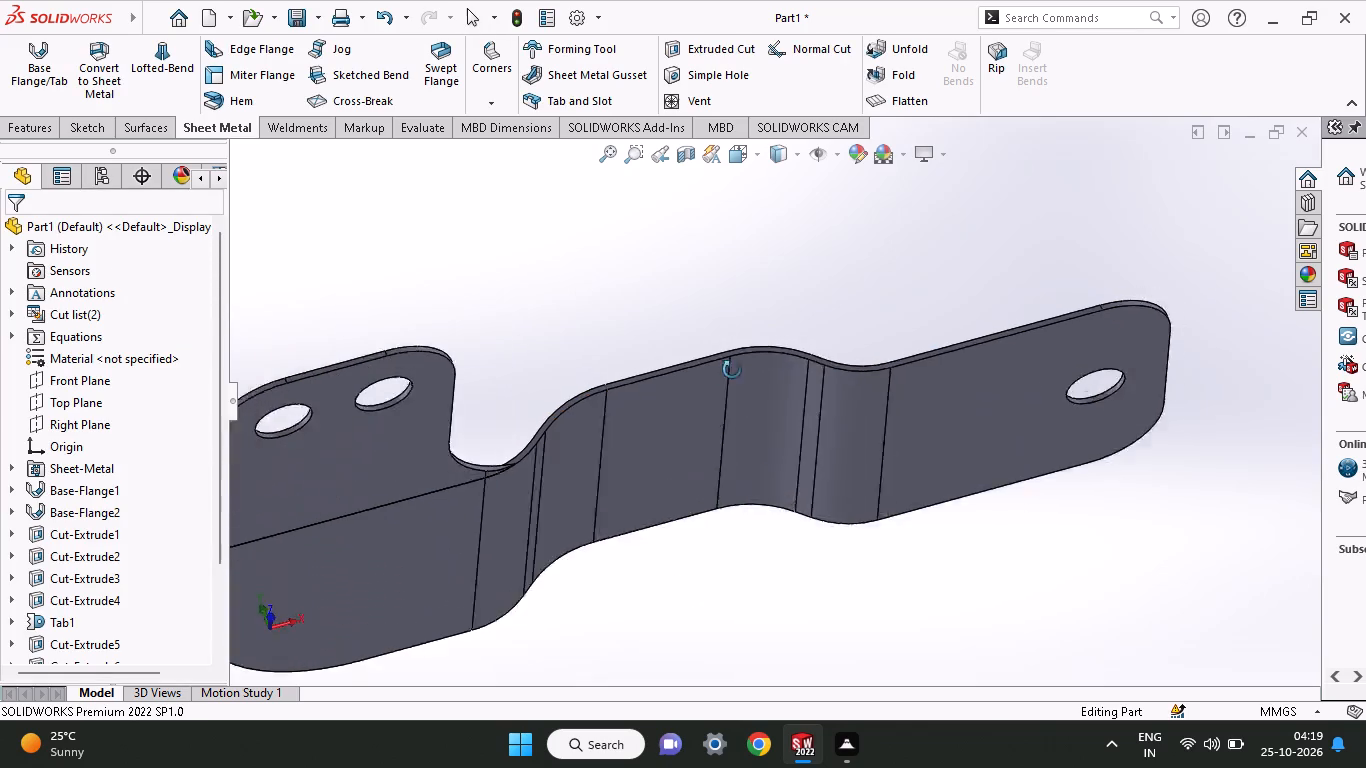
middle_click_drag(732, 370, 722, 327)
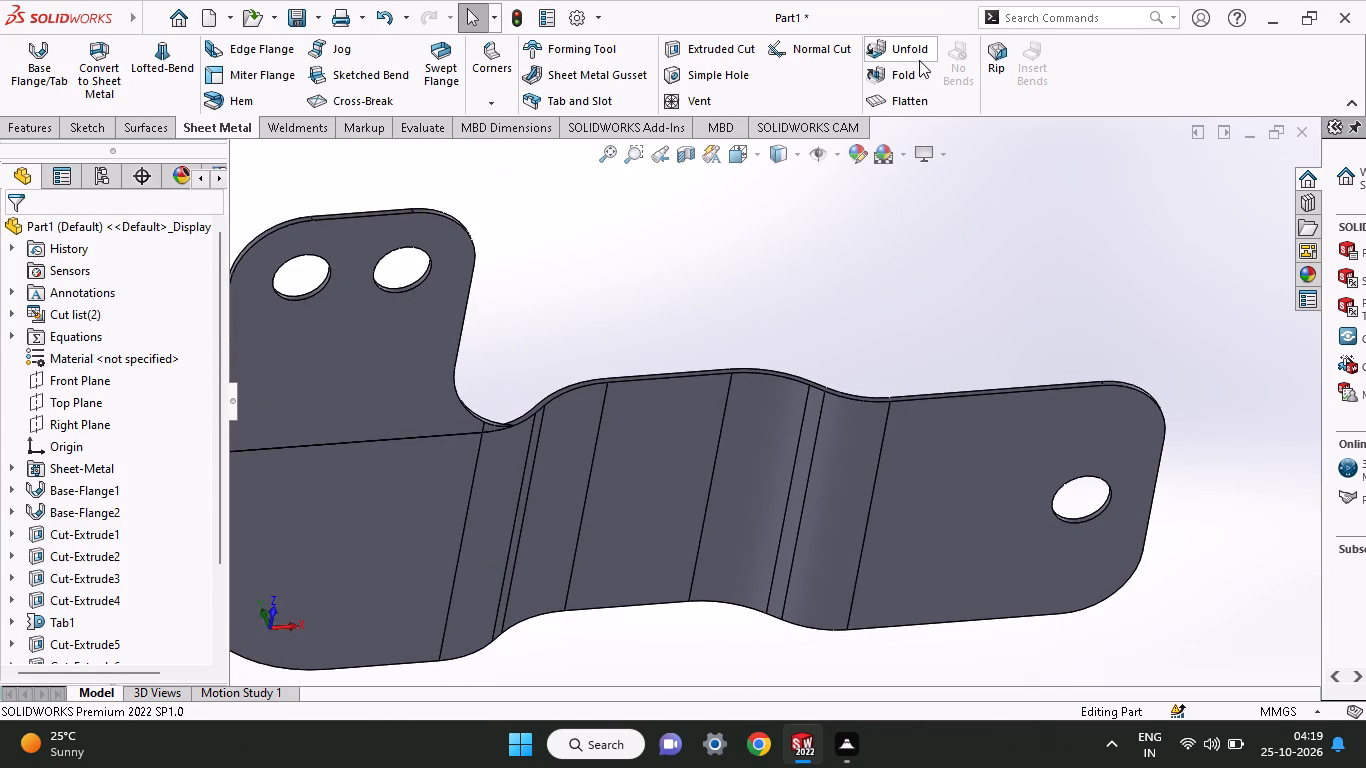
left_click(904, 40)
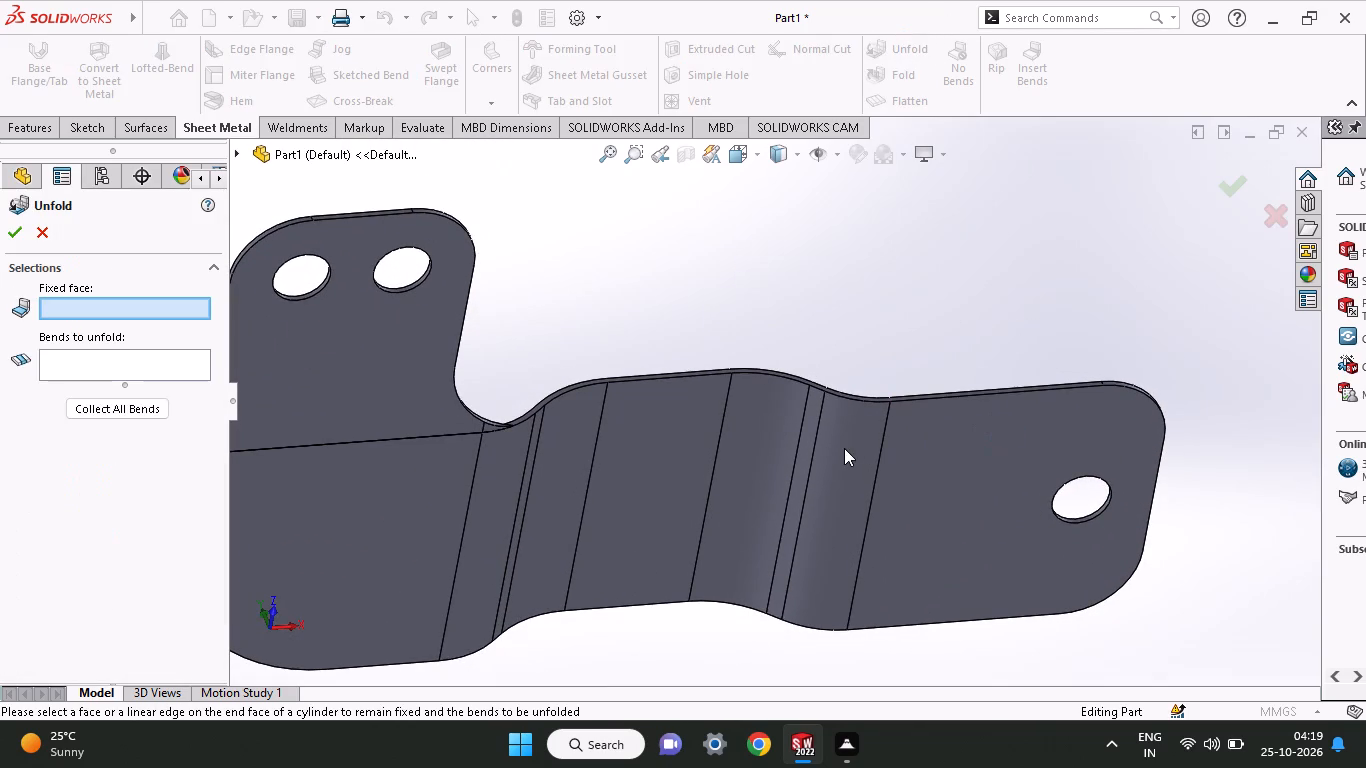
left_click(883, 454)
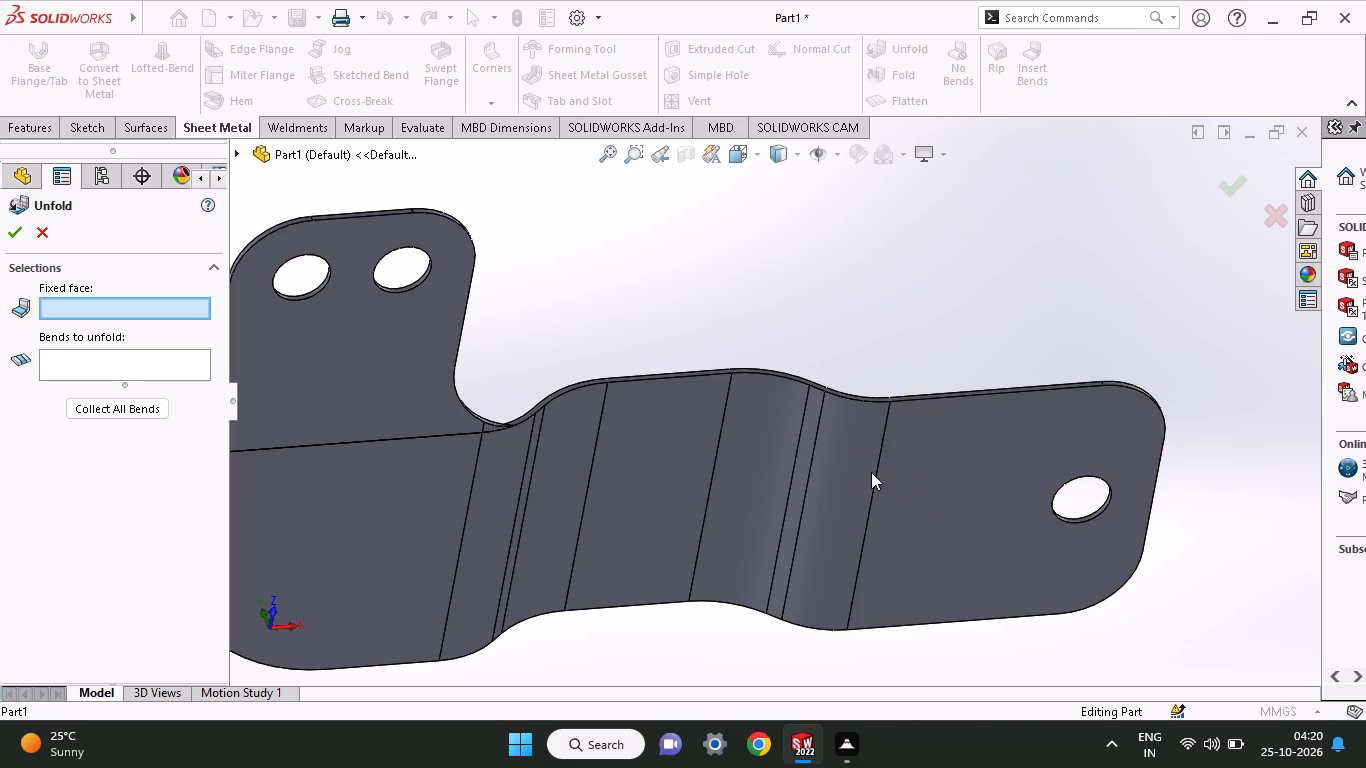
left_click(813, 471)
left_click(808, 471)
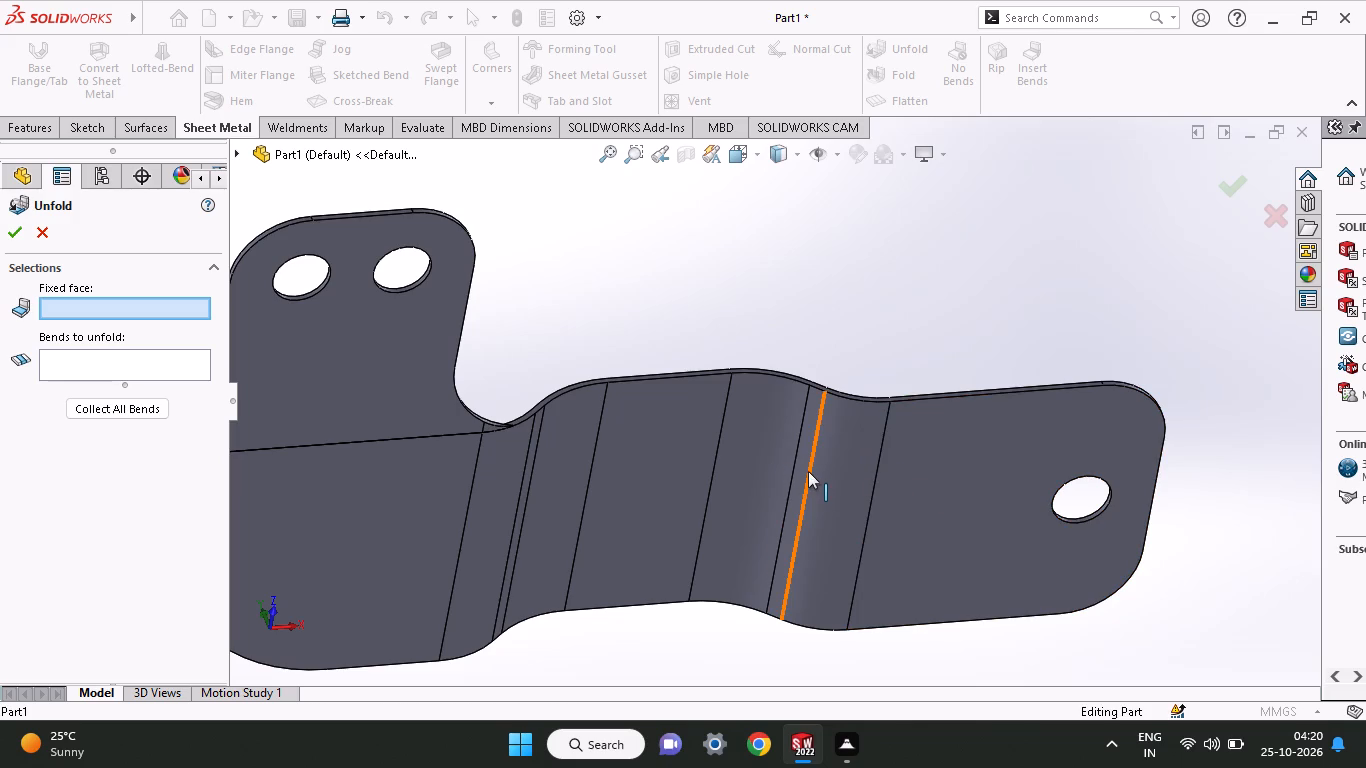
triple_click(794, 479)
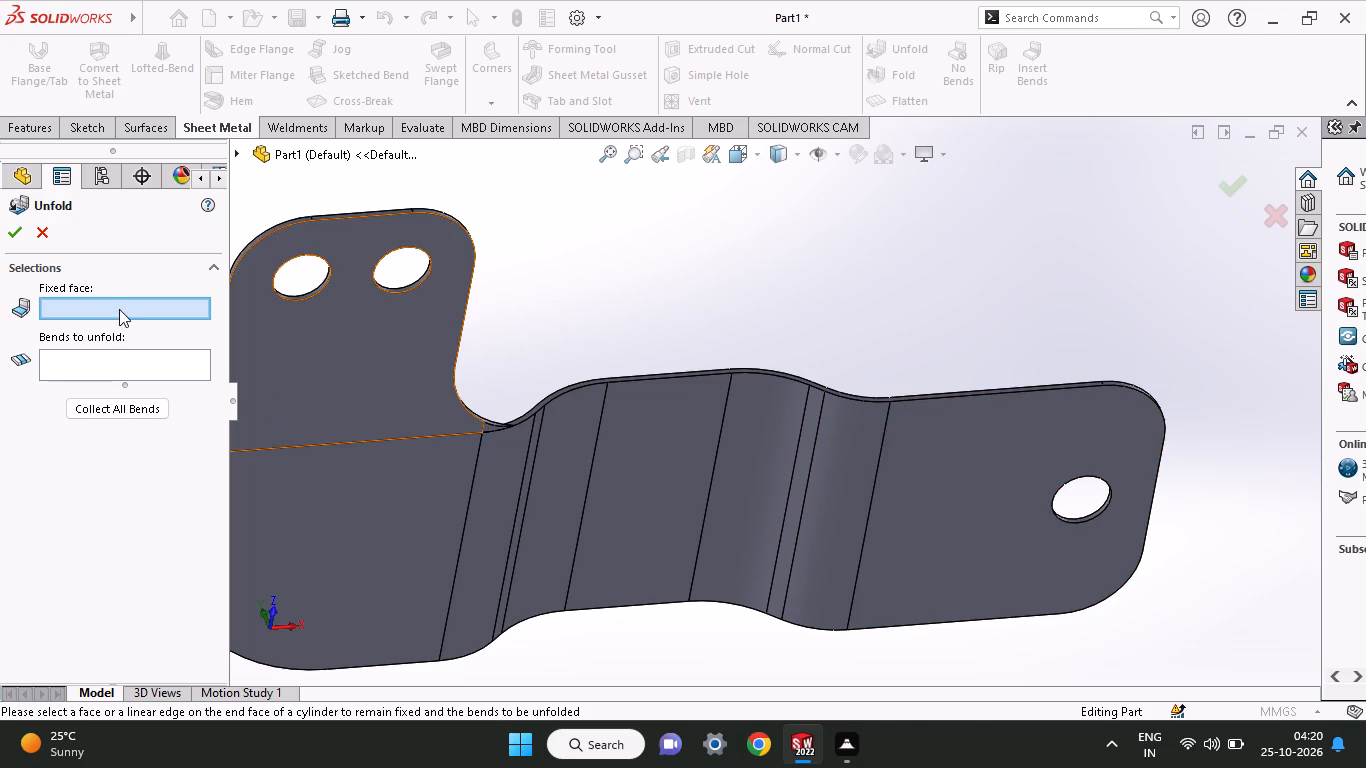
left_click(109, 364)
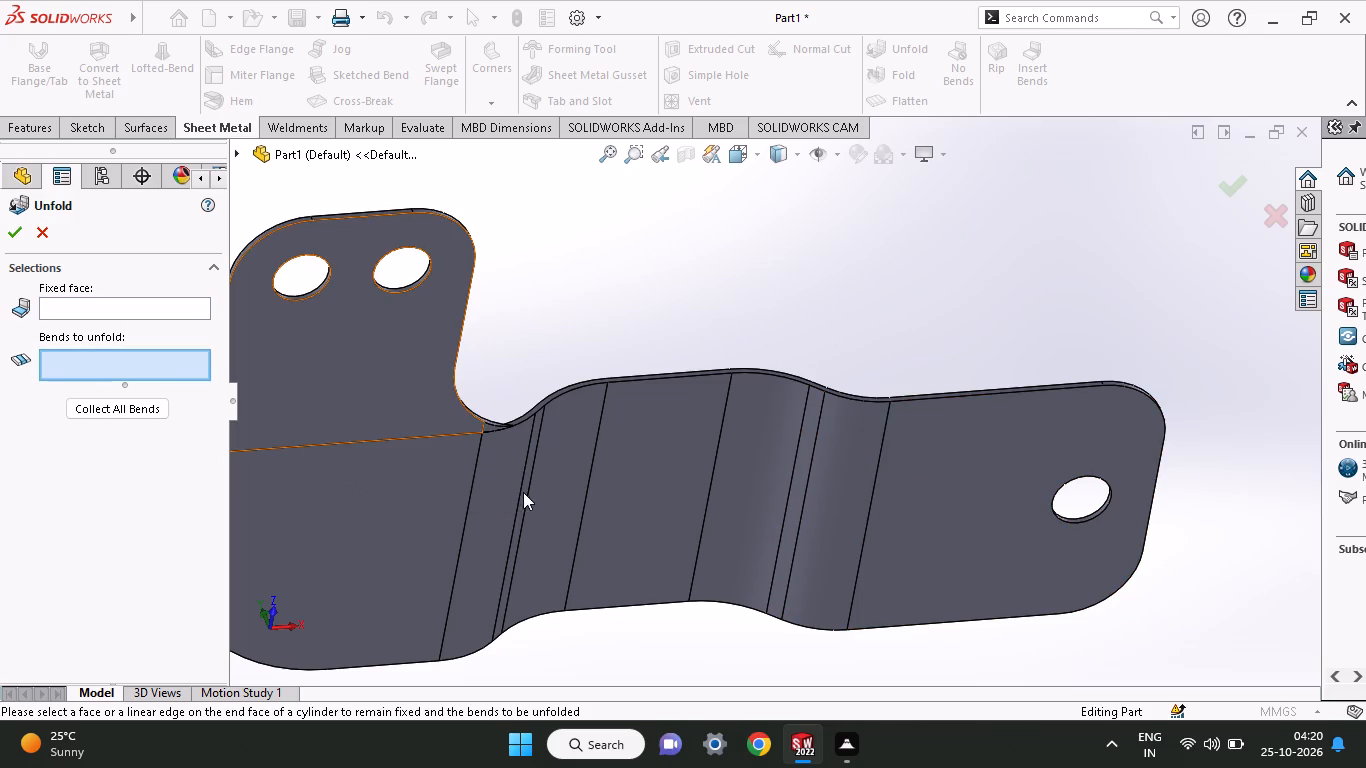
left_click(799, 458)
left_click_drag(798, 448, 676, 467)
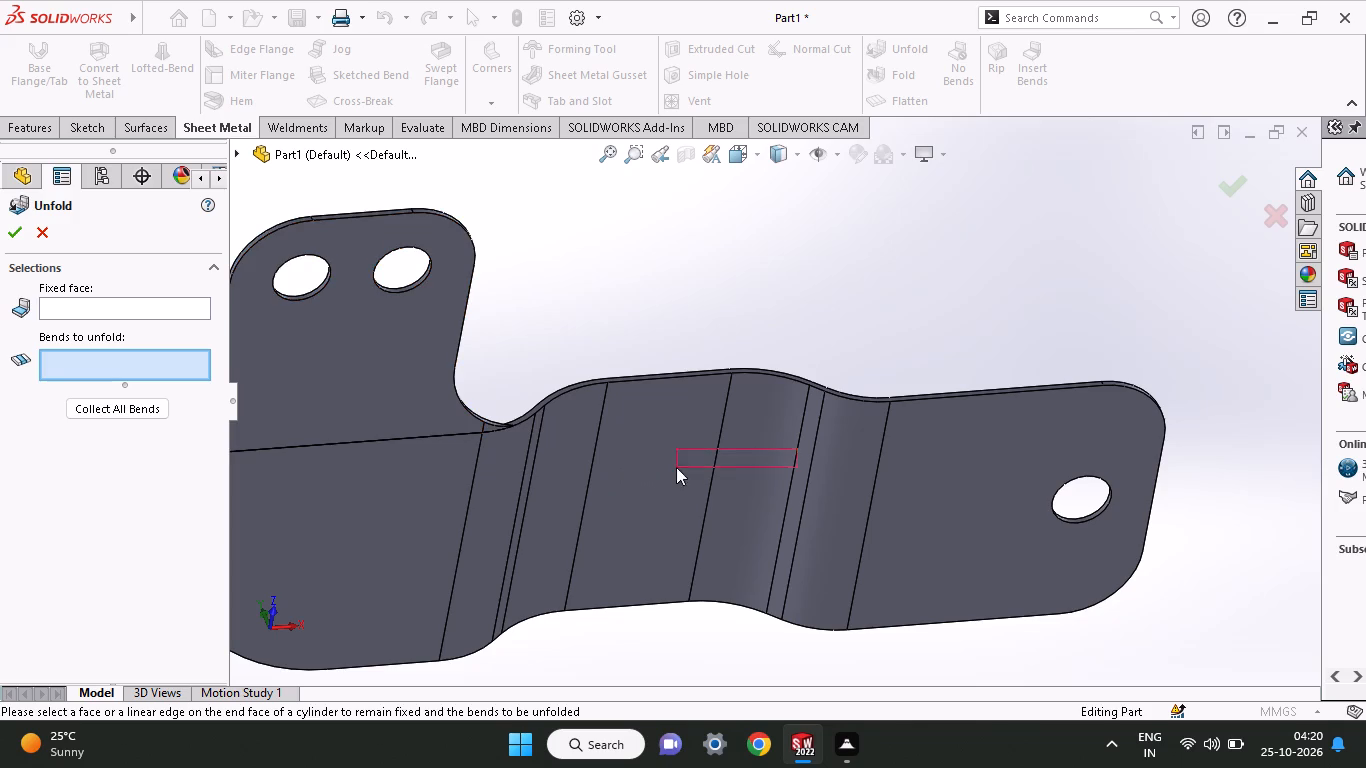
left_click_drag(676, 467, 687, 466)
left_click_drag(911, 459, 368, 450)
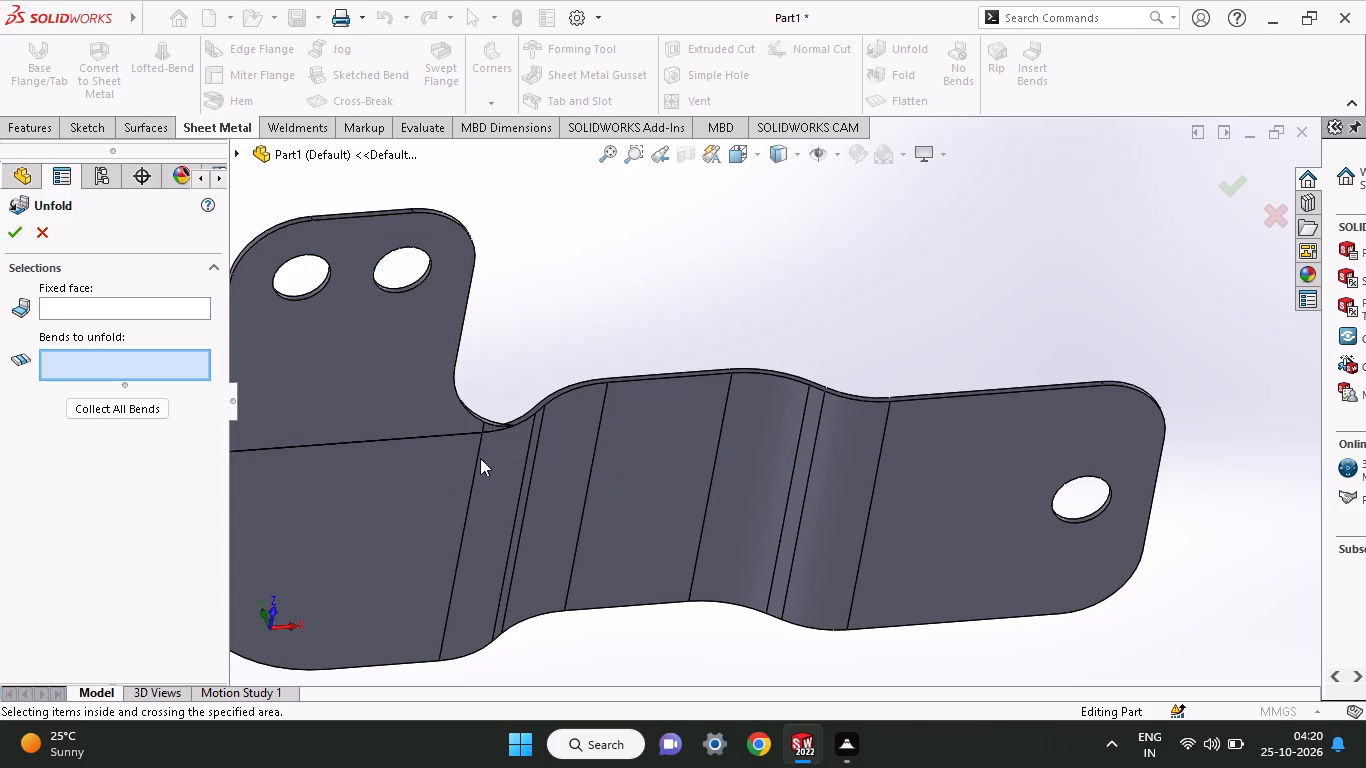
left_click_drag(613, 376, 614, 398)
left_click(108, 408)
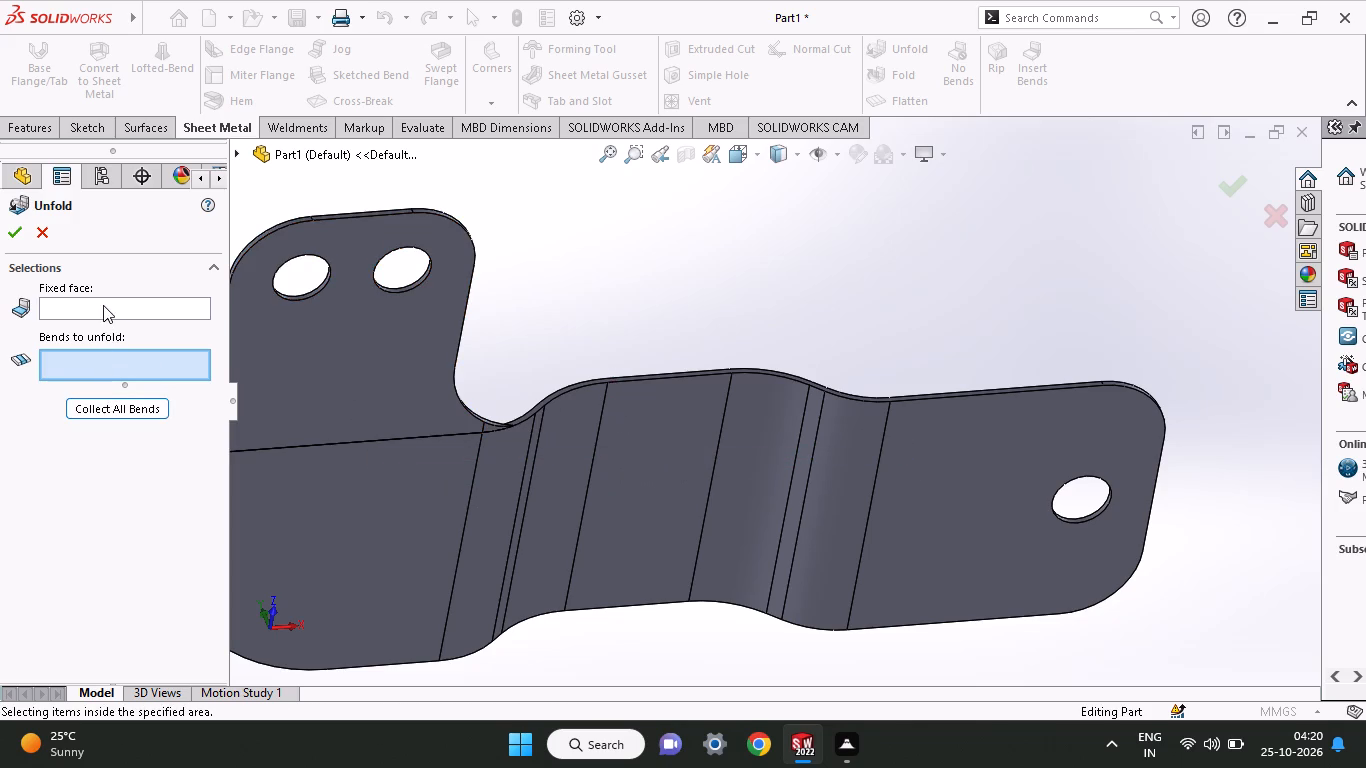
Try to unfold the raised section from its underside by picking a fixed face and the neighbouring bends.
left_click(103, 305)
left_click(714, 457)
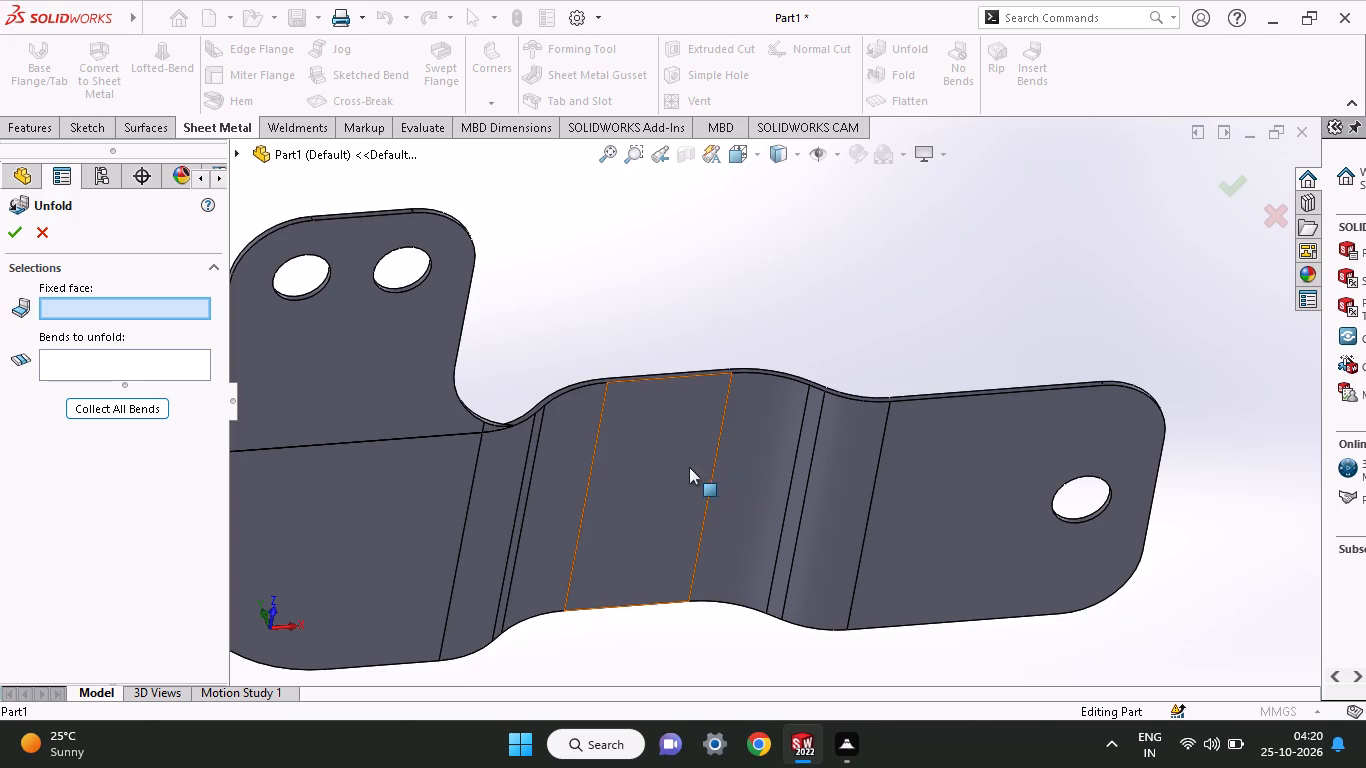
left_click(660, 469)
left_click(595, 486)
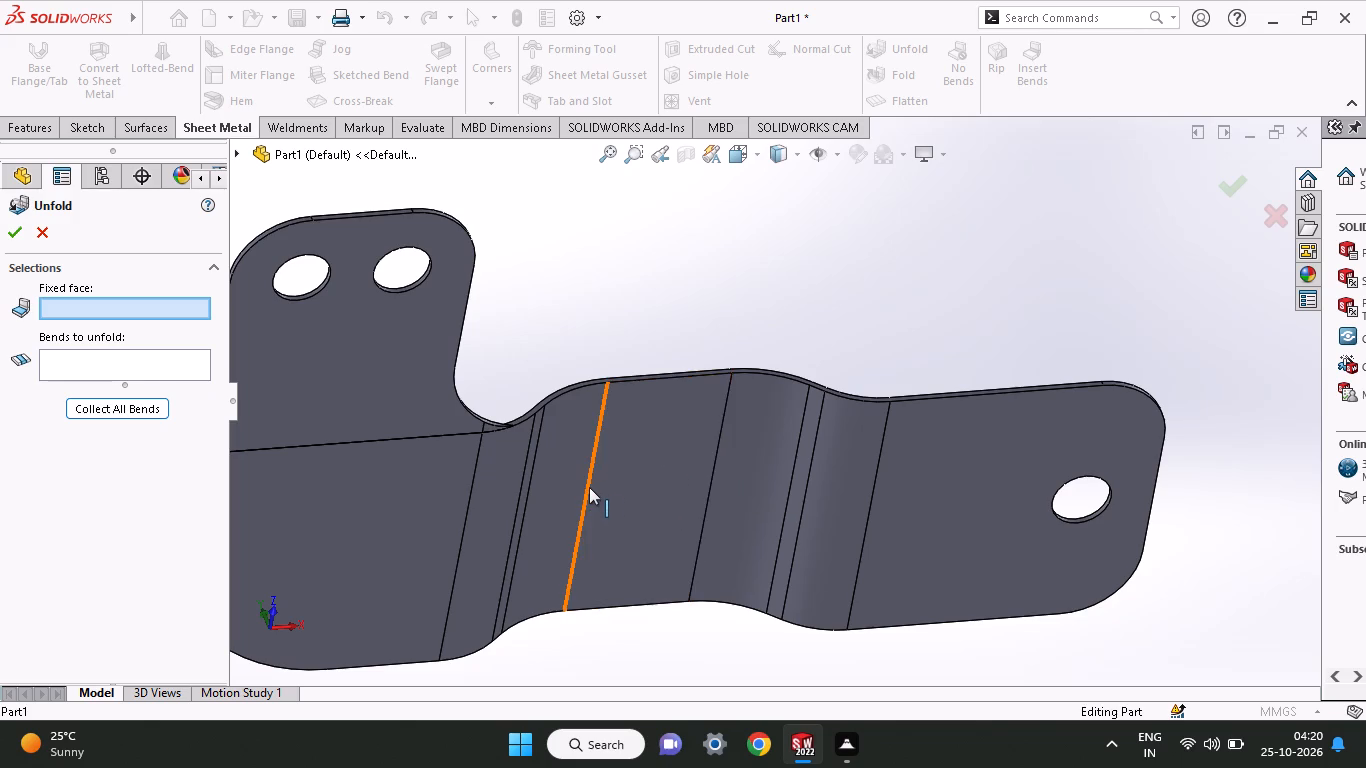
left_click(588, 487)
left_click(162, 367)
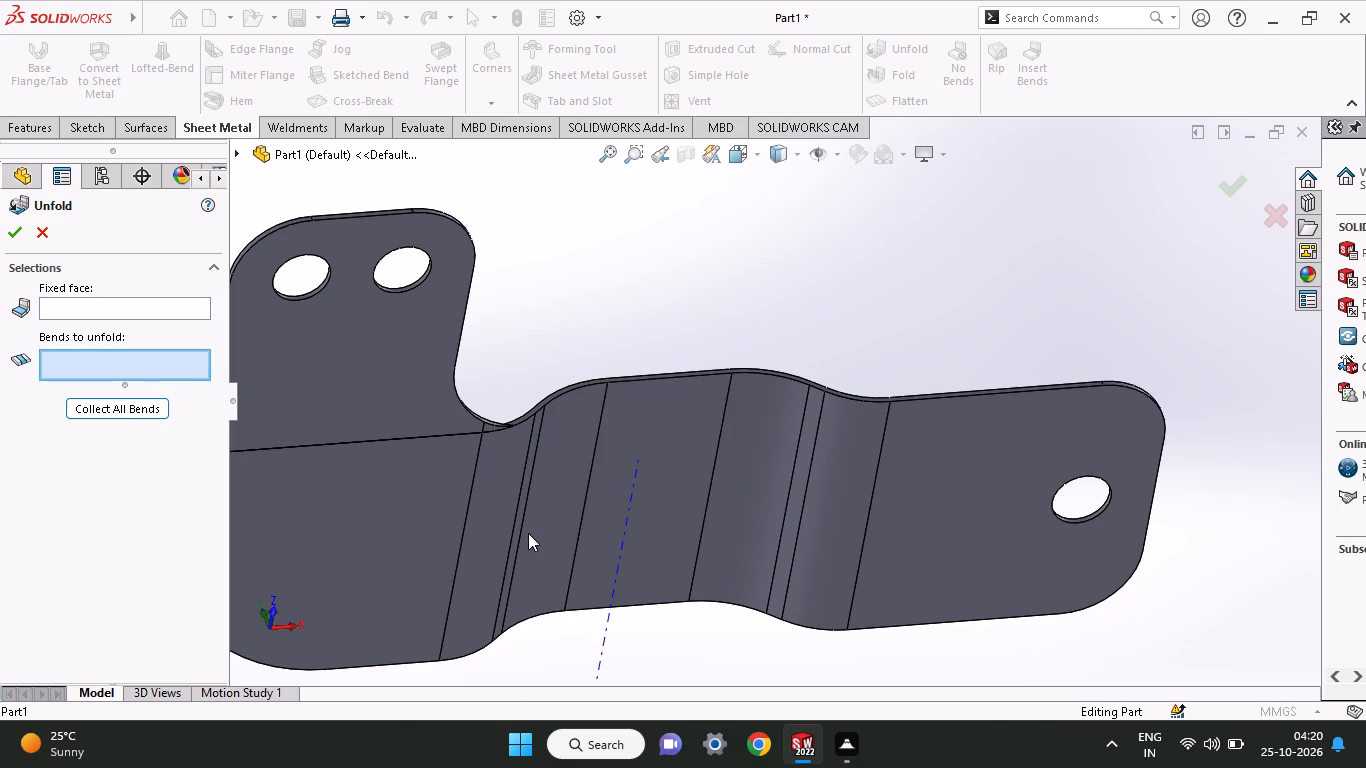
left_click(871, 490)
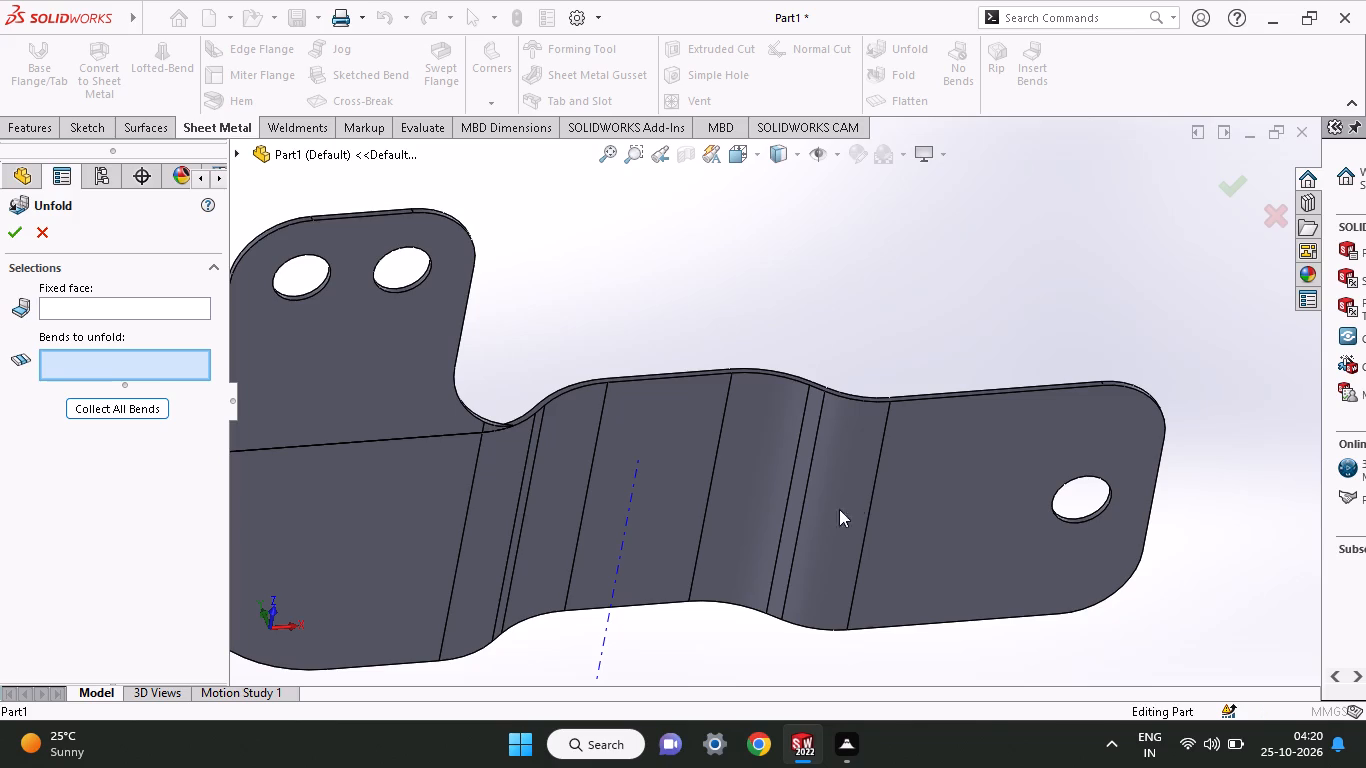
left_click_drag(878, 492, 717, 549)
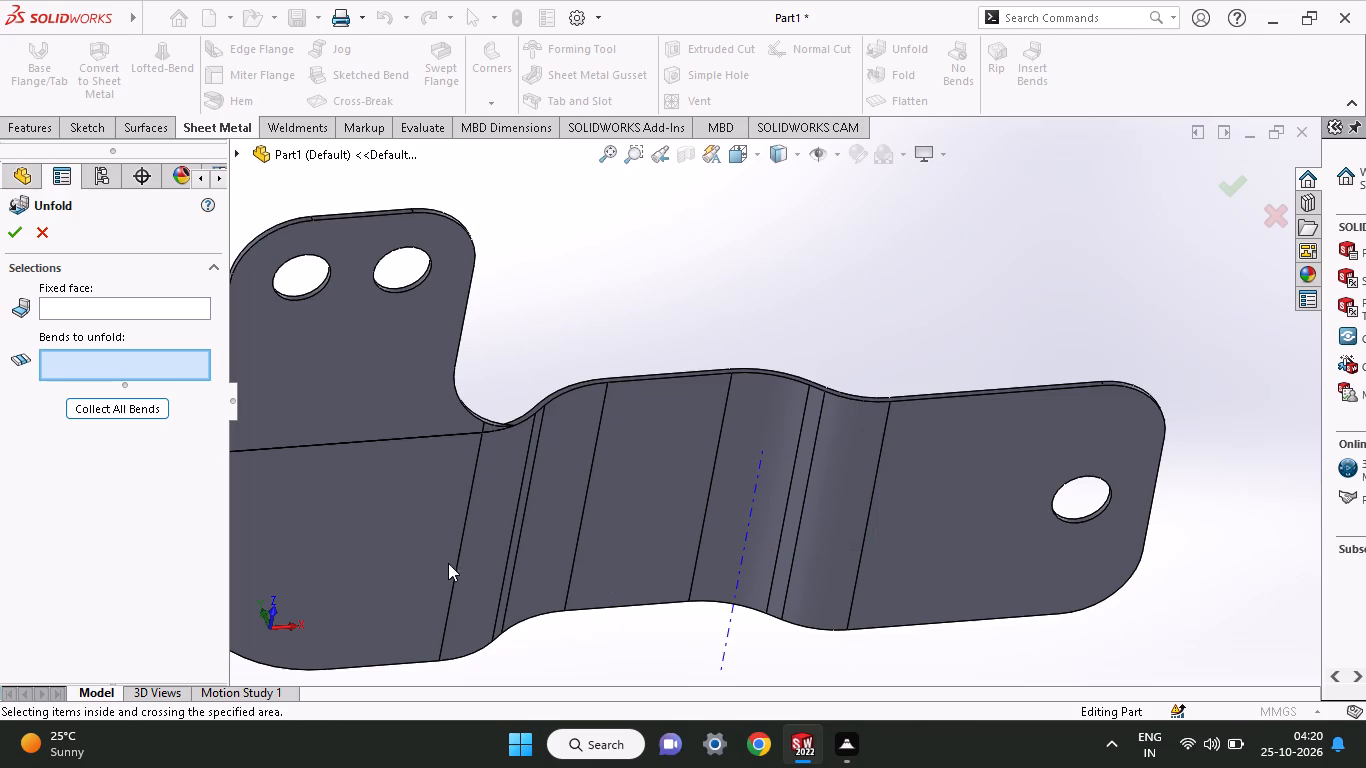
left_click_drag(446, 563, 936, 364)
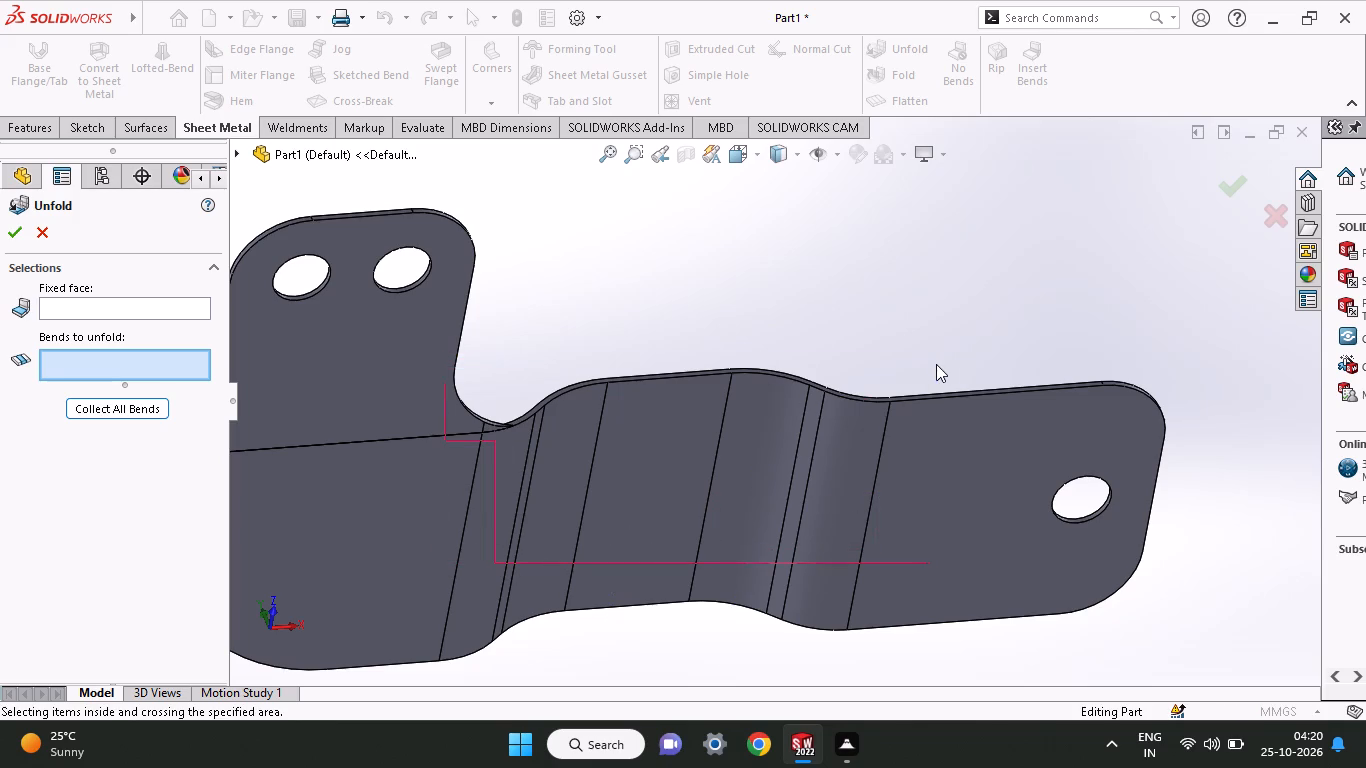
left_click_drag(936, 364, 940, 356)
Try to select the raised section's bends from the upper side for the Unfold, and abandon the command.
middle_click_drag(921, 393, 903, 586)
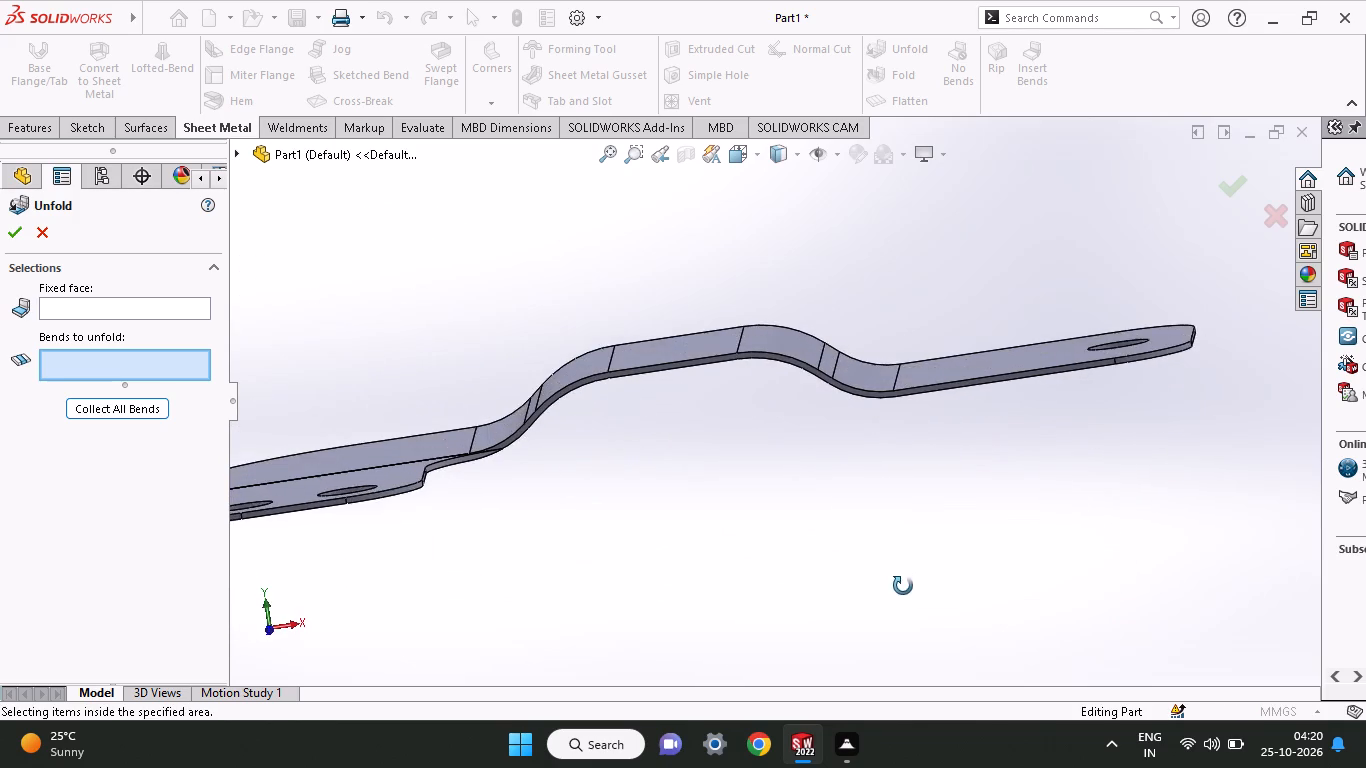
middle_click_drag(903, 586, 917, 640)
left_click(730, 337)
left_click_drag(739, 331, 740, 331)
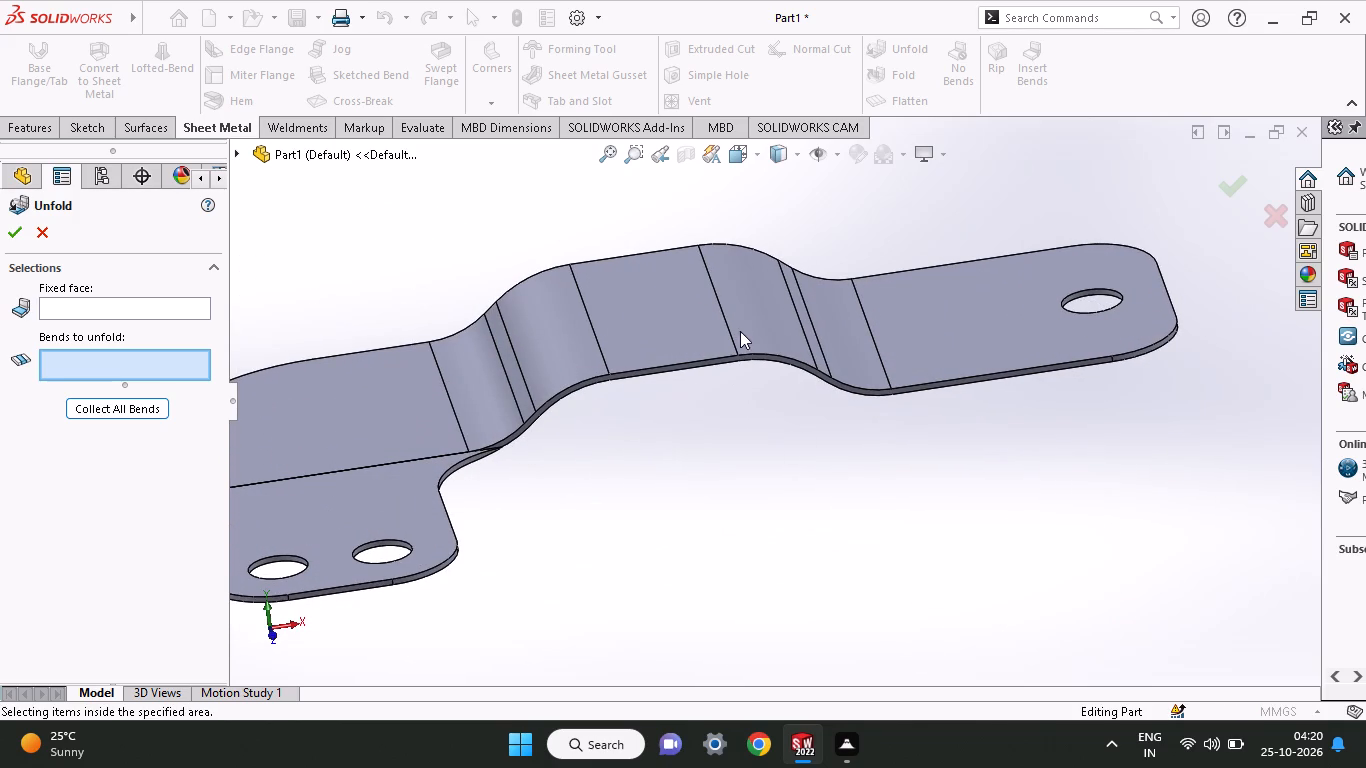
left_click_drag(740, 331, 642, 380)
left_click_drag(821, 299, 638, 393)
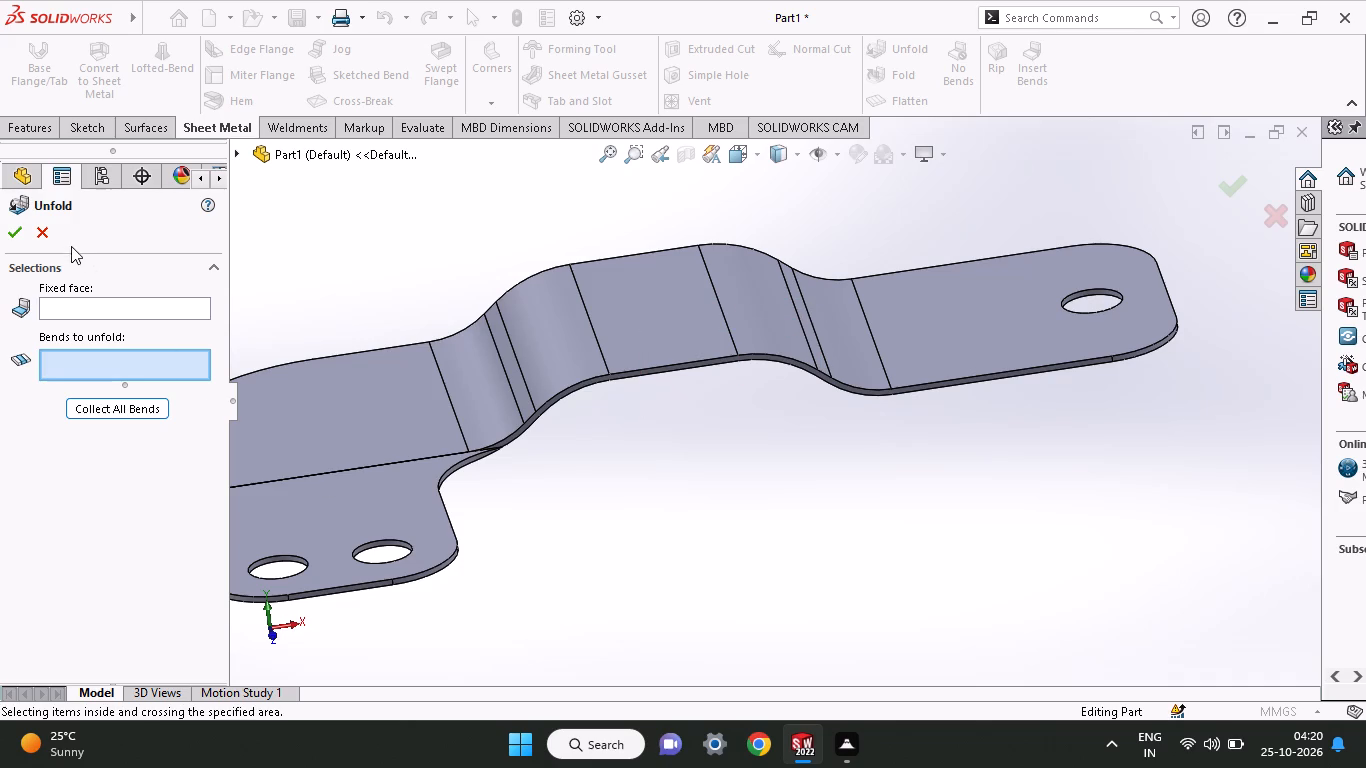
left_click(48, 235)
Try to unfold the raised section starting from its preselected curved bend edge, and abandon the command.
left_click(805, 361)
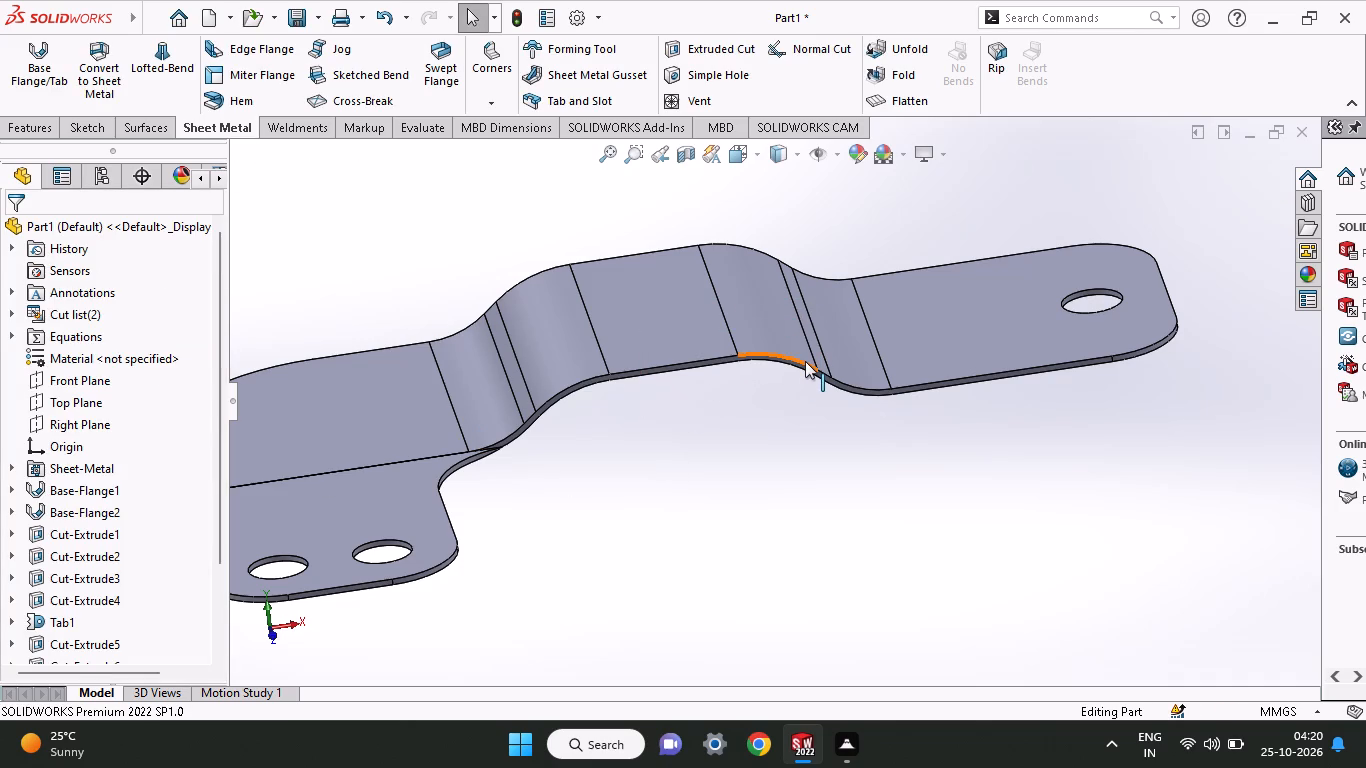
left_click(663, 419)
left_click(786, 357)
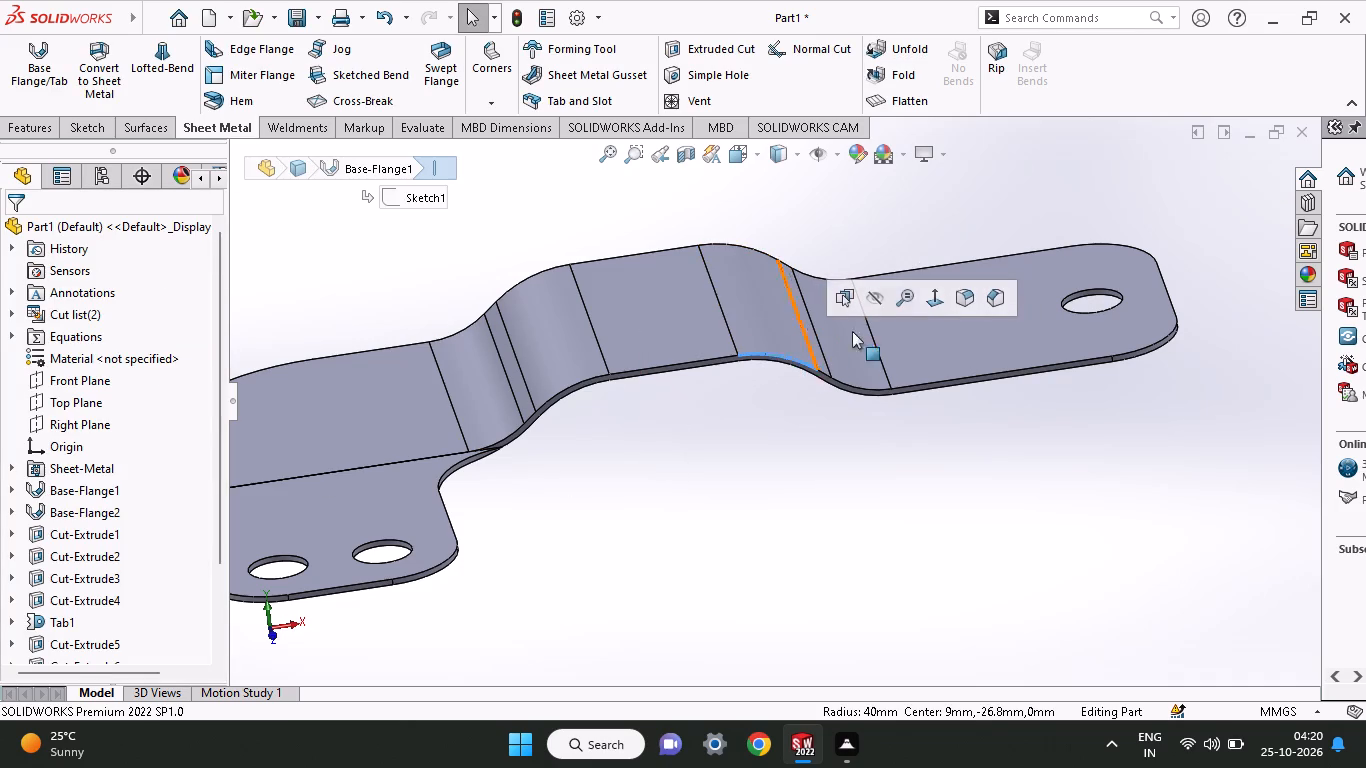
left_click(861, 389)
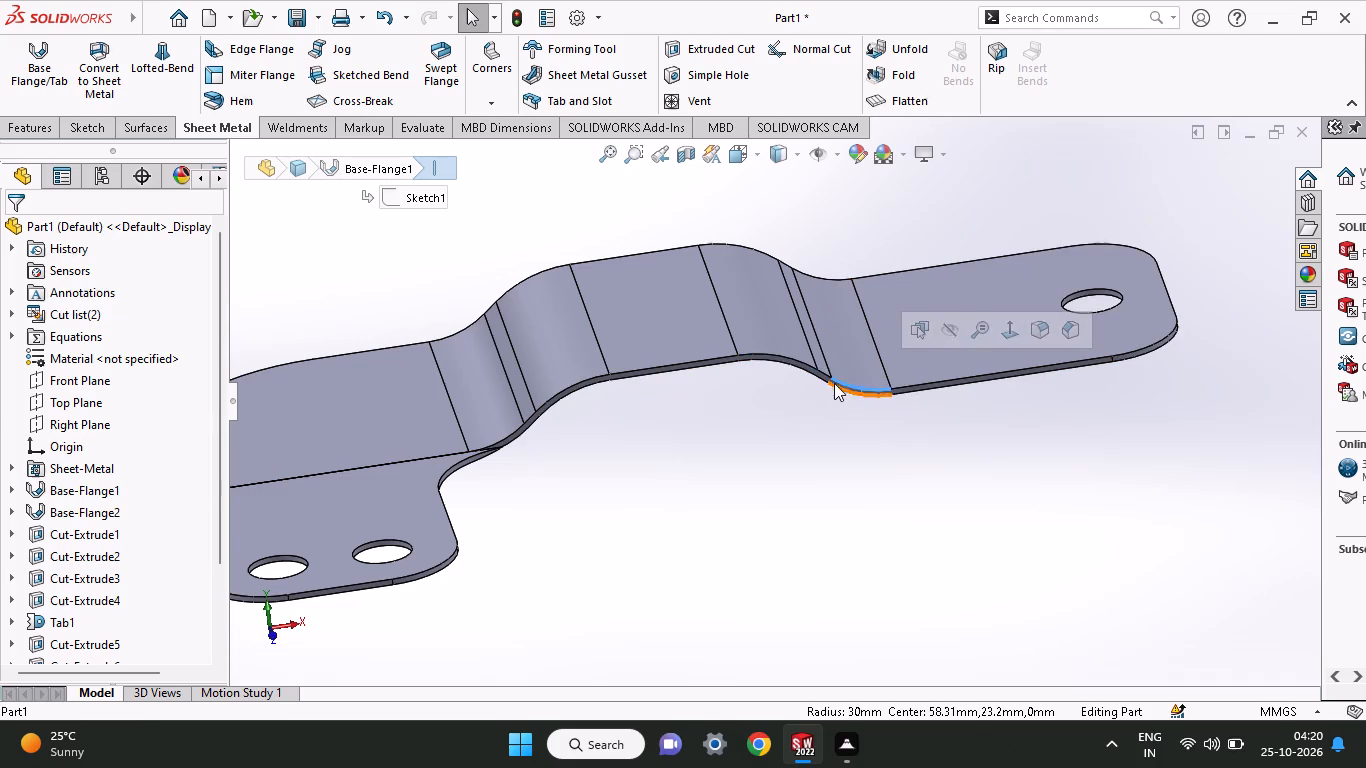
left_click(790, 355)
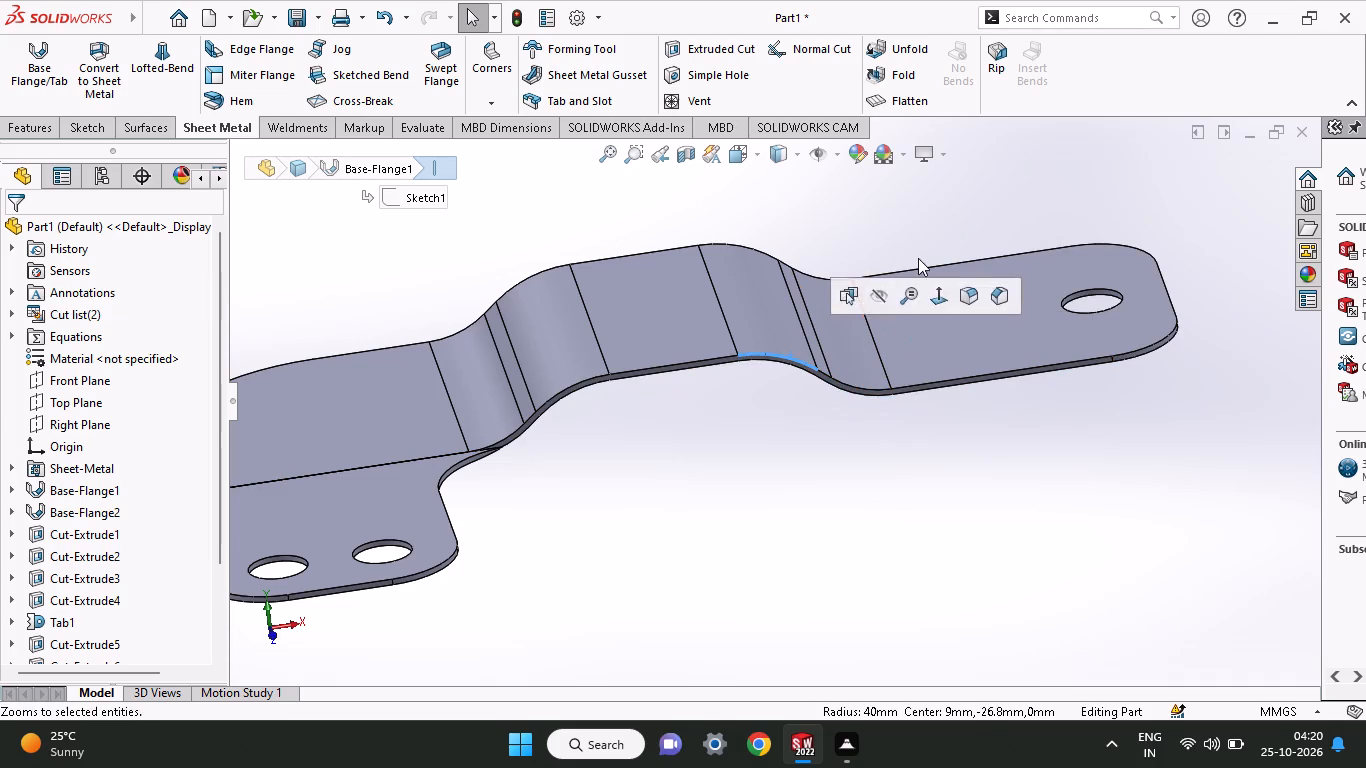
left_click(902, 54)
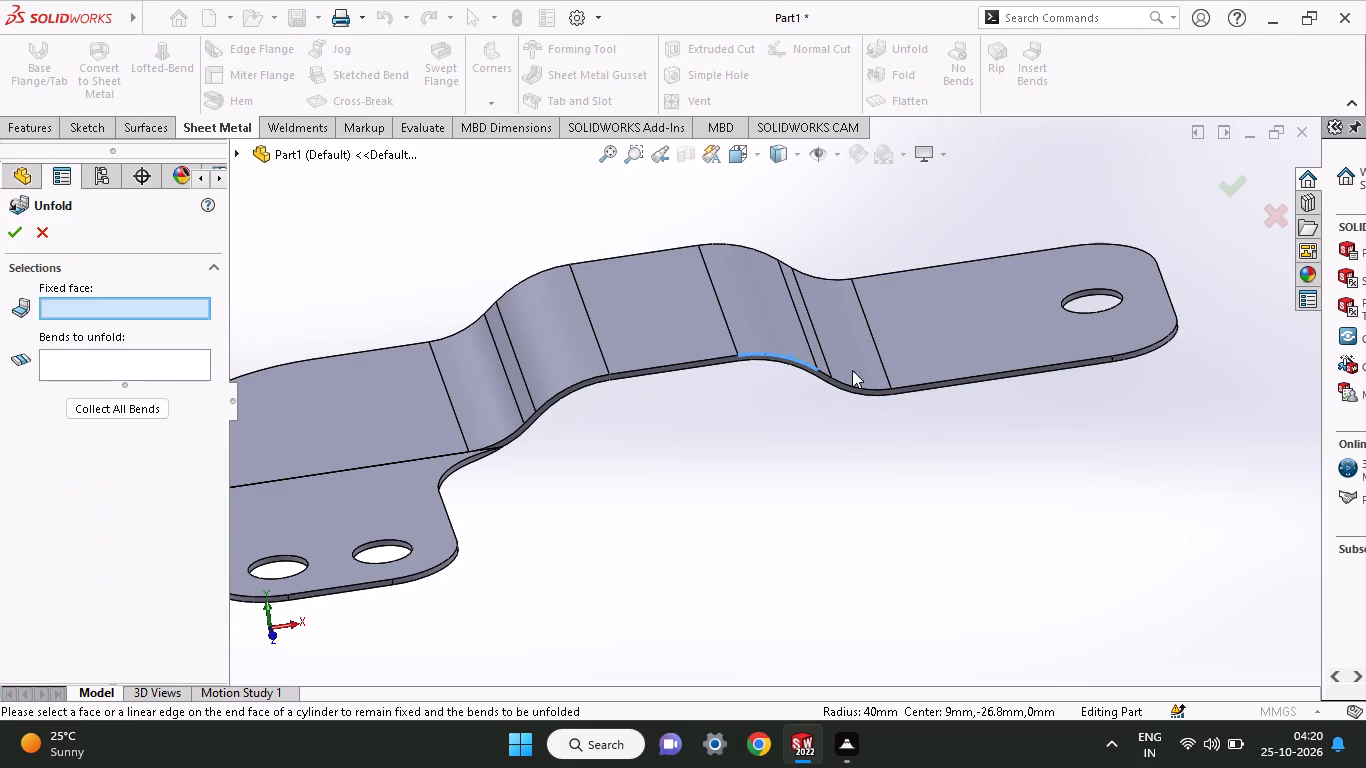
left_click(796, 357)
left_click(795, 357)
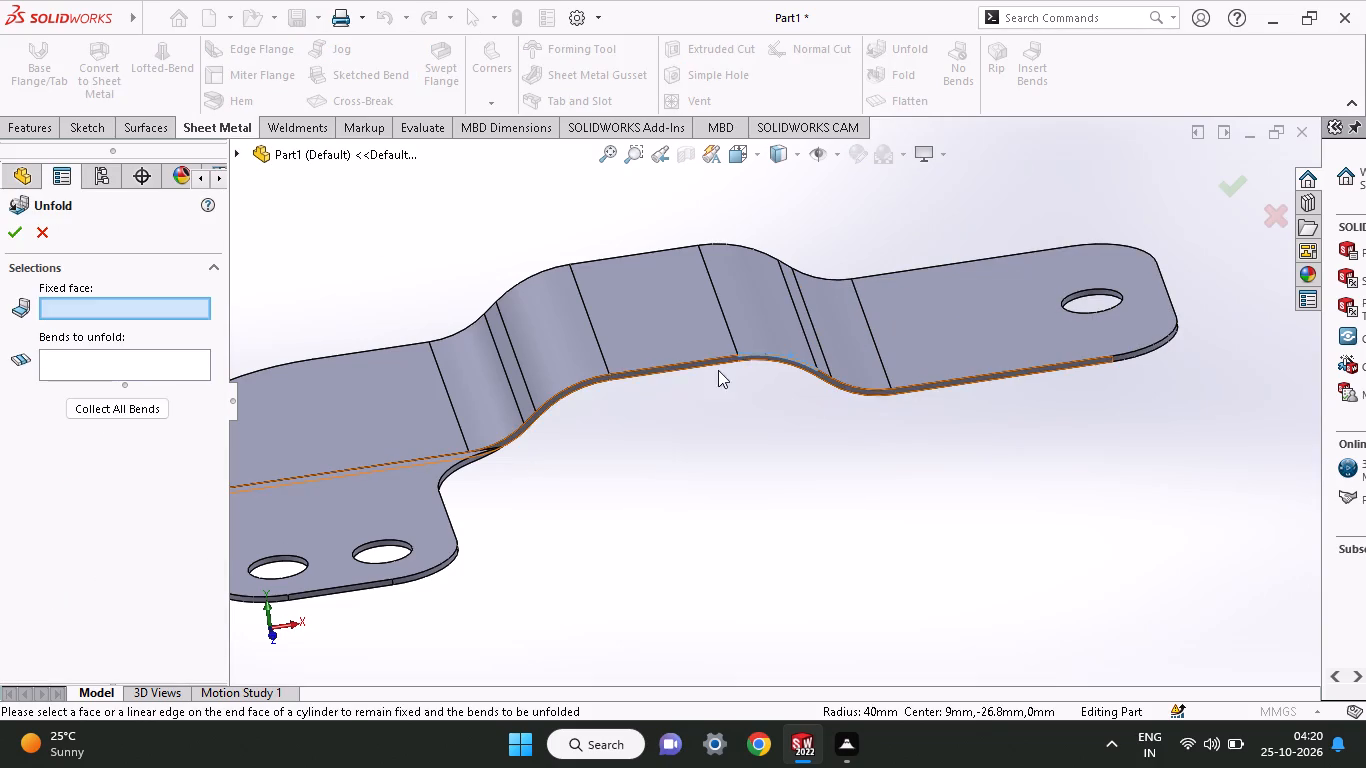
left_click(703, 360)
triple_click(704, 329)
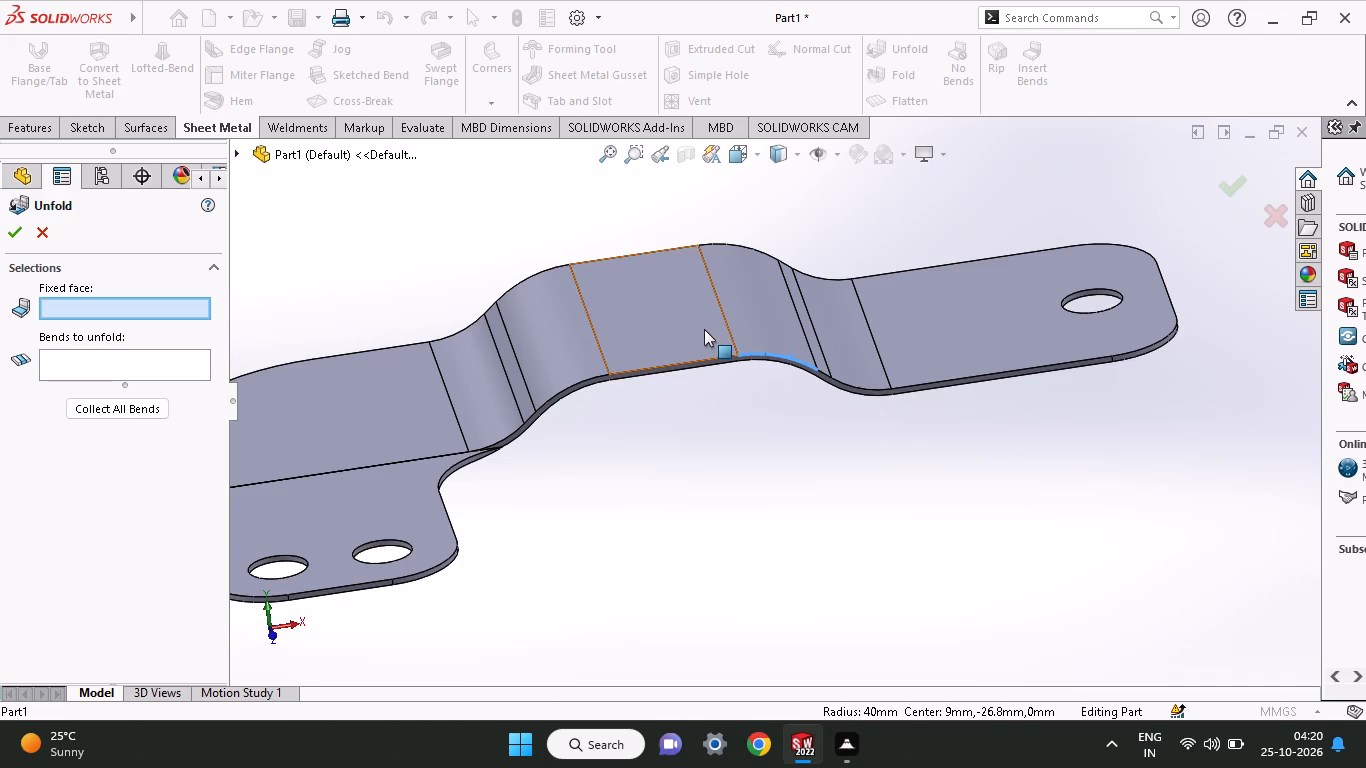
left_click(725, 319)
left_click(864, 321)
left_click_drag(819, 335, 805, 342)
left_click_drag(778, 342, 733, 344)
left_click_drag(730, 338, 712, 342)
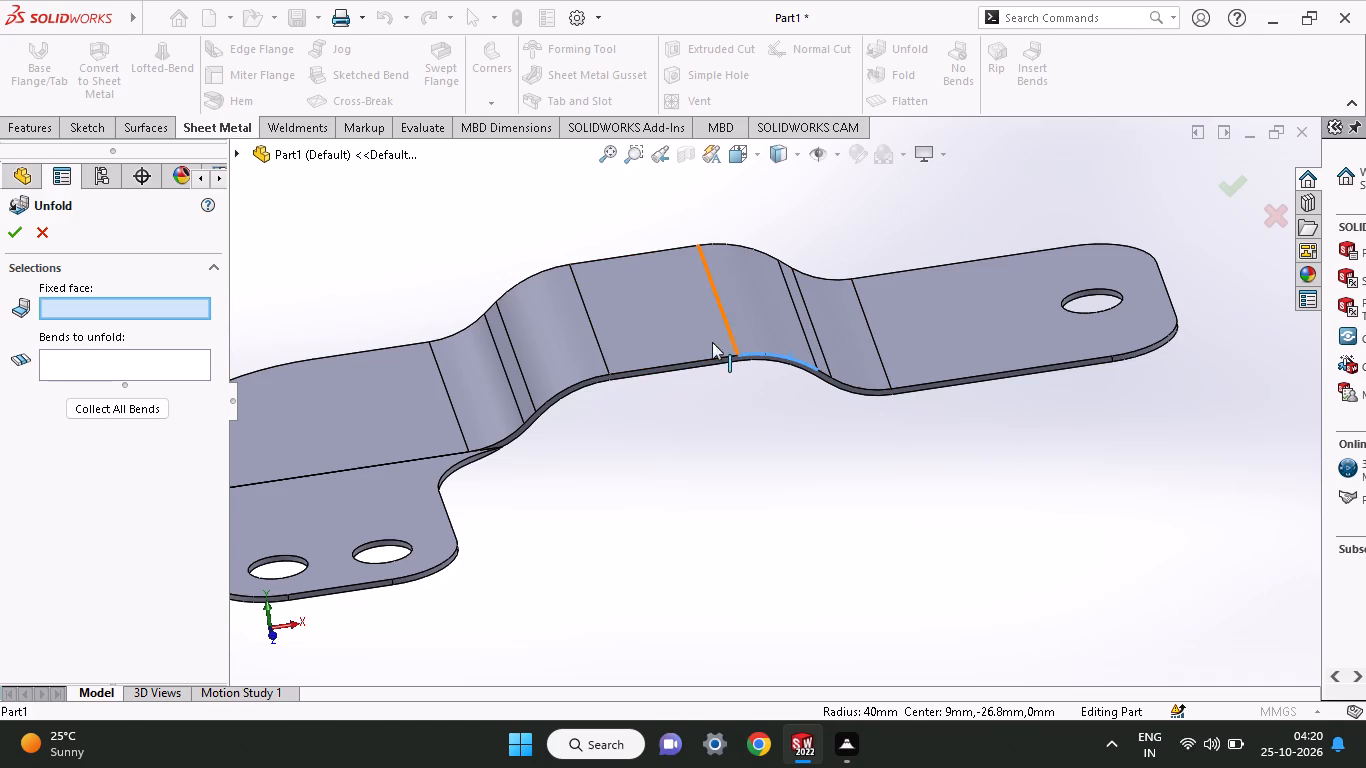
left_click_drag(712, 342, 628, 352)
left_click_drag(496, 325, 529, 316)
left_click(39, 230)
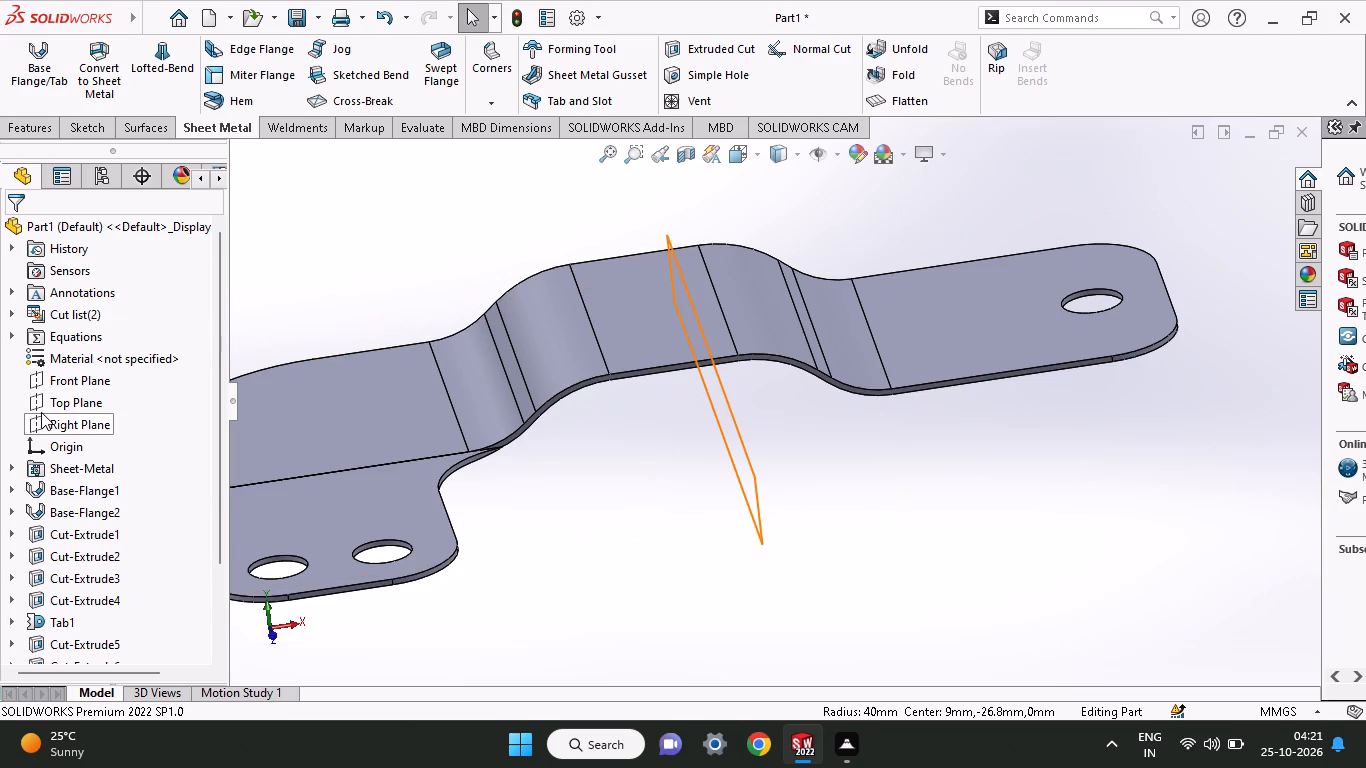
Create a reference plane offset 50 mm from the Front Plane, with the offset direction flipped.
left_click(44, 378)
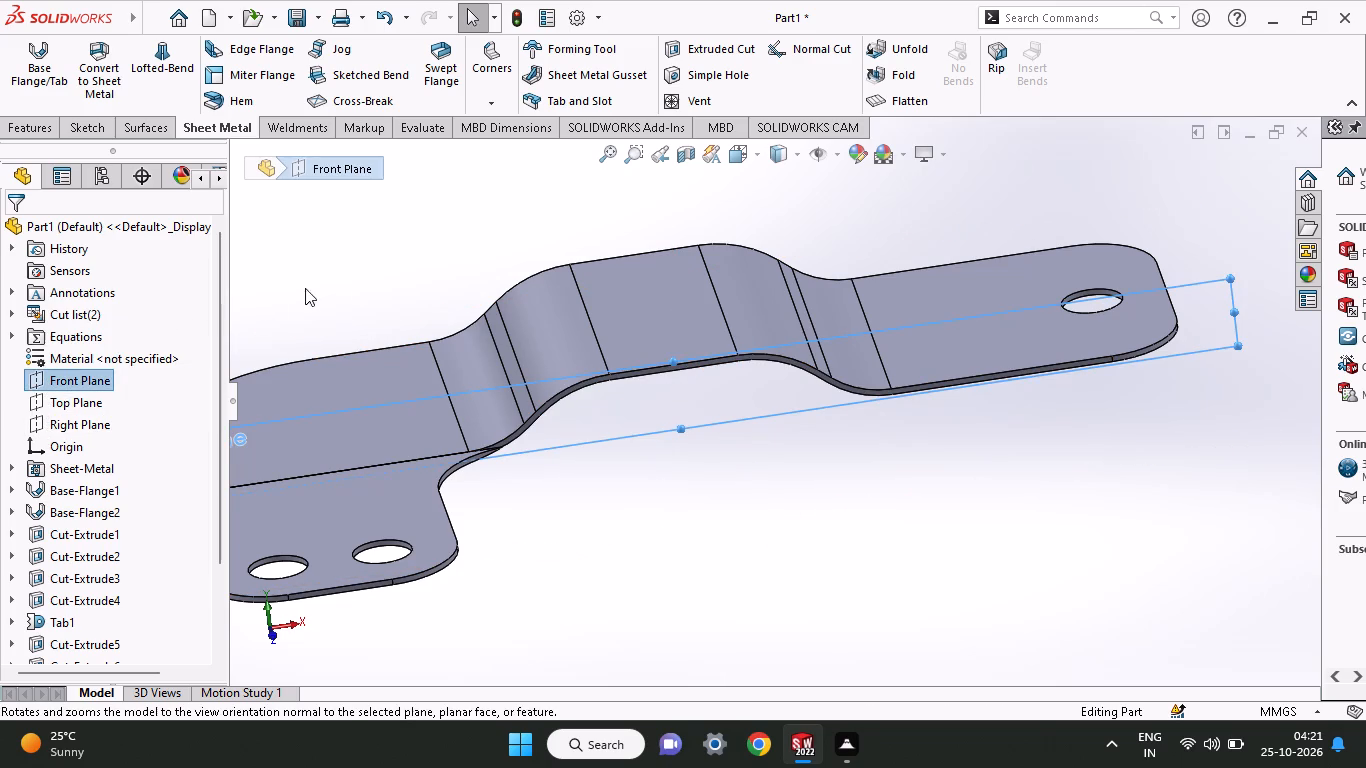
left_click(14, 121)
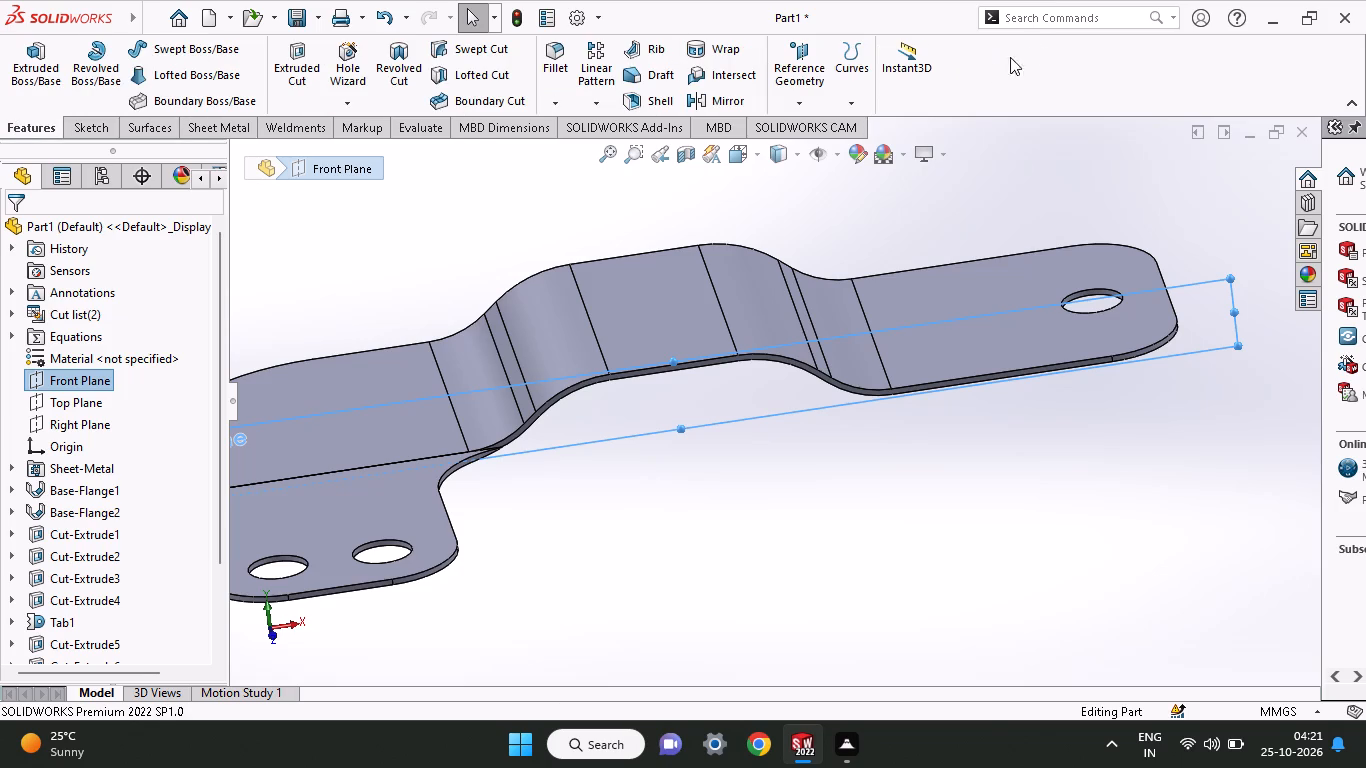
left_click(786, 97)
left_click(799, 138)
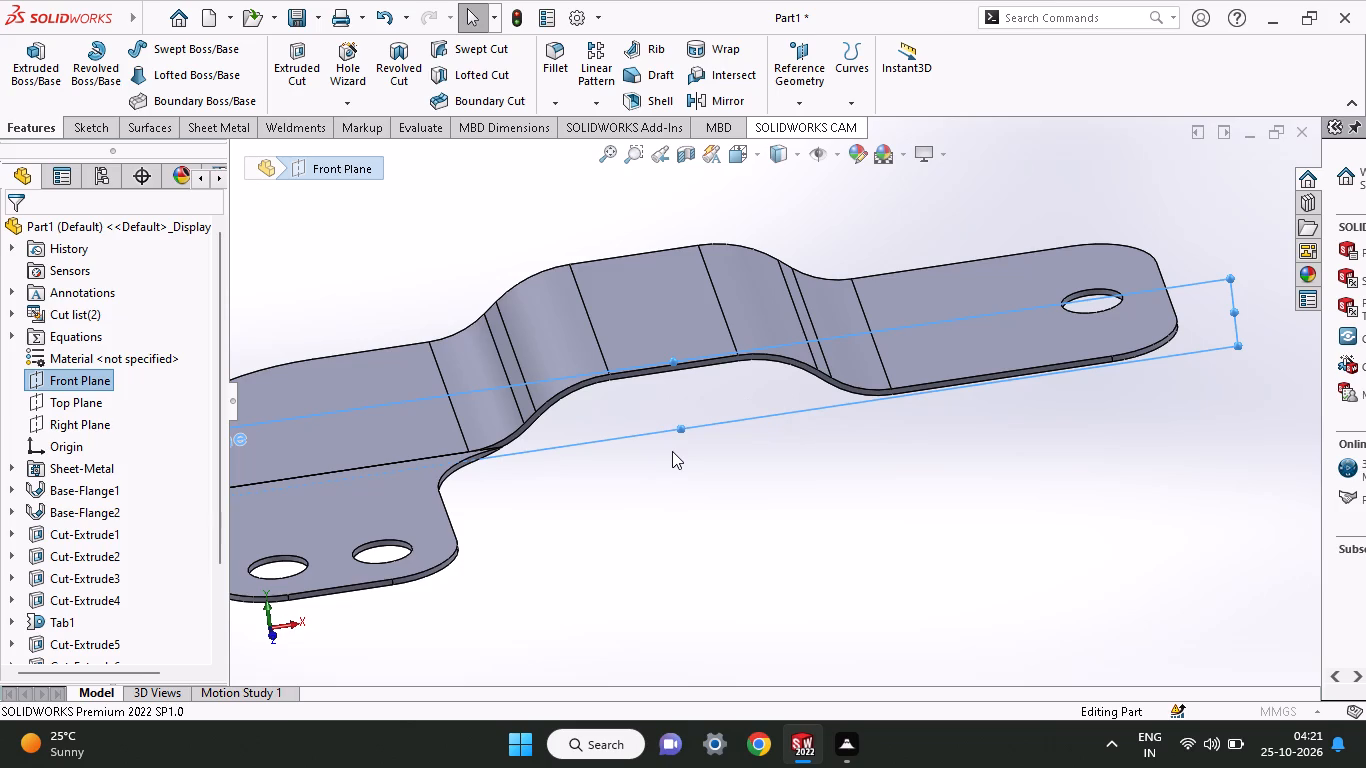
middle_click_drag(672, 451, 625, 506)
middle_click_drag(625, 506, 614, 516)
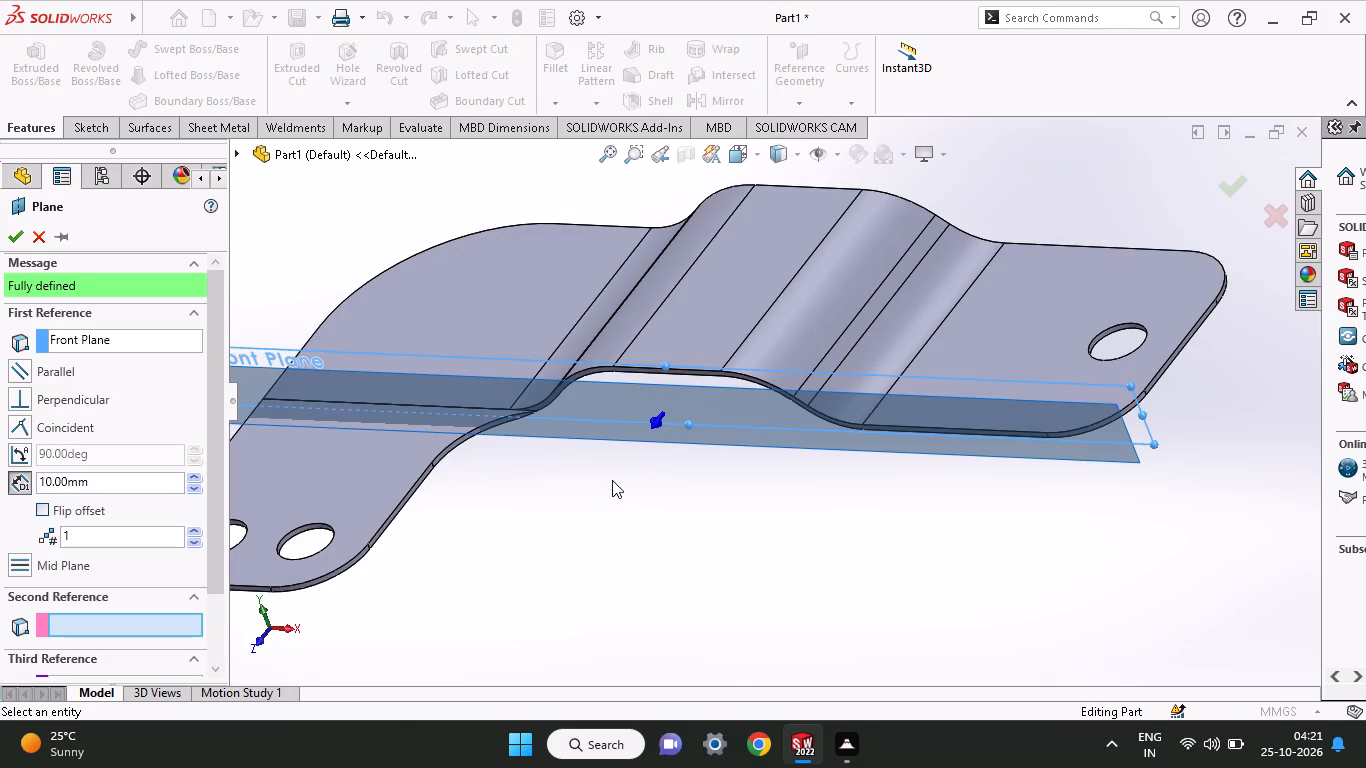
left_click(43, 509)
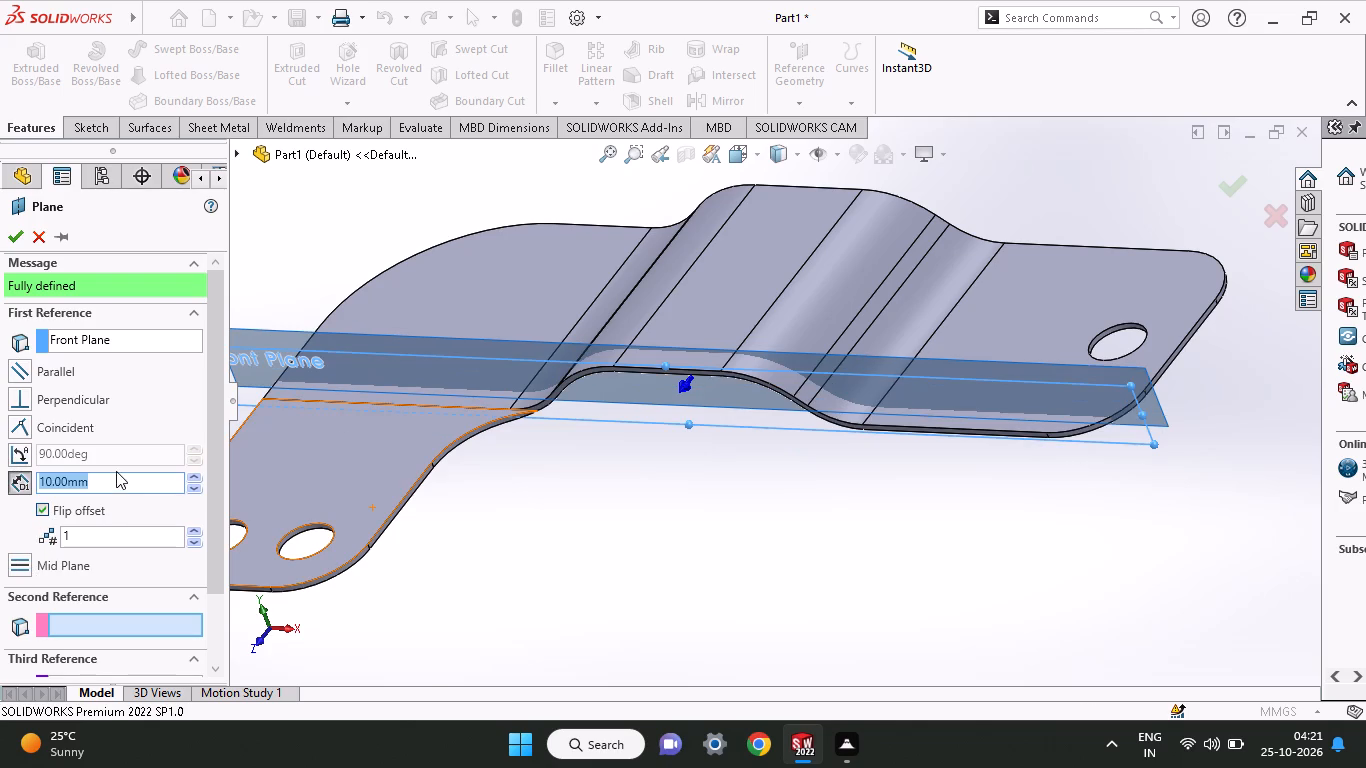
left_click_drag(98, 489, 16, 497)
type("50")
key("Return")
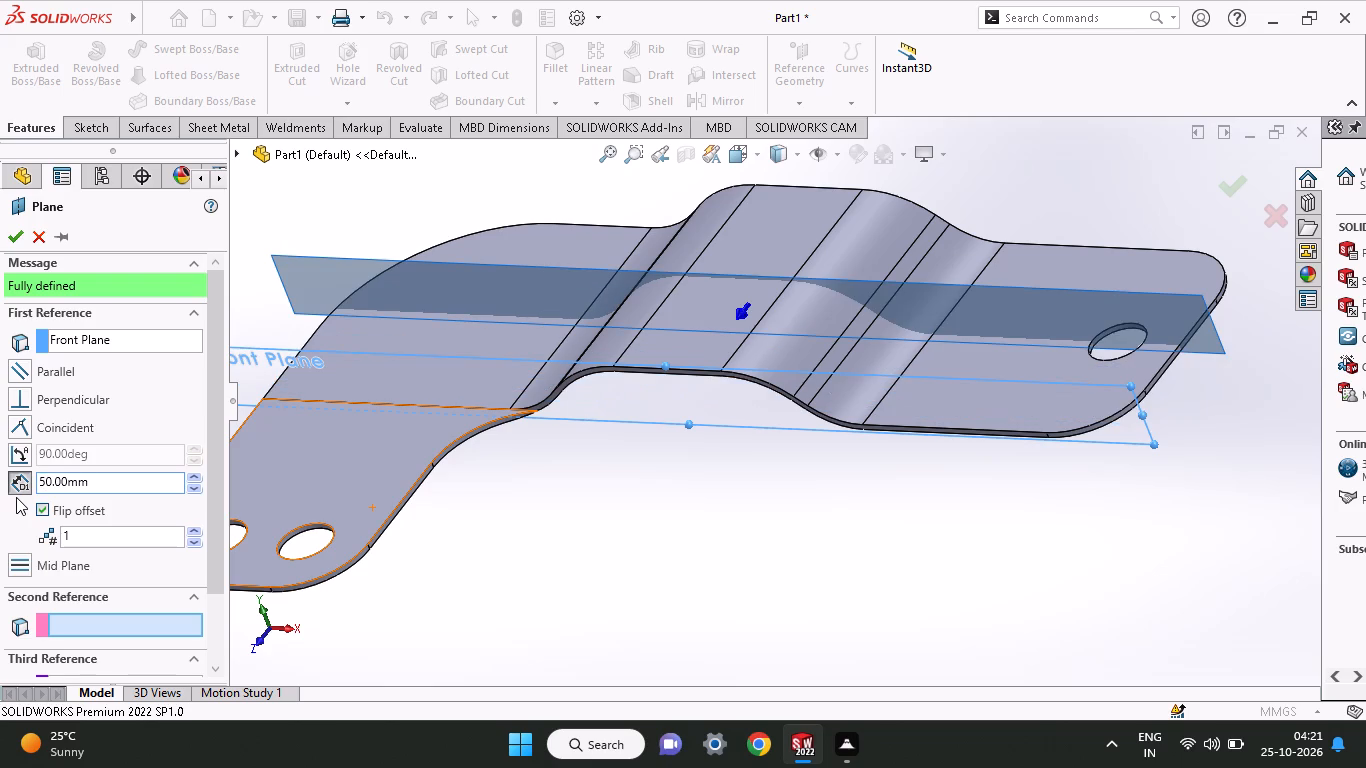
left_click(18, 241)
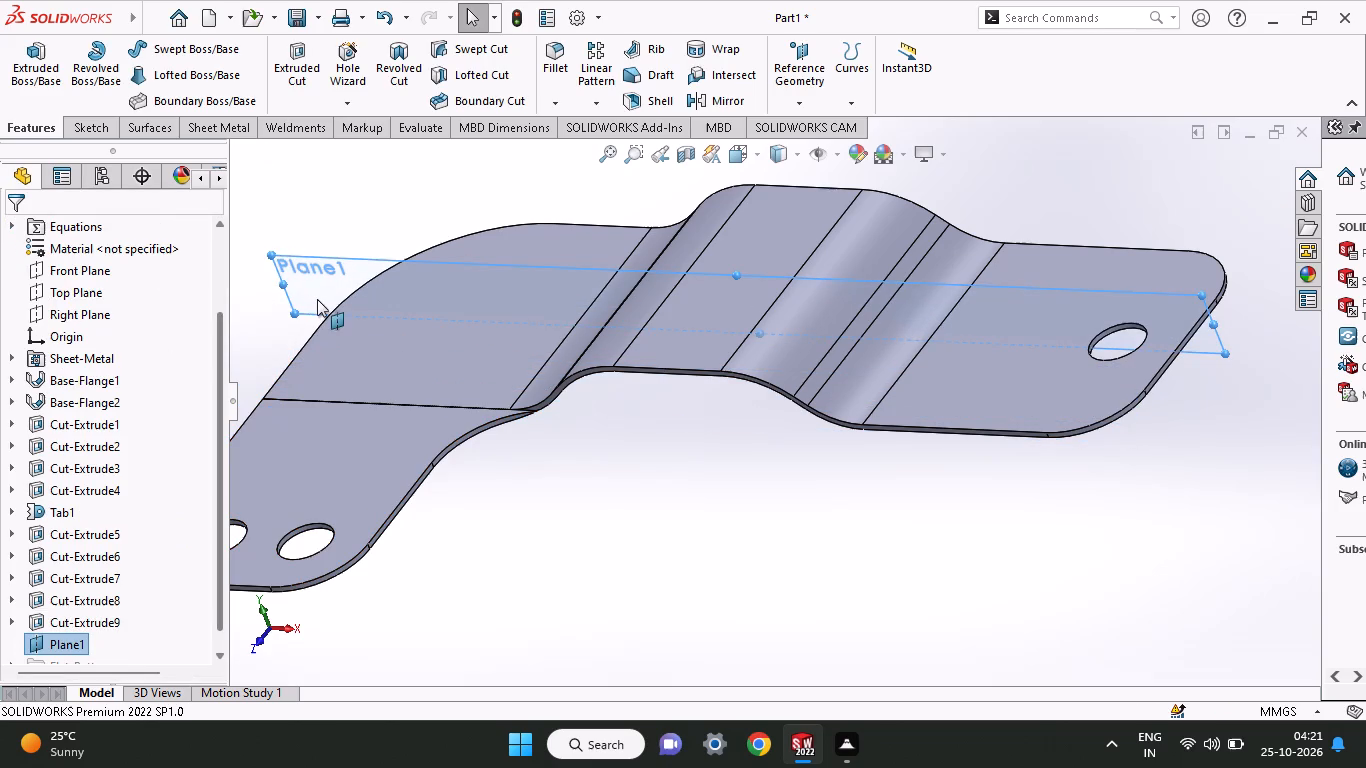
Start a sketch on the offset plane and convert the nine upper edges of the raised side profile into sketch entities.
left_click(317, 299)
left_click(398, 250)
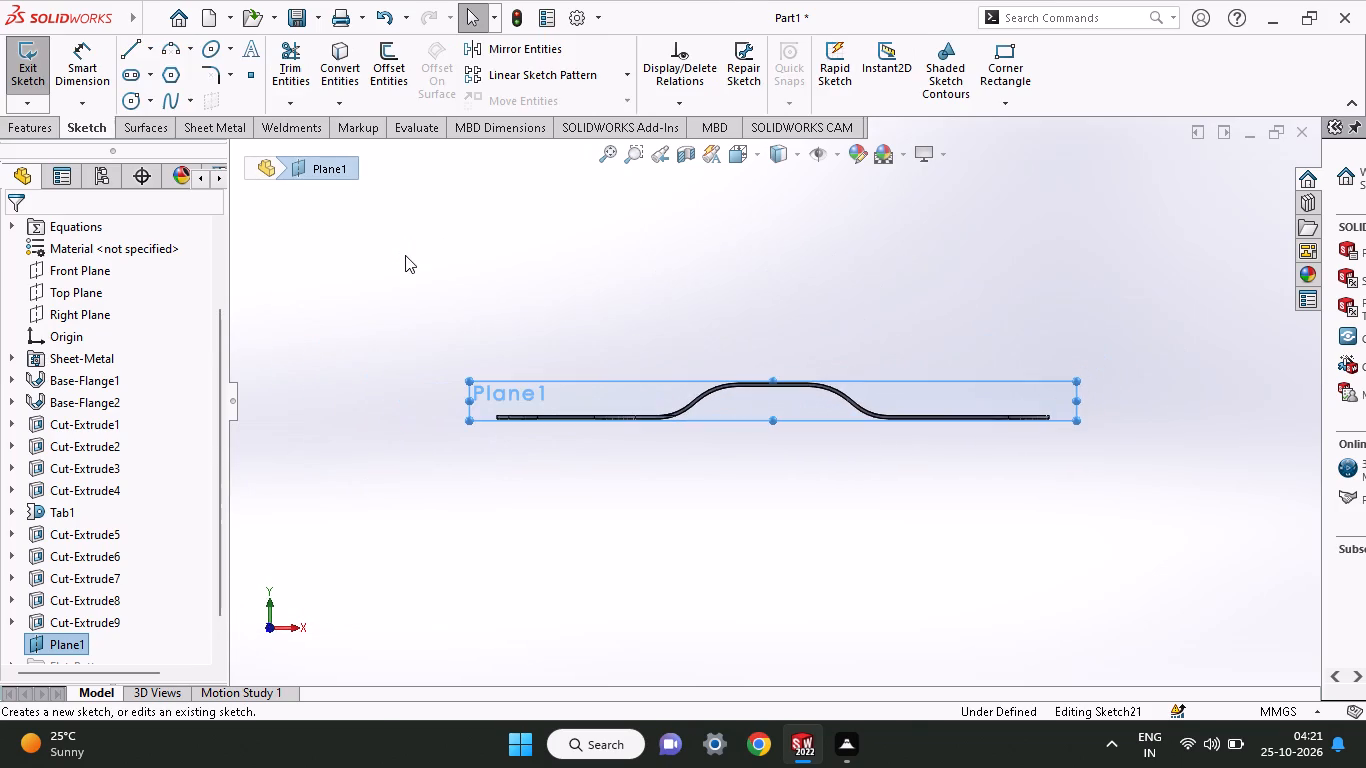
scroll(953, 325, "down", 4, "ctrl")
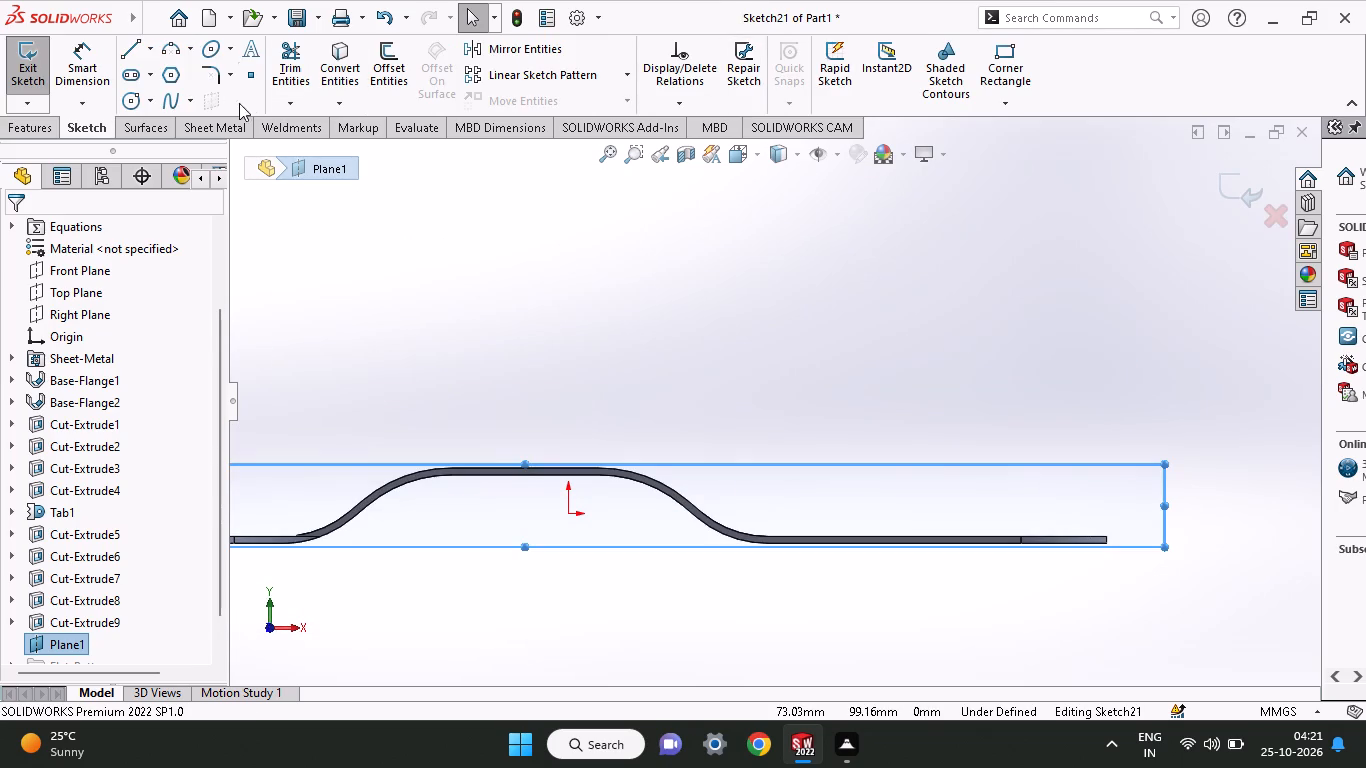
left_click(349, 78)
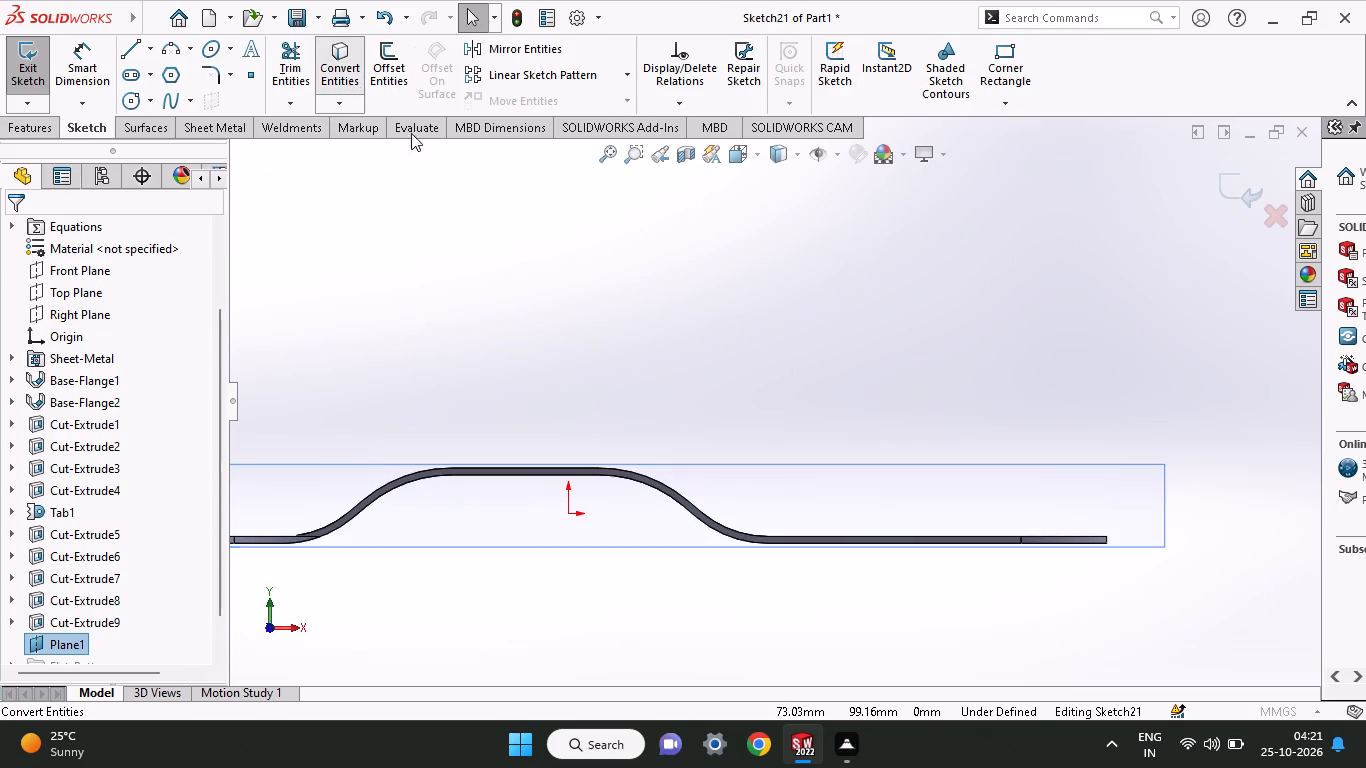
left_click(475, 468)
left_click(435, 467)
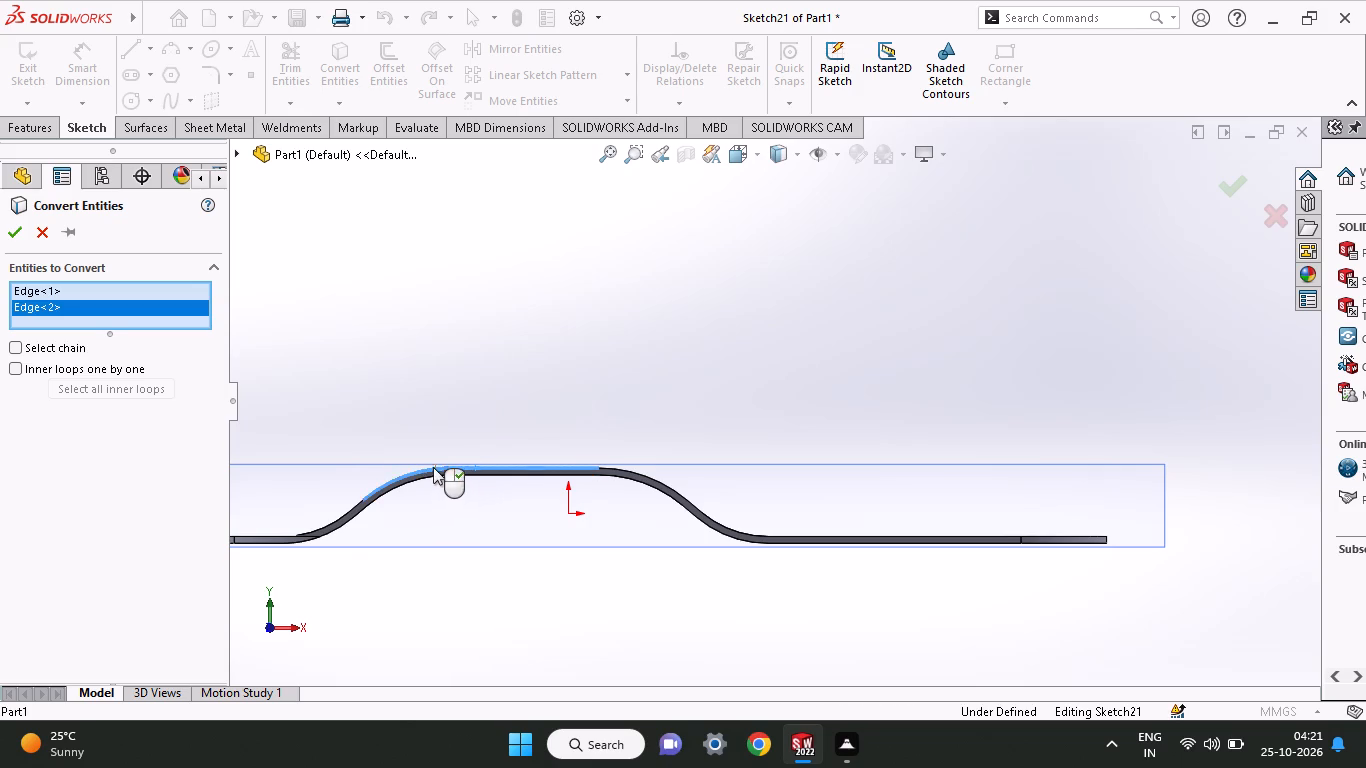
left_click(333, 521)
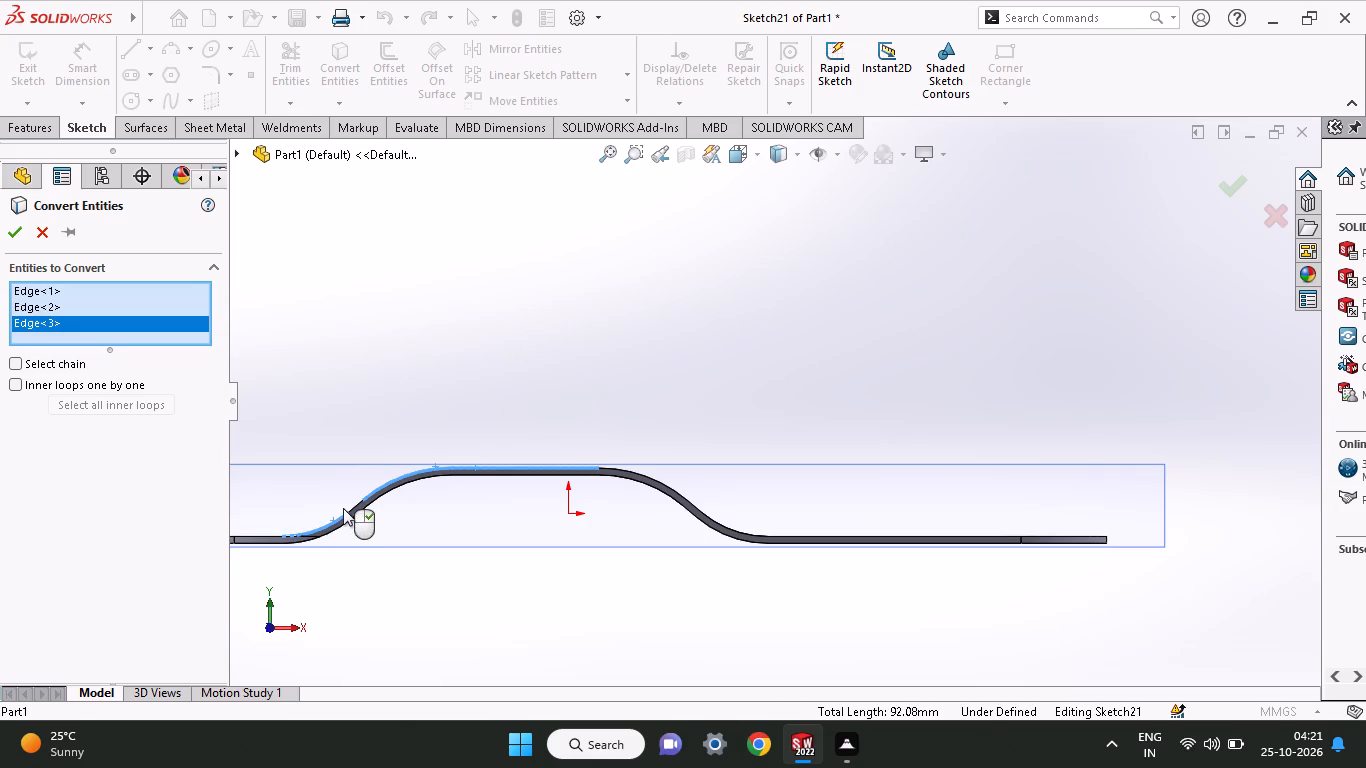
left_click(354, 507)
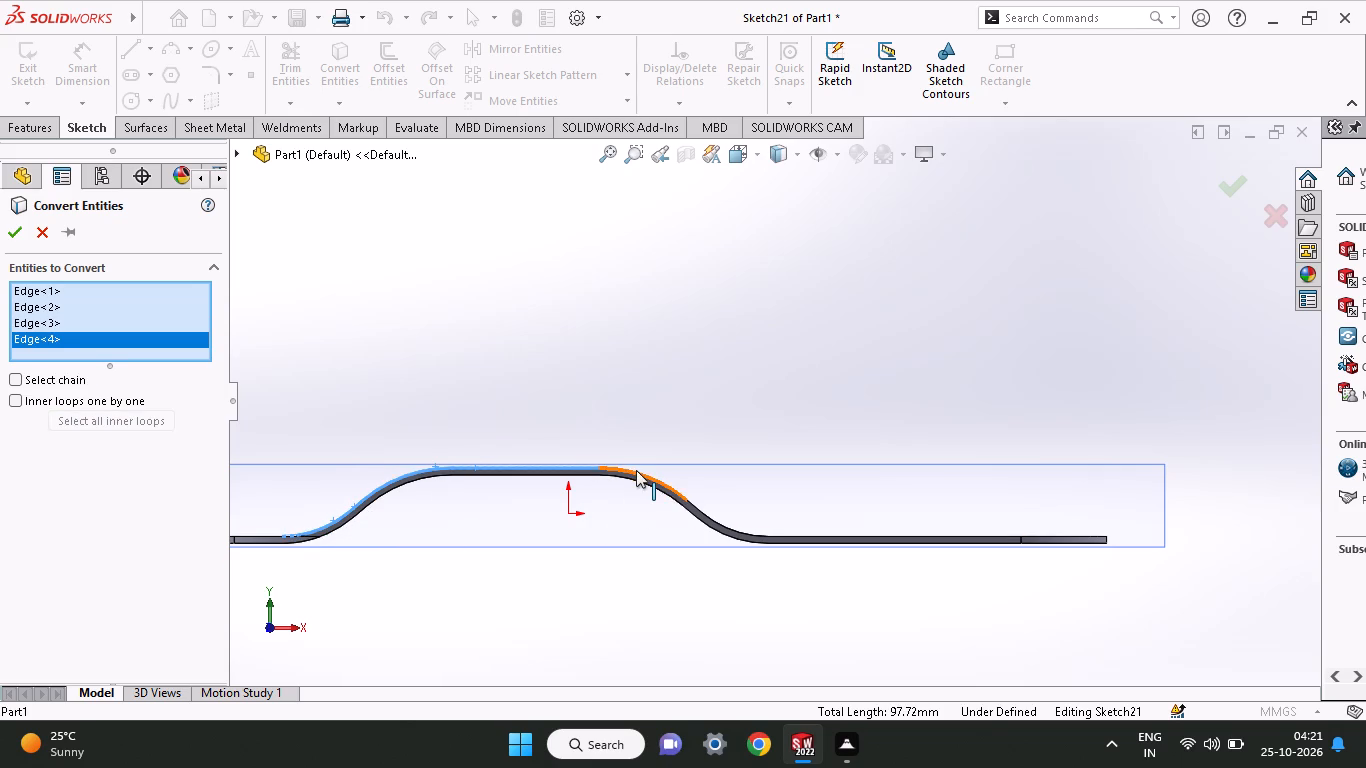
left_click(636, 470)
left_click(698, 507)
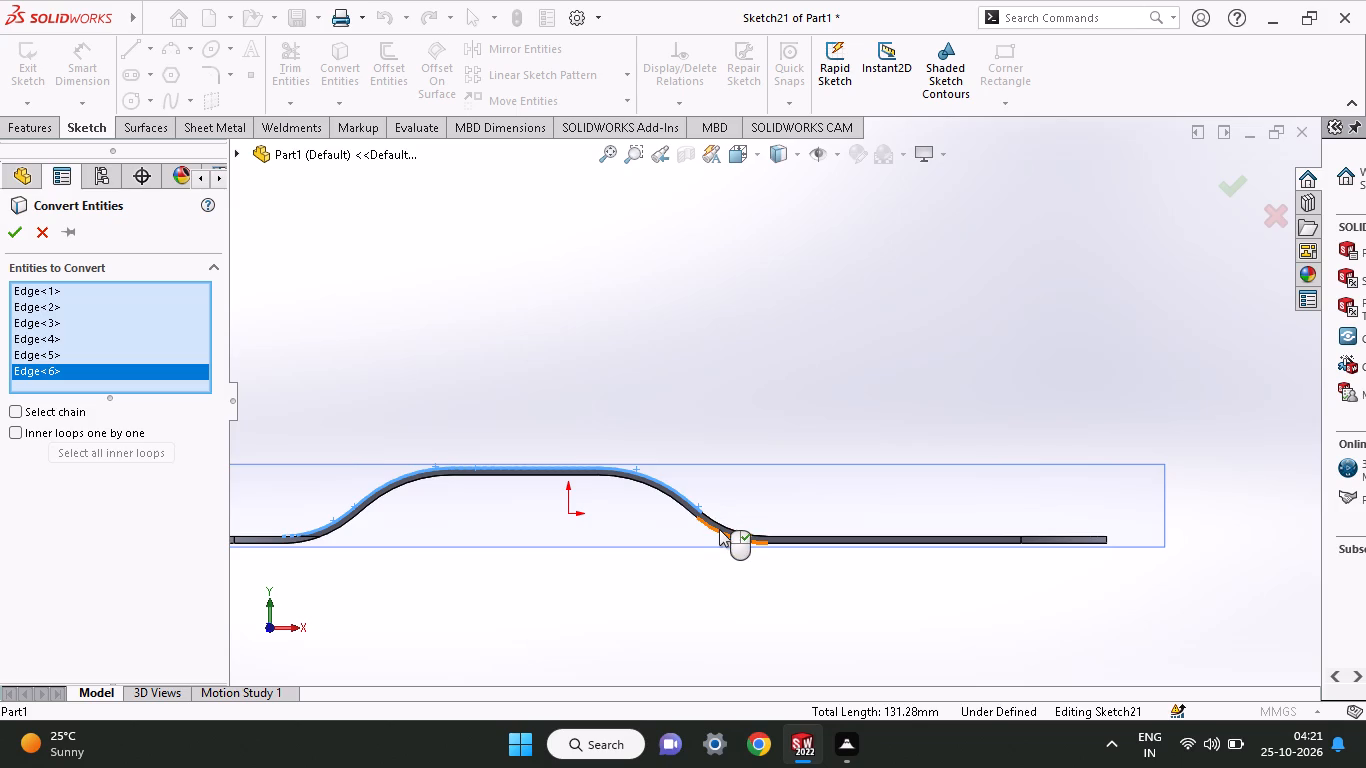
left_click(718, 526)
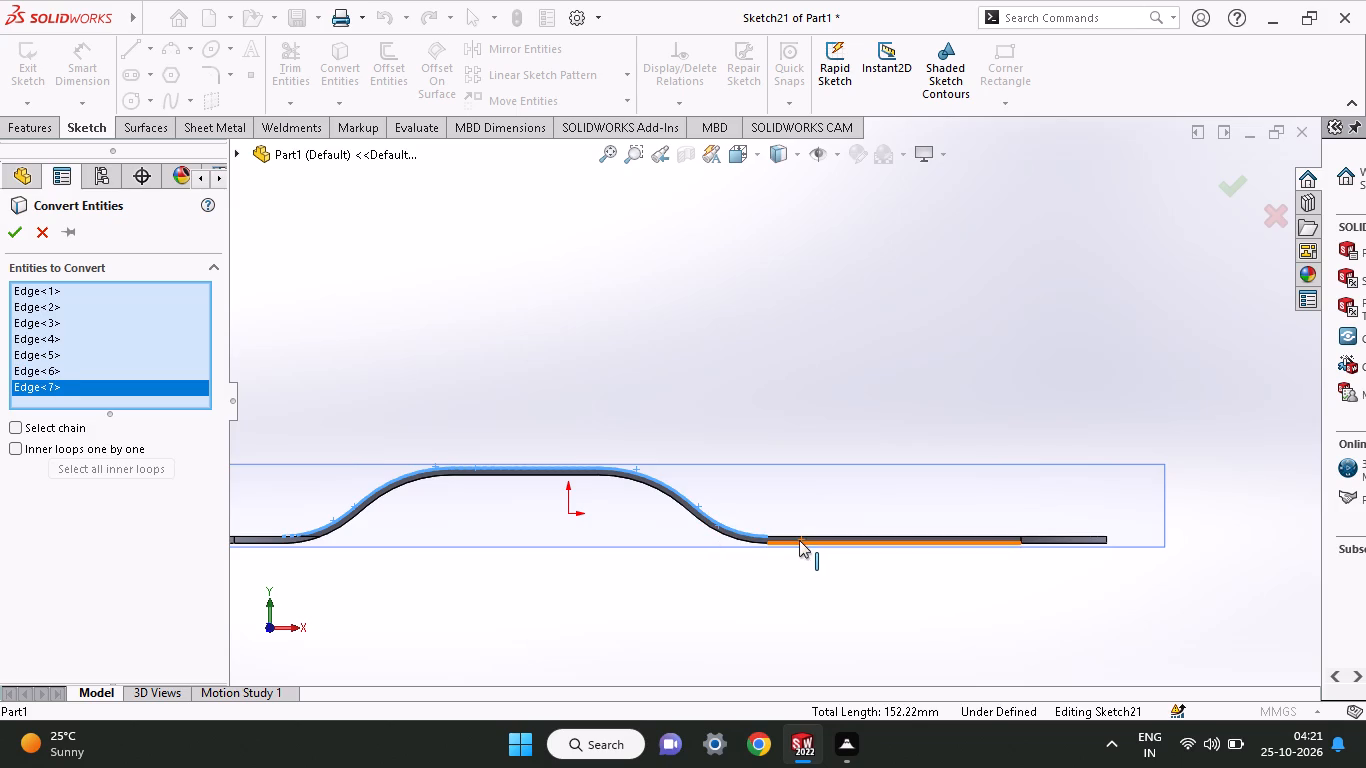
left_click(789, 536)
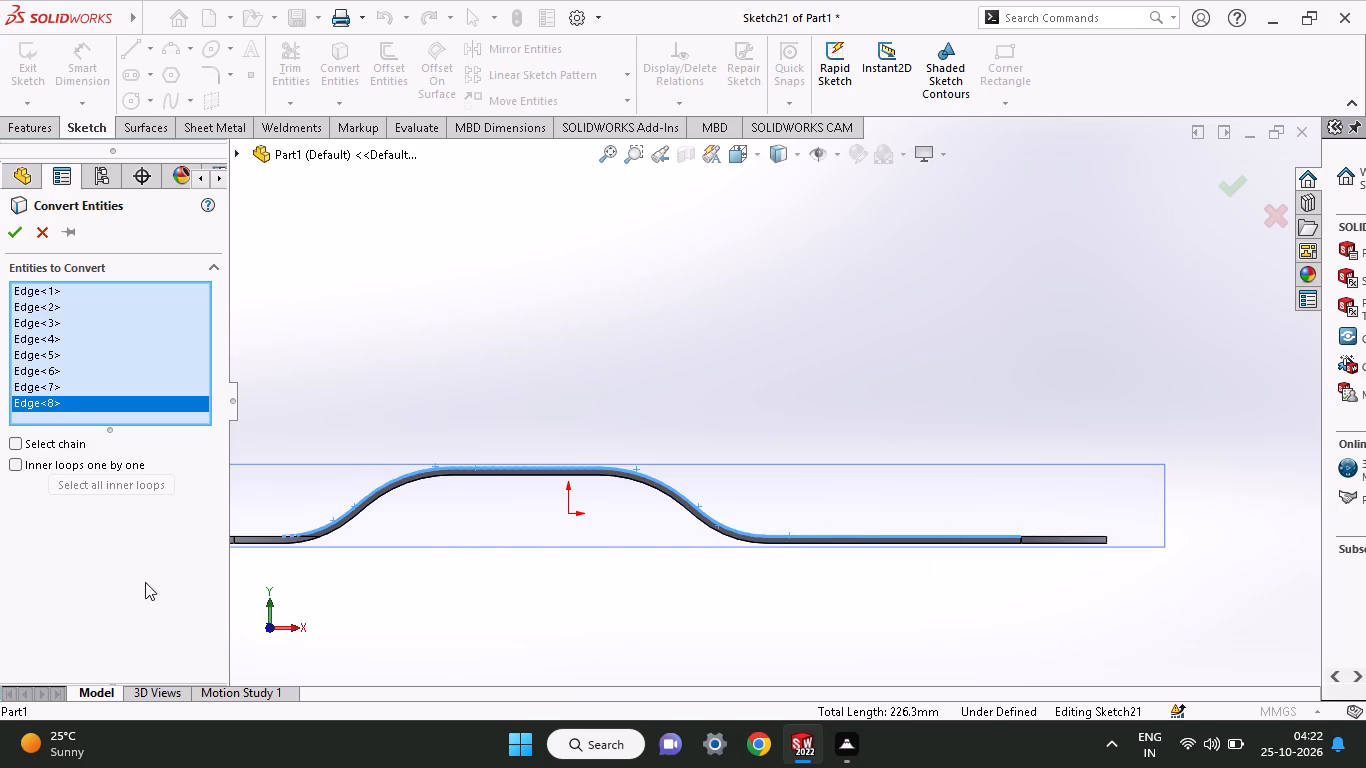
left_click(256, 534)
scroll(324, 585, "up", 2, "ctrl")
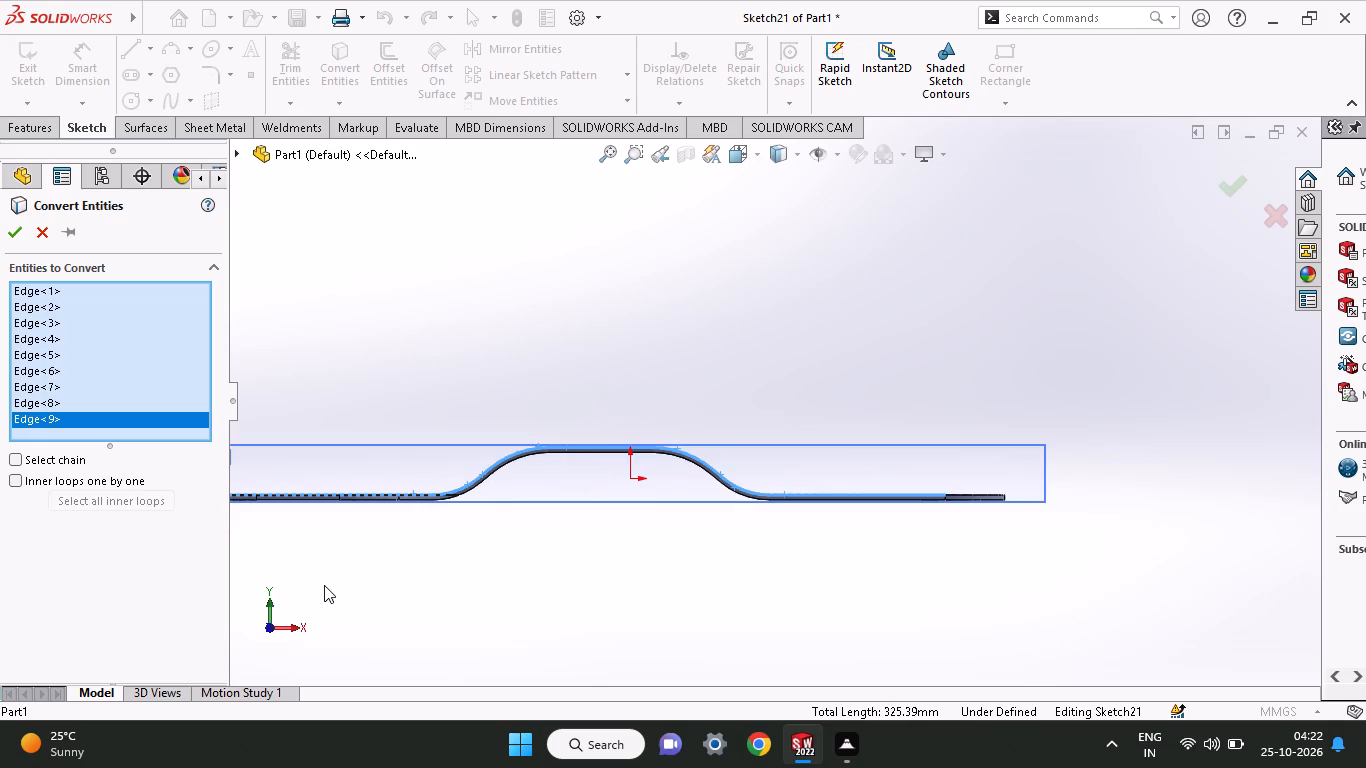
scroll(604, 445, "down", 4, "ctrl")
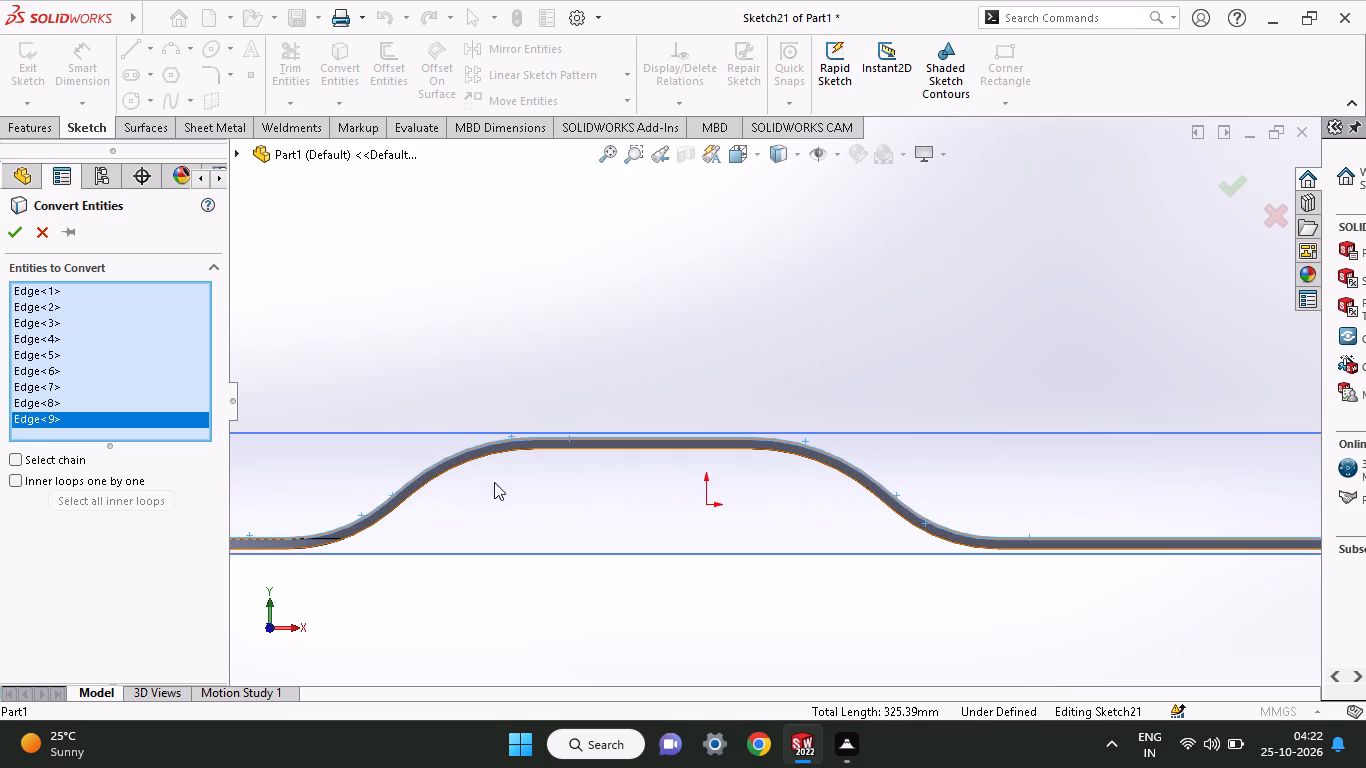
left_click(13, 231)
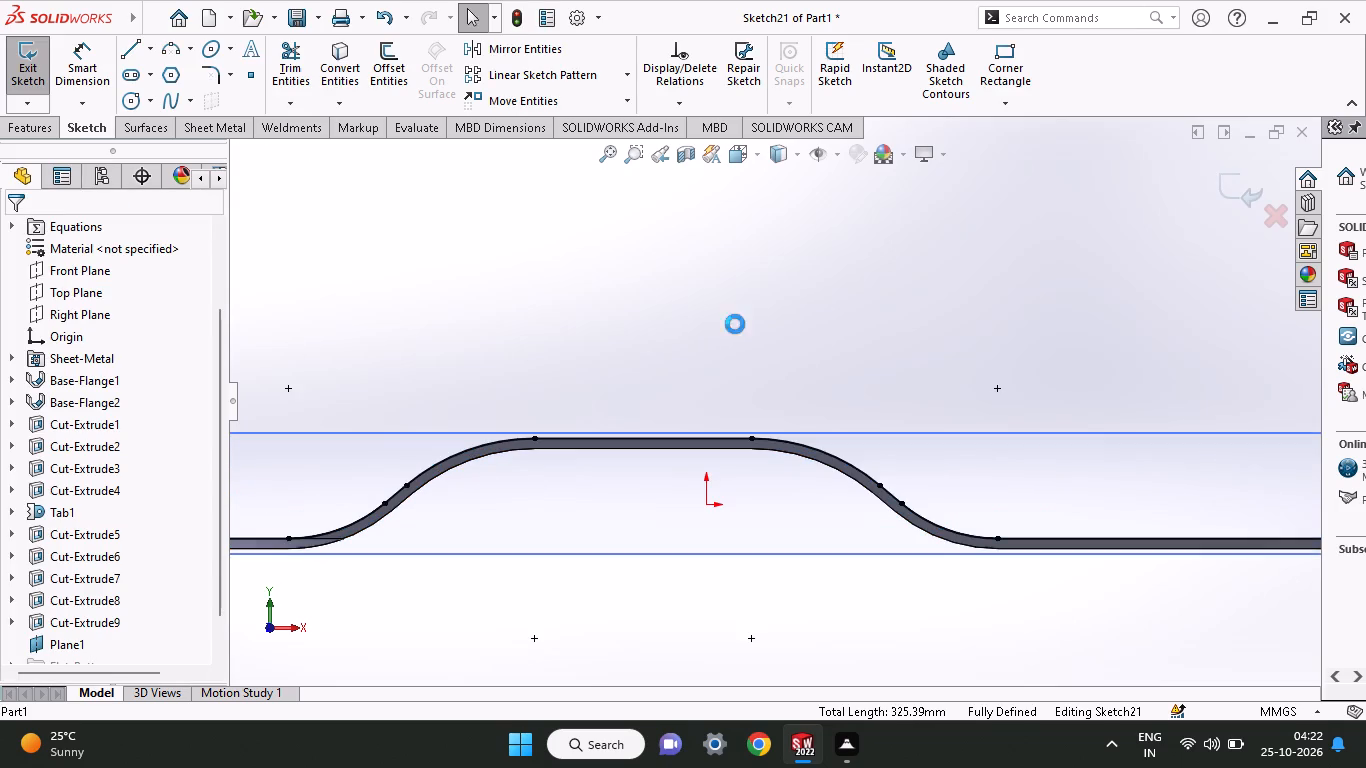
Add a driven dimension between the endpoints of the converted line on the tab-side flat, and try to edit its value.
middle_click_drag(740, 322, 733, 390)
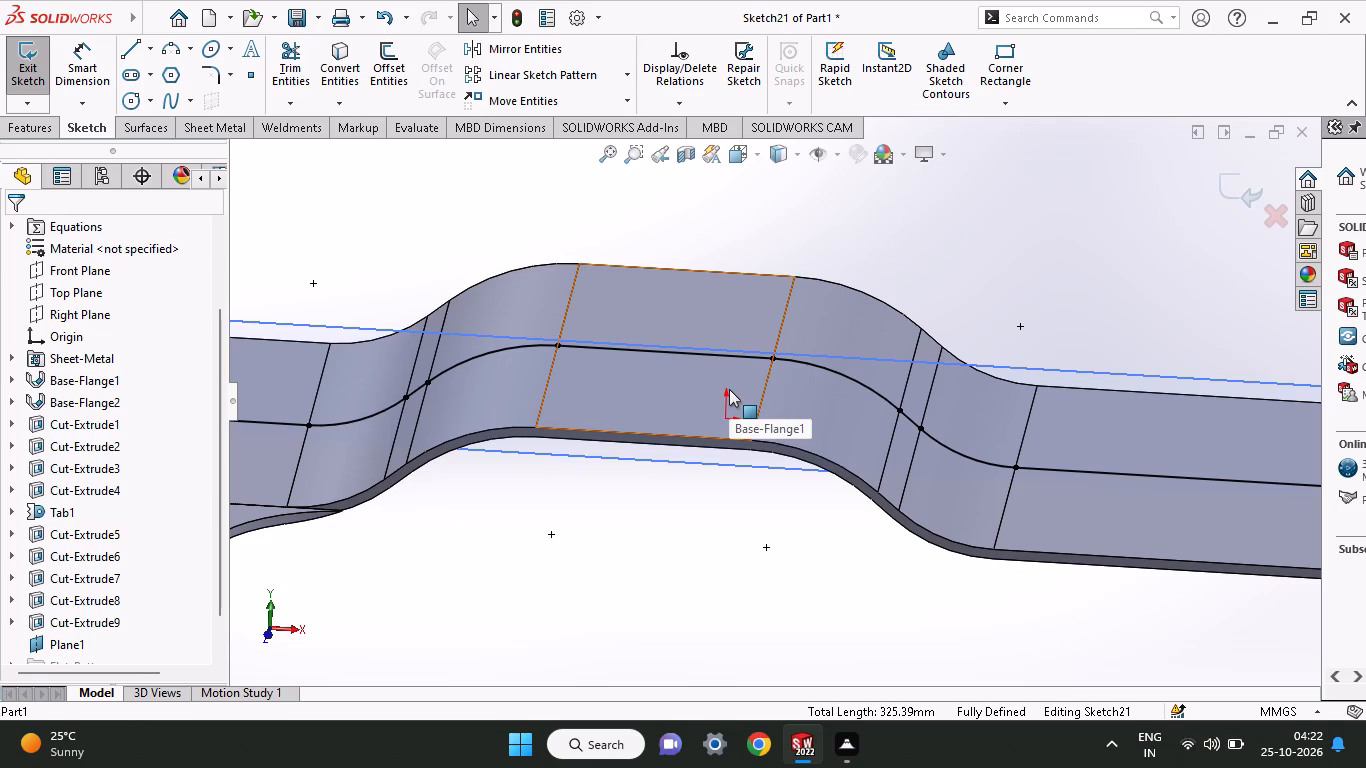
scroll(729, 389, "up", 3, "ctrl")
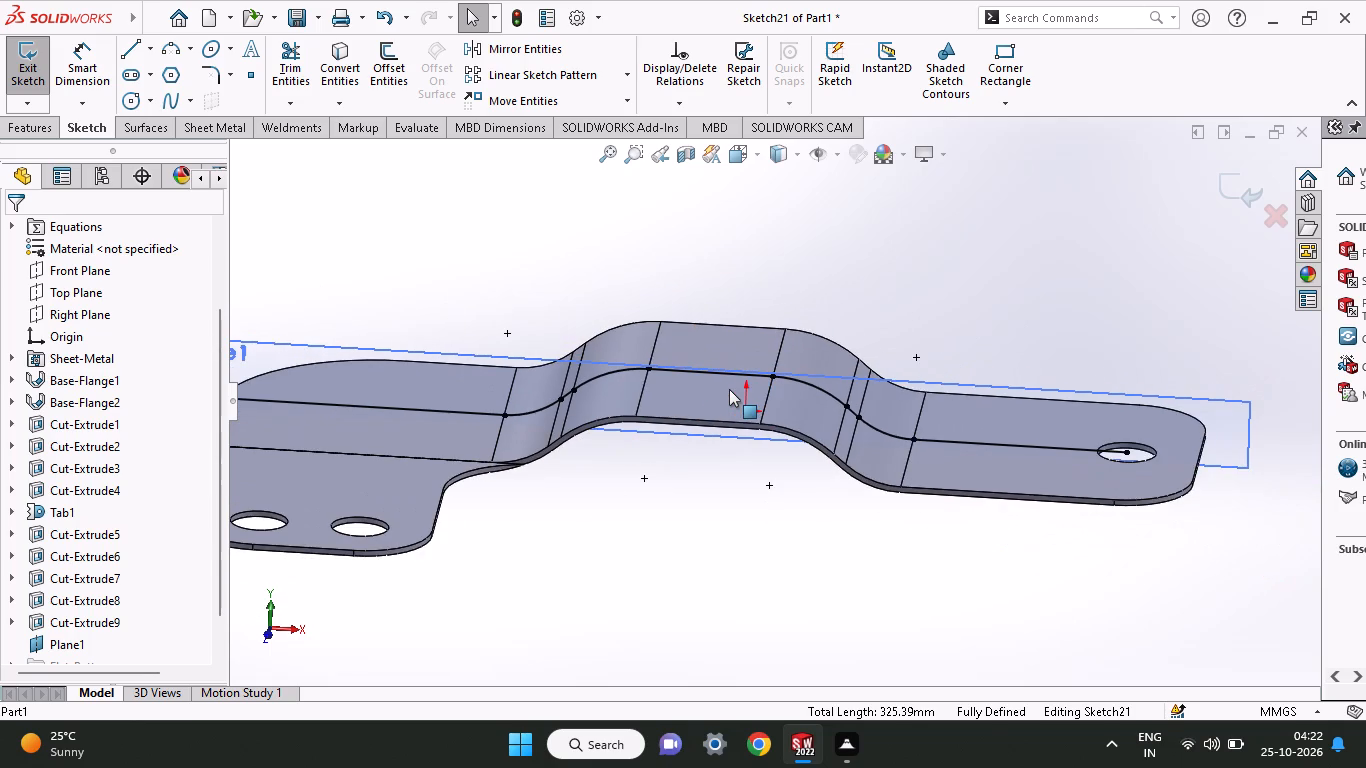
scroll(729, 389, "up", 2, "ctrl")
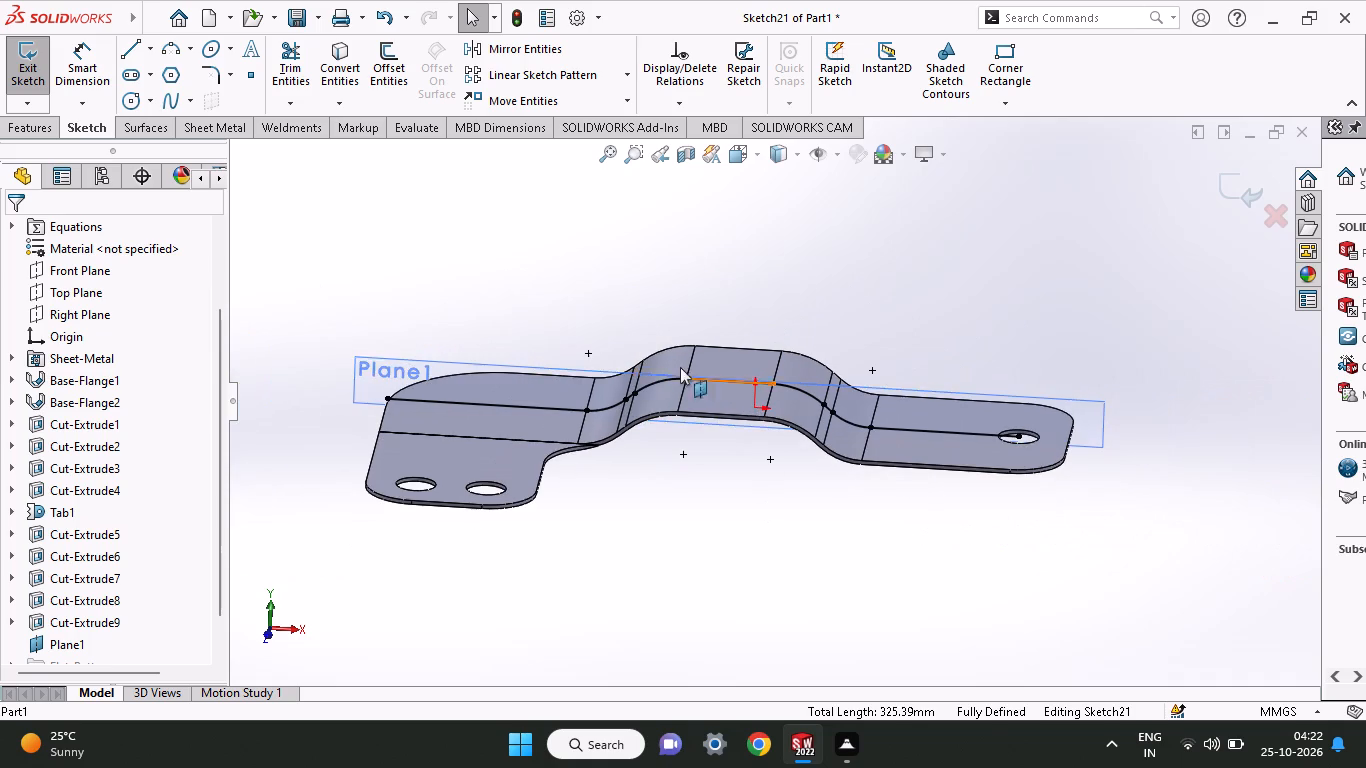
scroll(645, 362, "down", 3, "ctrl")
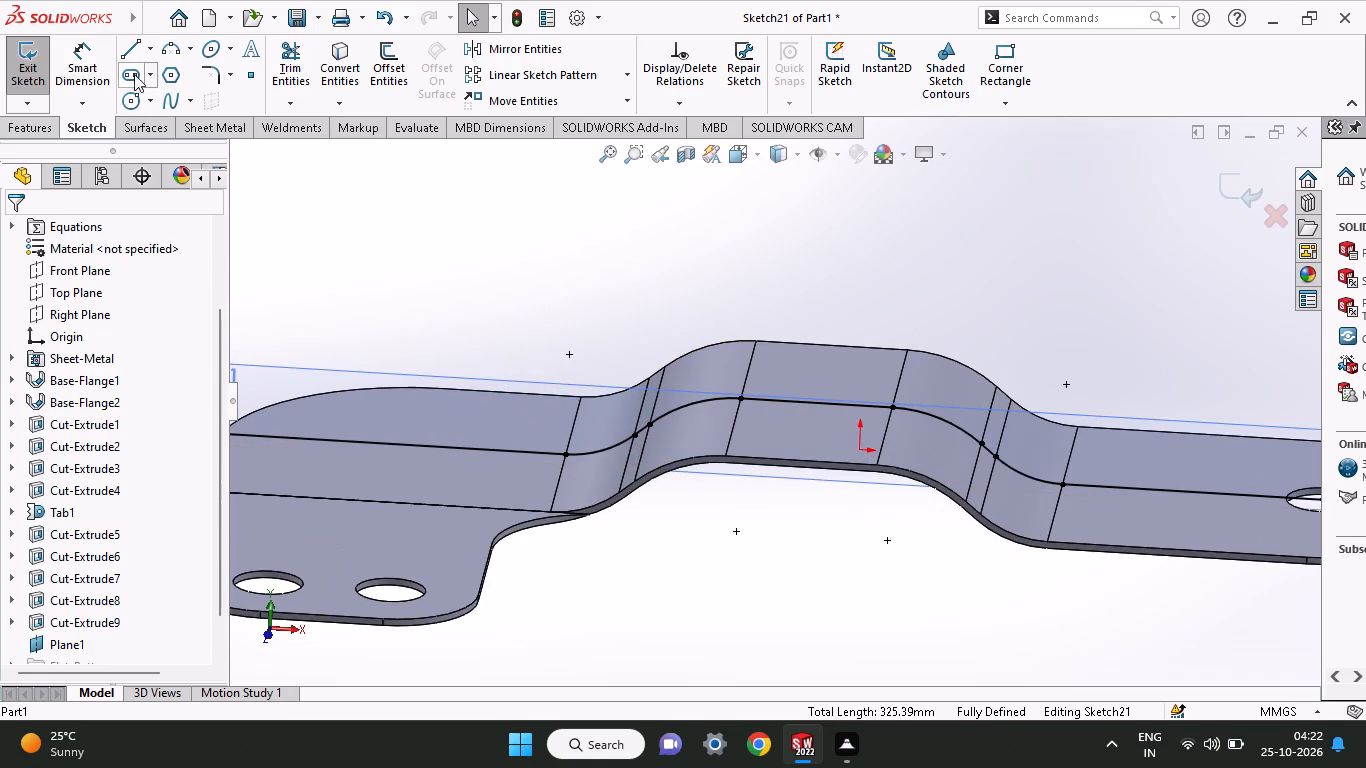
left_click(98, 71)
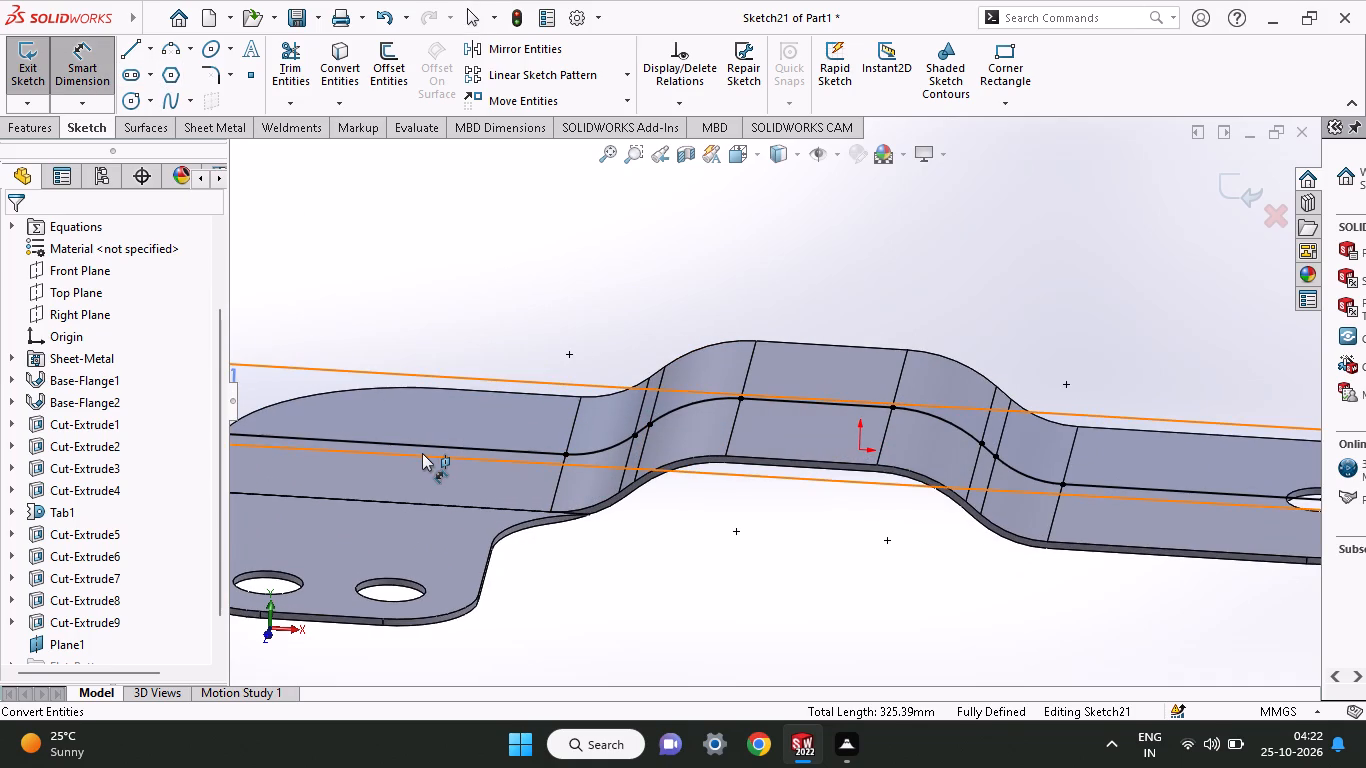
scroll(422, 453, "up", 1, "ctrl")
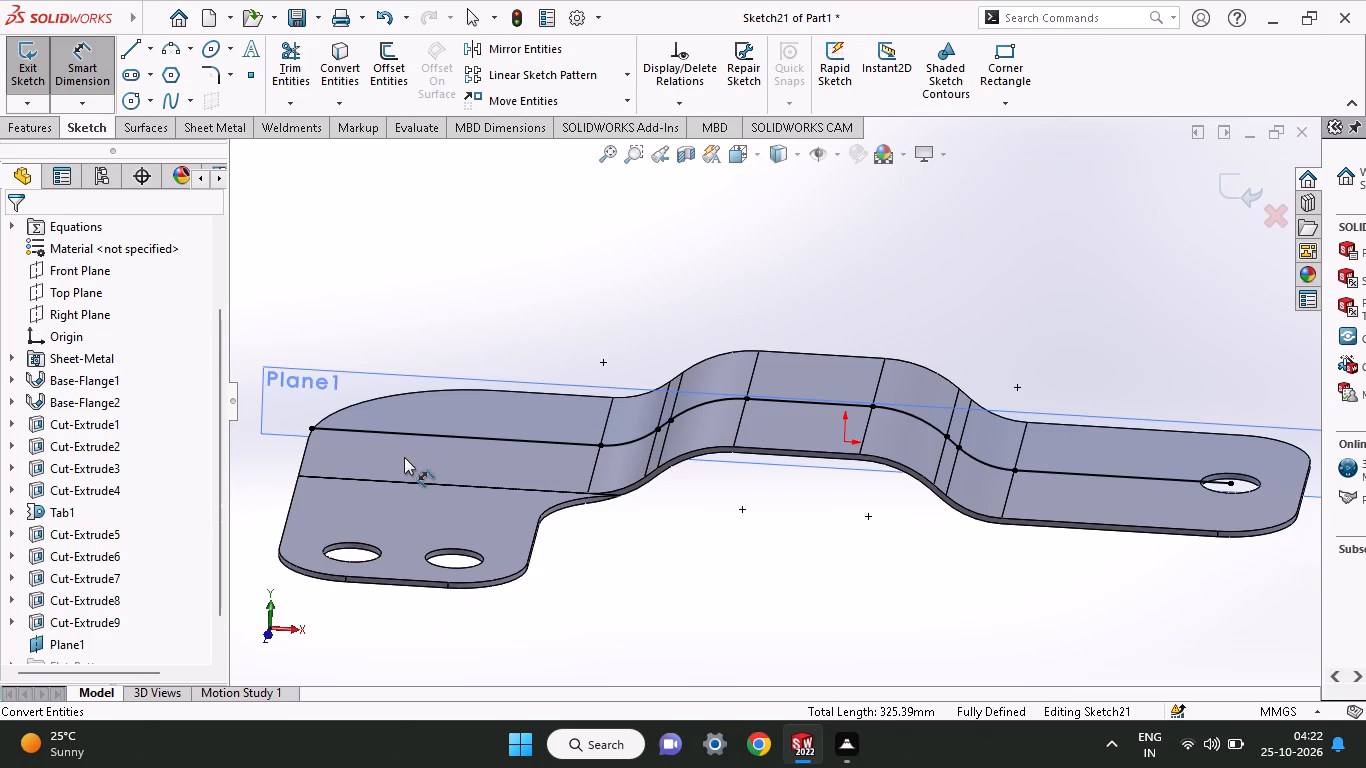
left_click(316, 426)
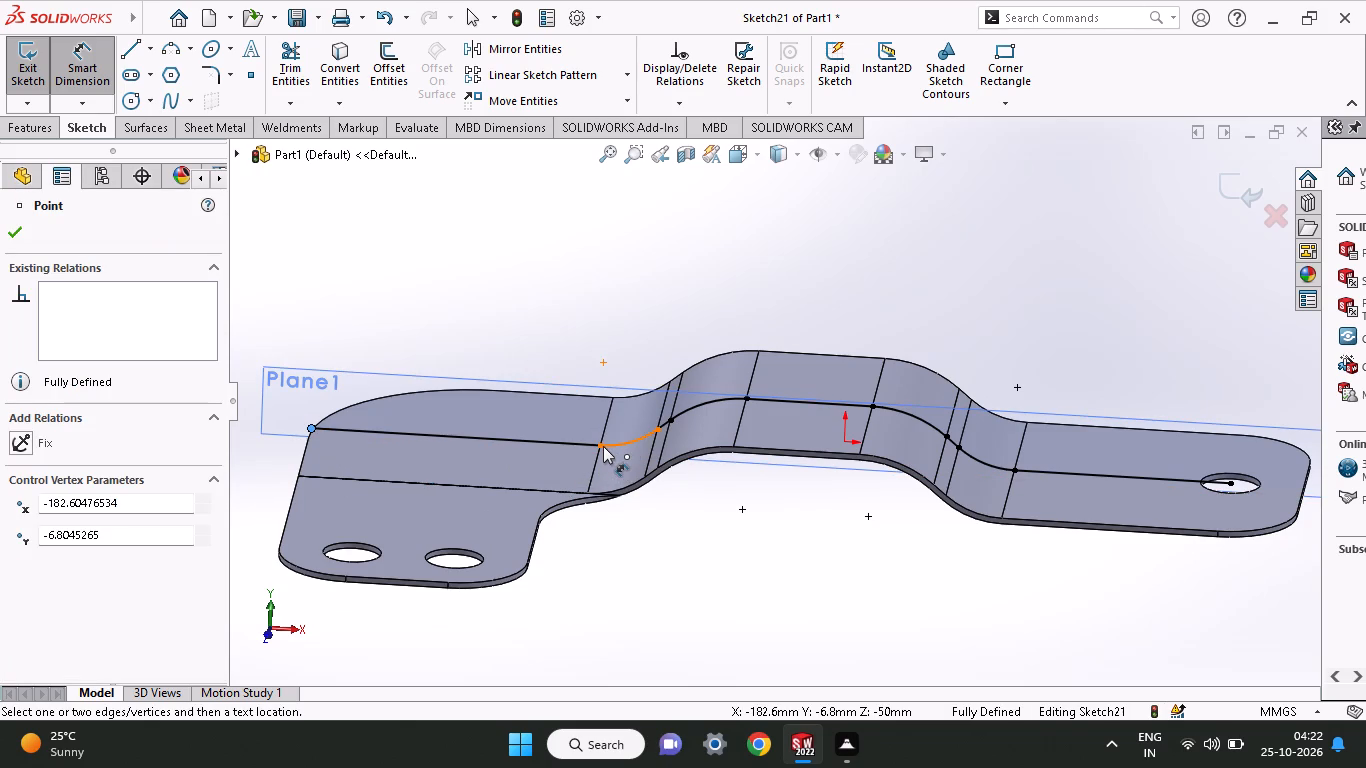
left_click(603, 446)
left_click(575, 552)
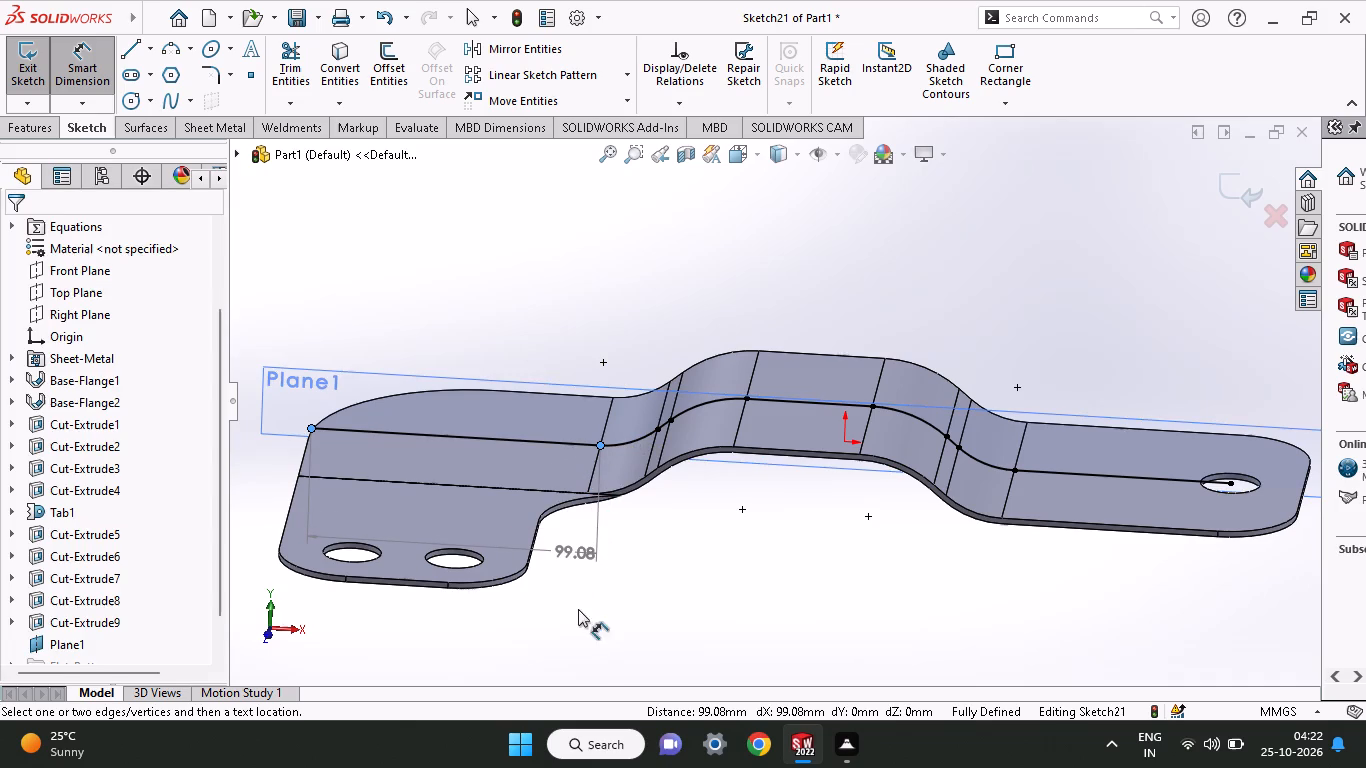
left_click(821, 370)
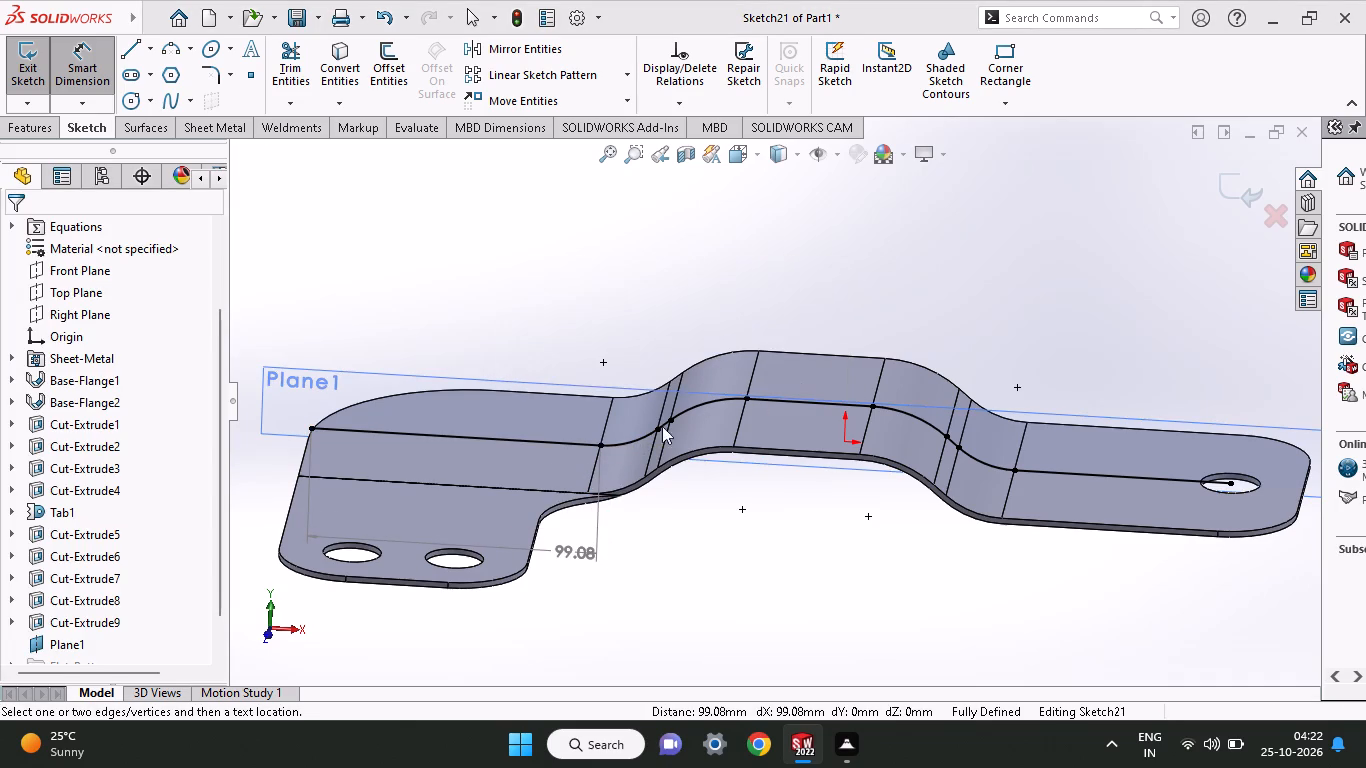
double_click(558, 551)
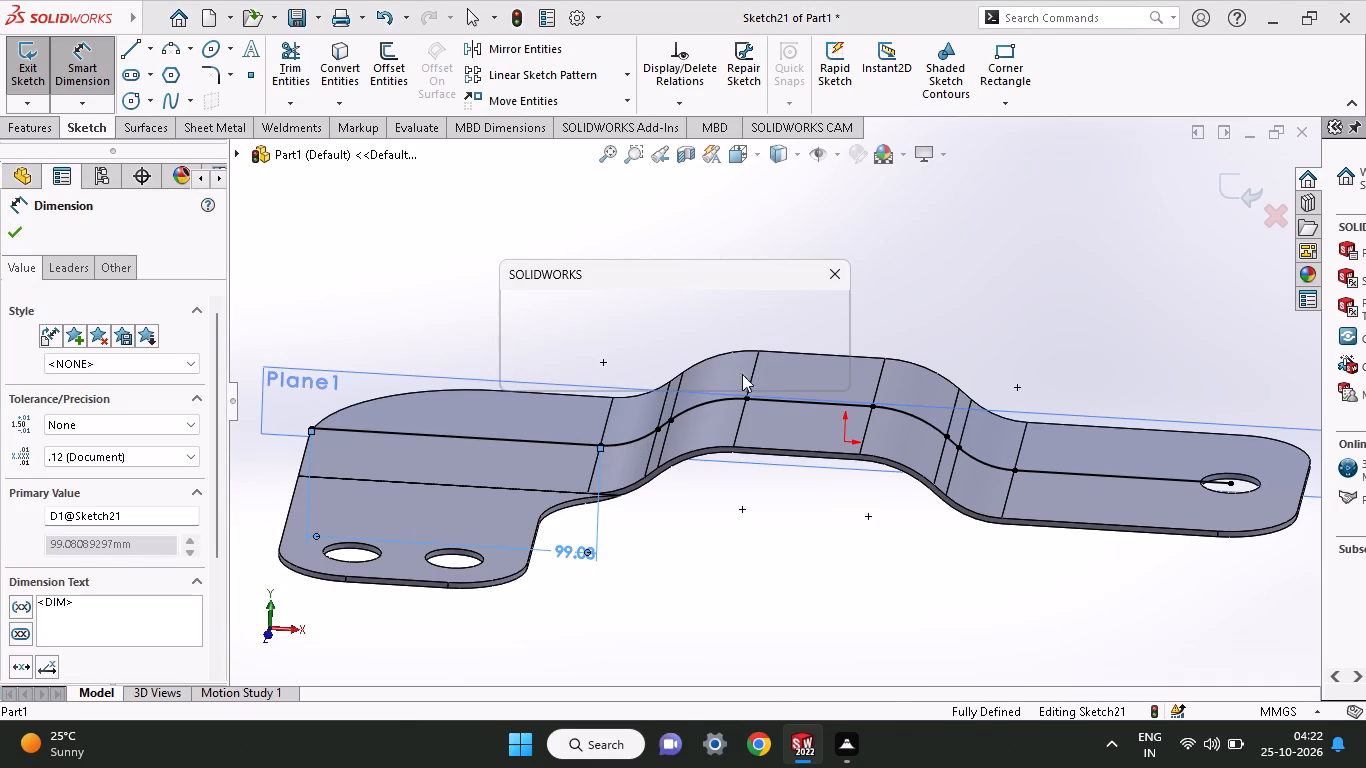
left_click(803, 364)
left_click(7, 221)
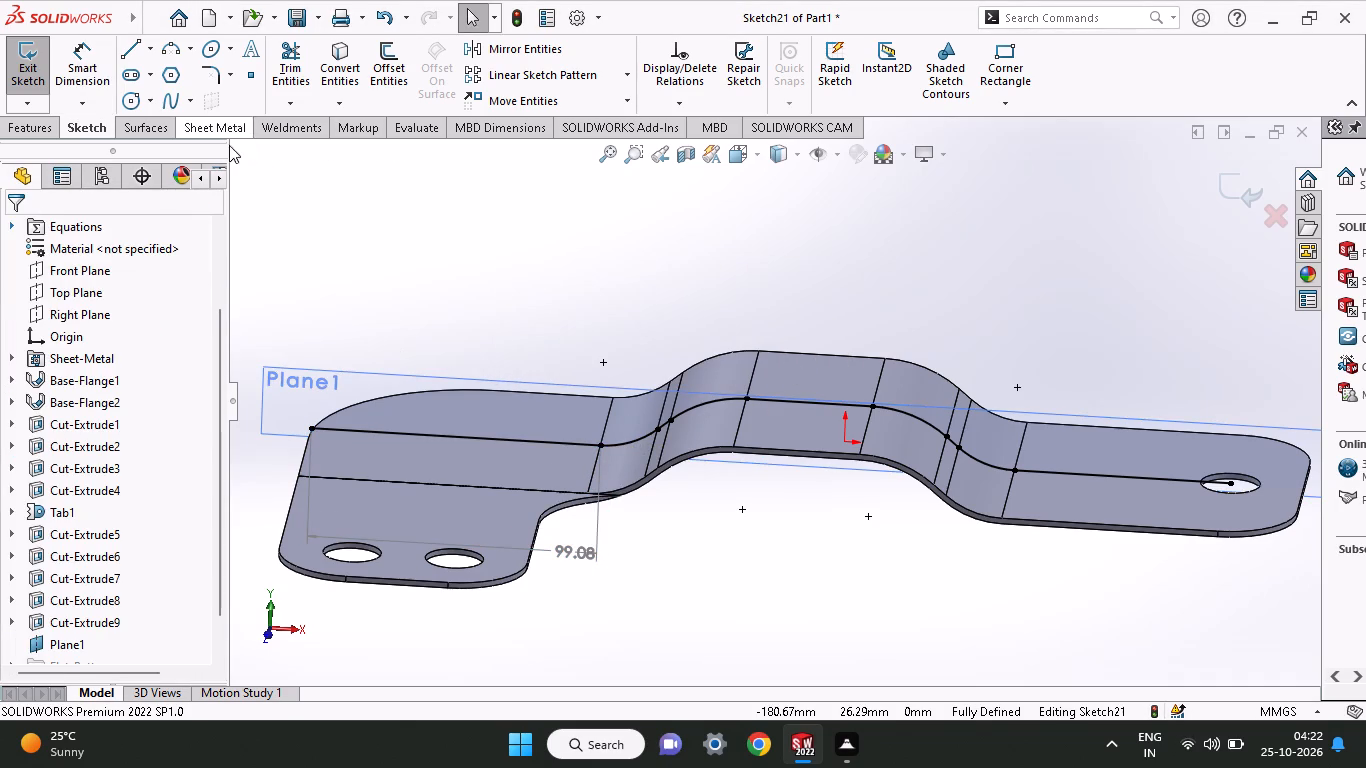
Trim away the converted straight line on the tab-side flat.
left_click(280, 50)
left_click_drag(389, 412, 389, 421)
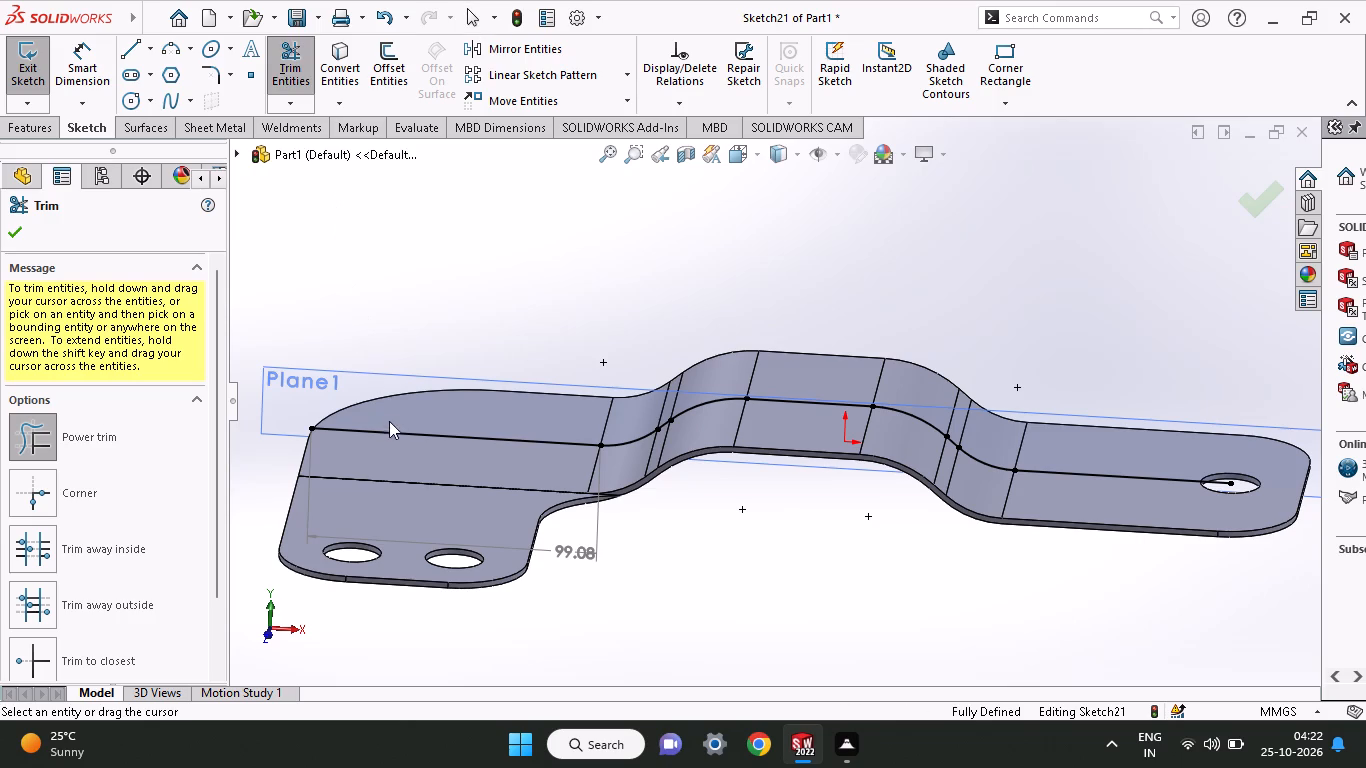
left_click_drag(389, 421, 384, 450)
Sketch a horizontal line about 65 mm long from the open bend endpoint along the tab-side flat.
left_click(142, 56)
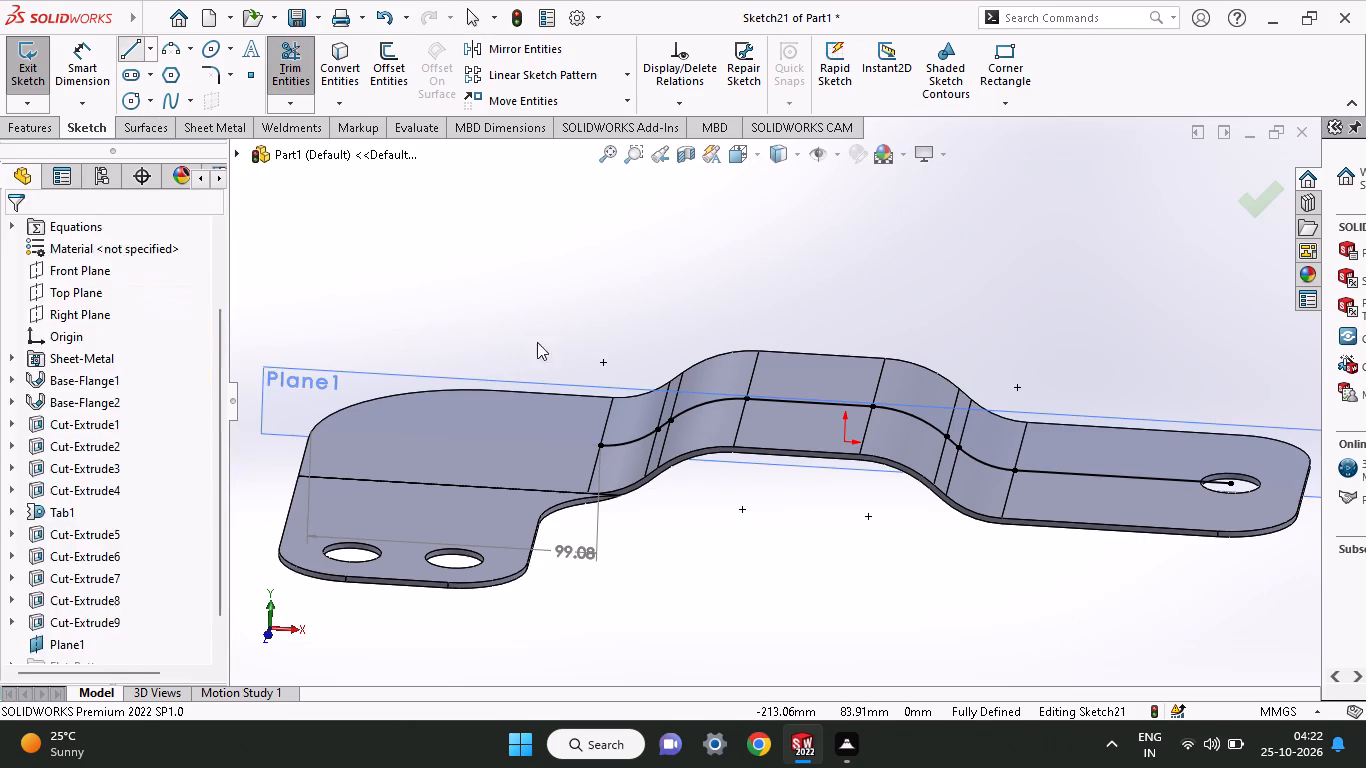
left_click(595, 449)
left_click(411, 432)
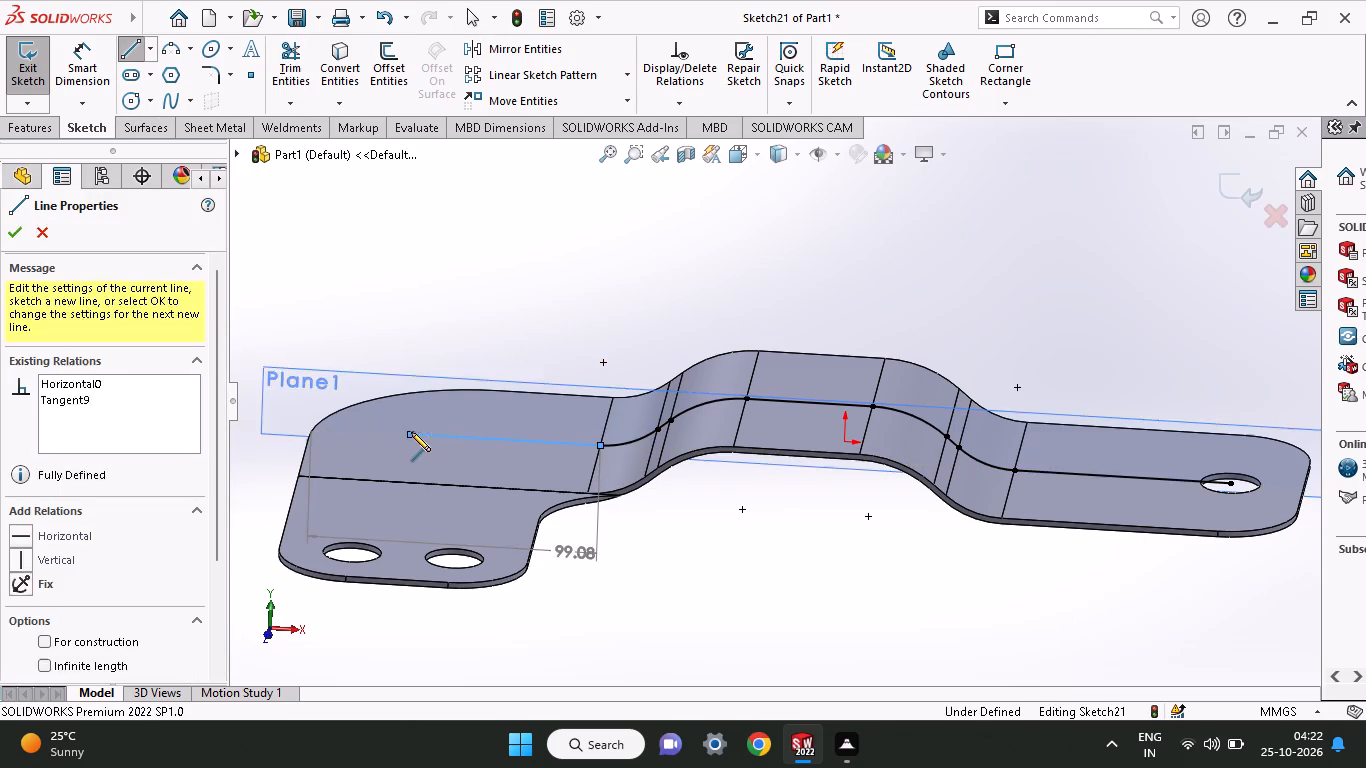
right_click(479, 316)
left_click(500, 340)
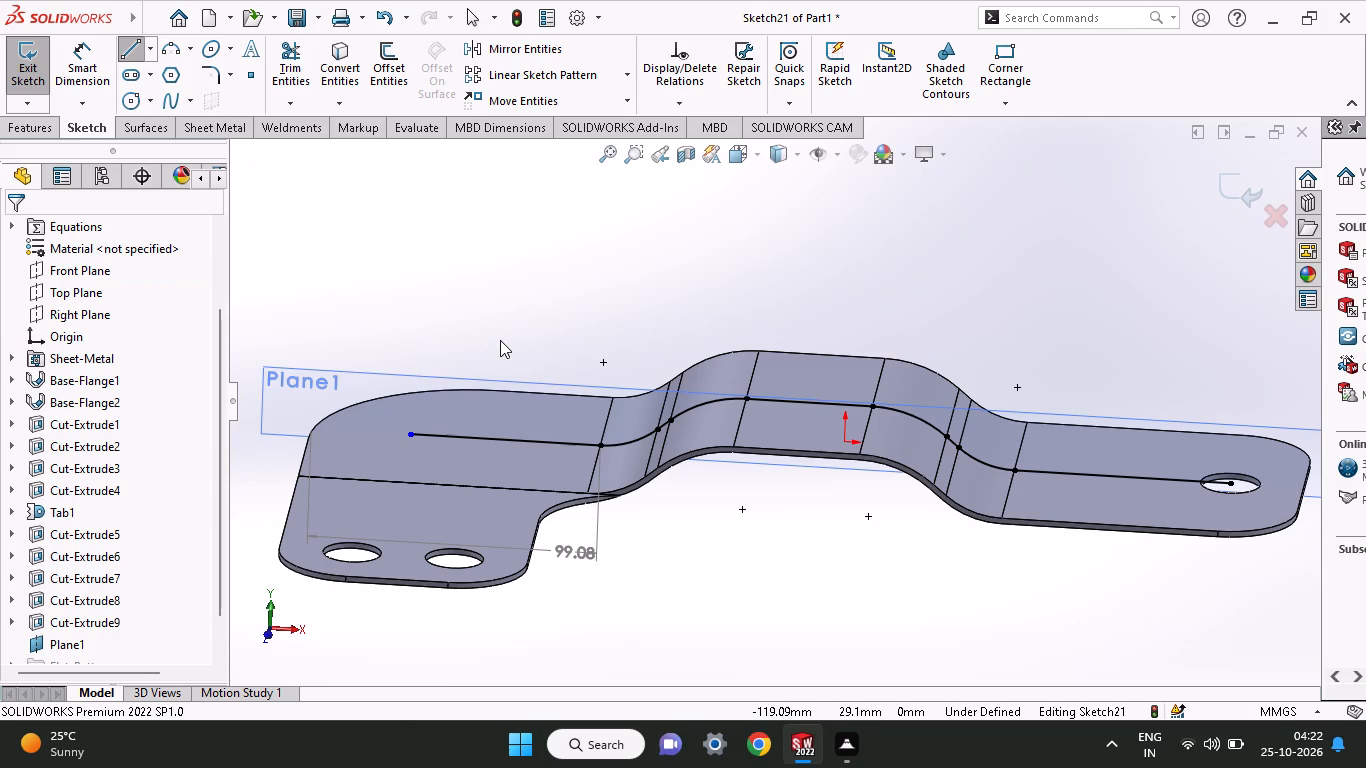
Dimension the new tab-side line's length to 70 mm.
left_click(65, 76)
left_click(487, 444)
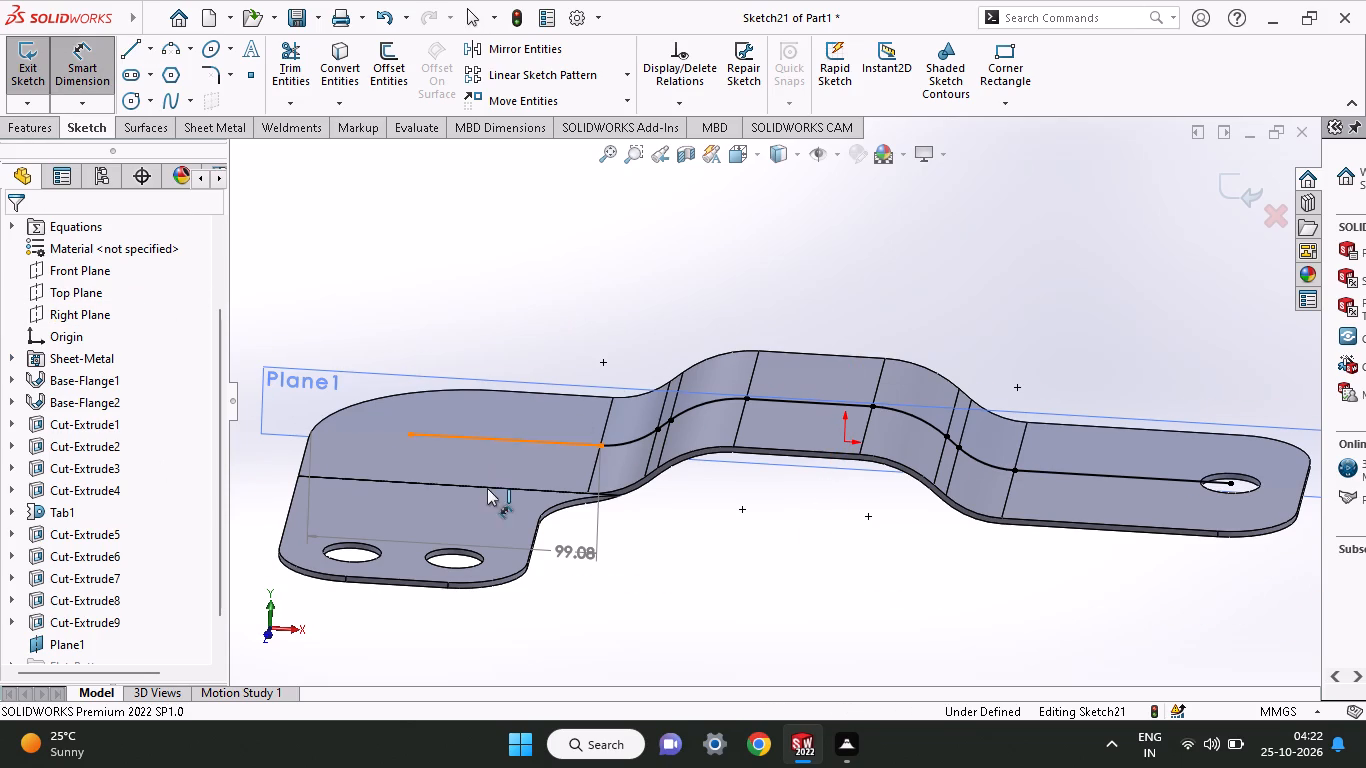
left_click(540, 316)
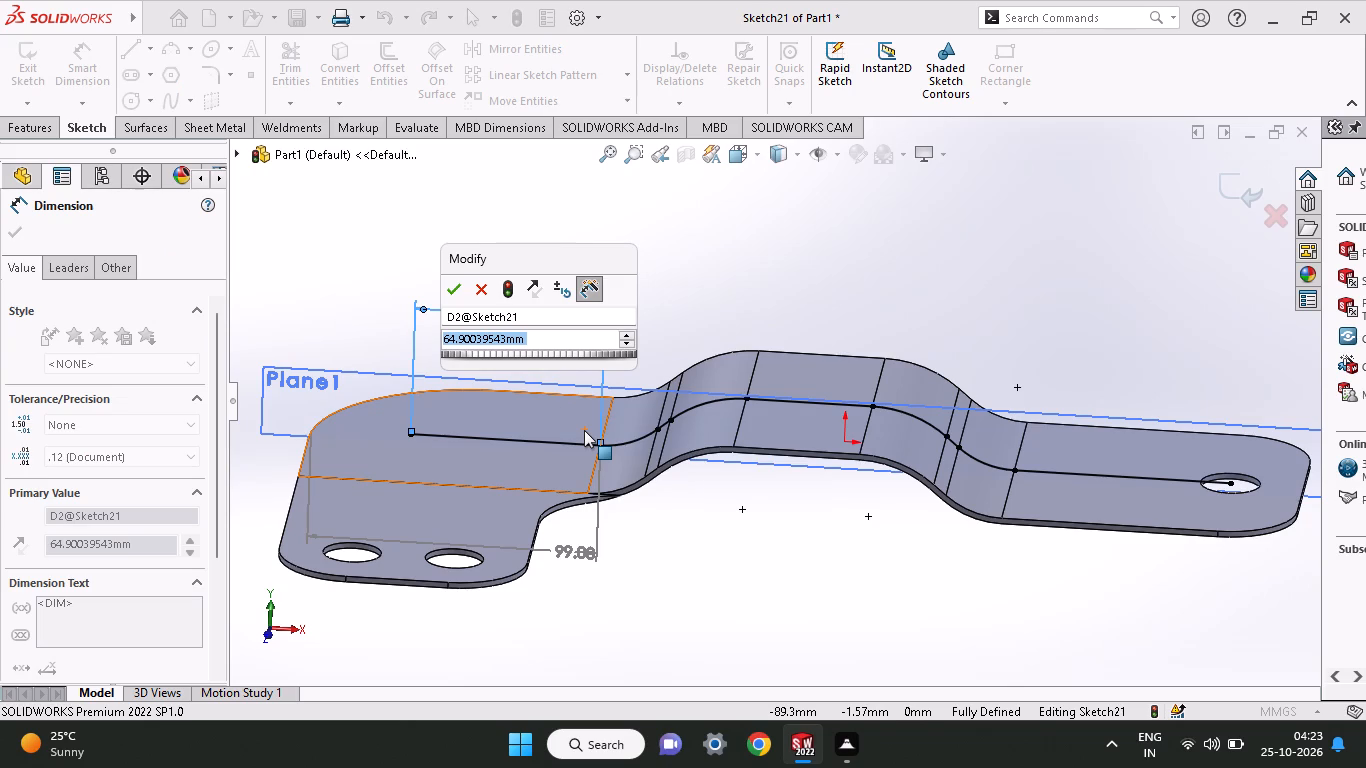
key("4")
key("BackSpace")
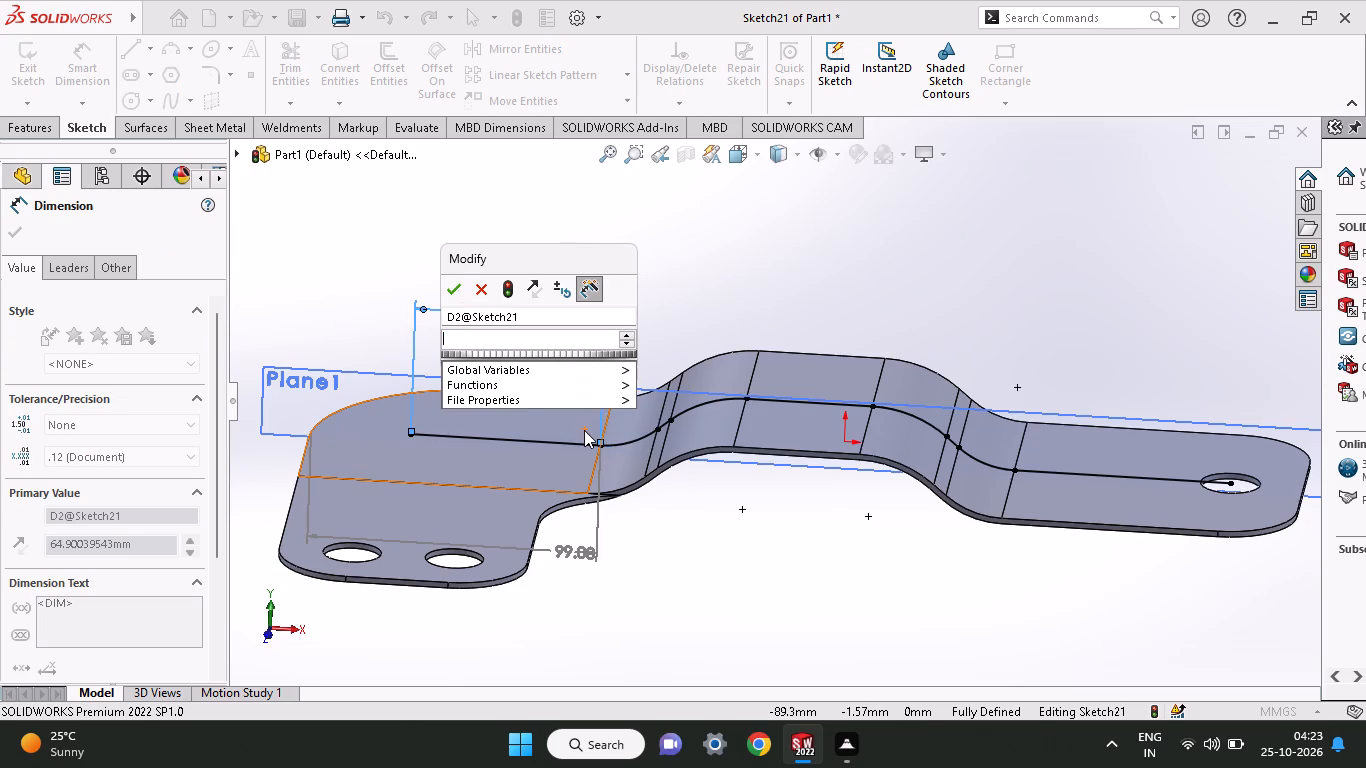
type("70")
key("Return")
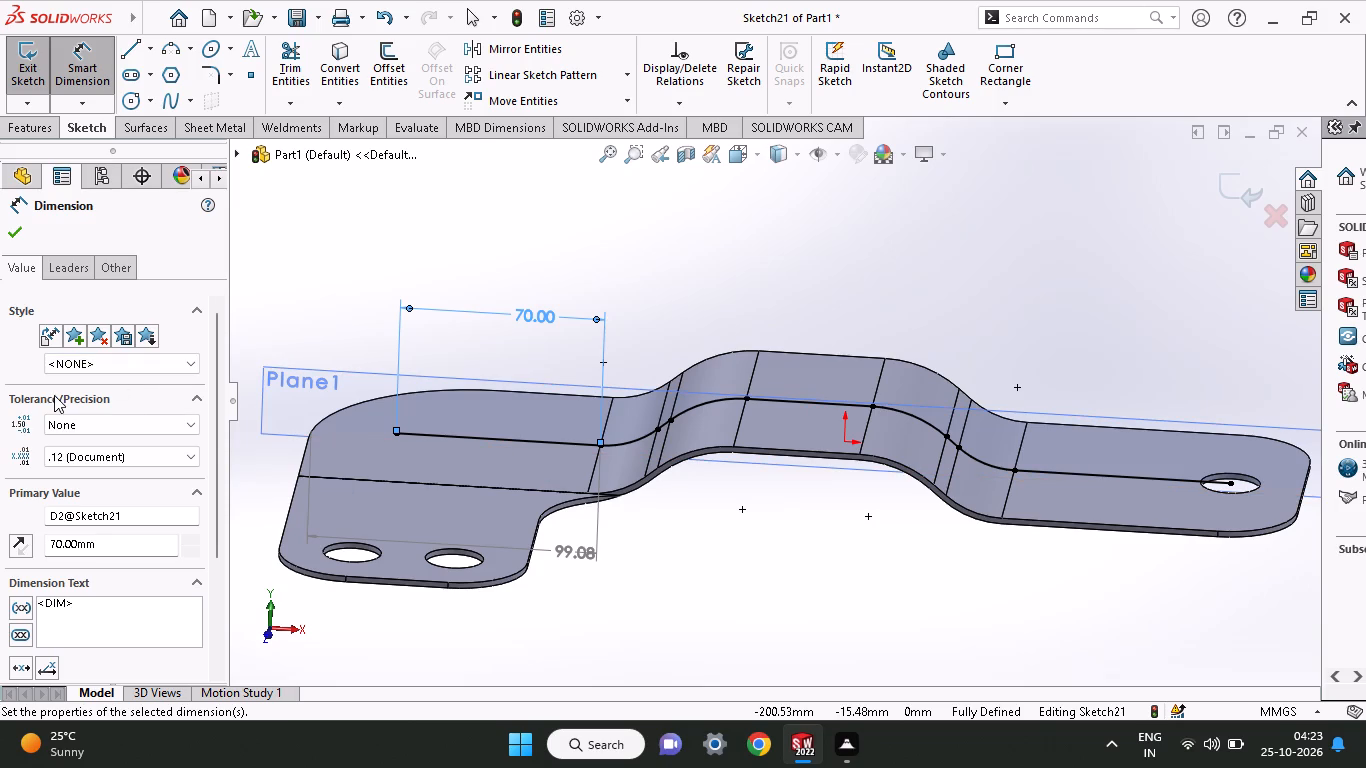
left_click(14, 228)
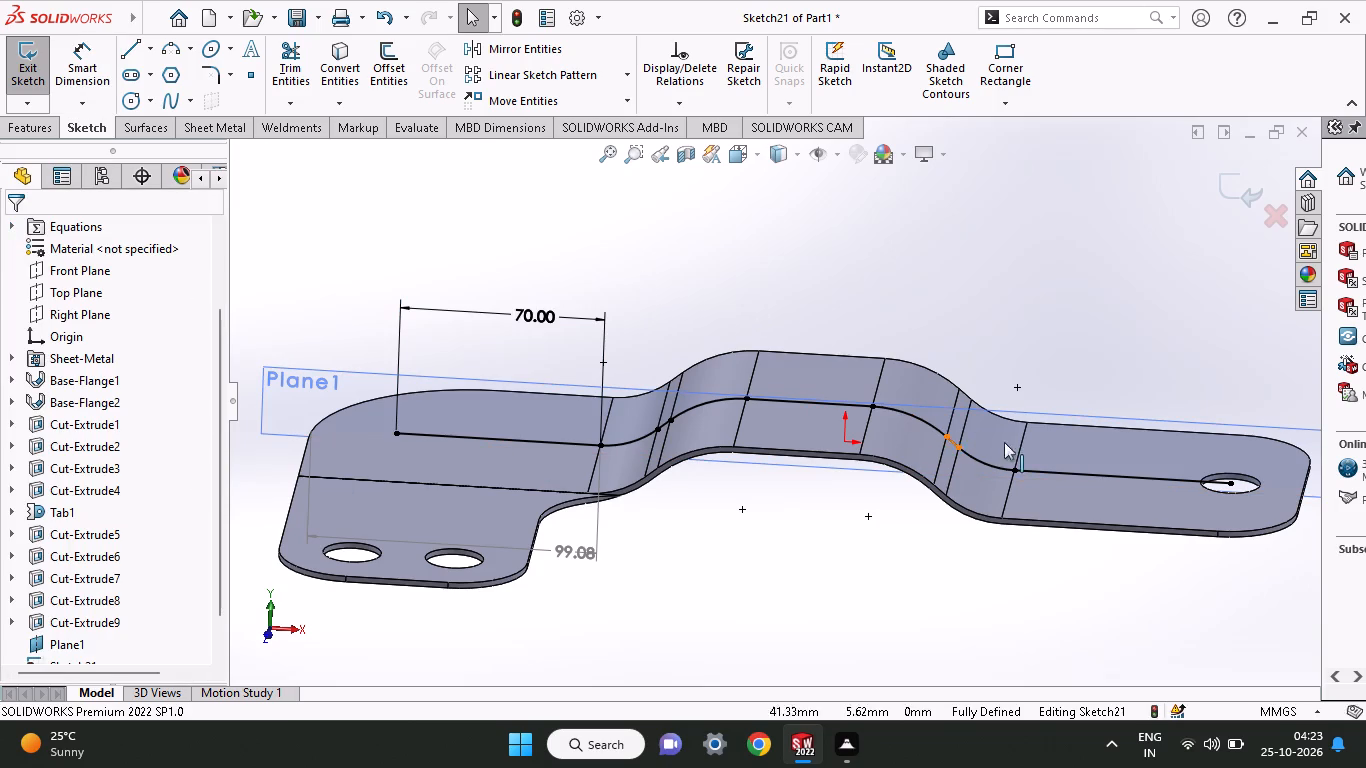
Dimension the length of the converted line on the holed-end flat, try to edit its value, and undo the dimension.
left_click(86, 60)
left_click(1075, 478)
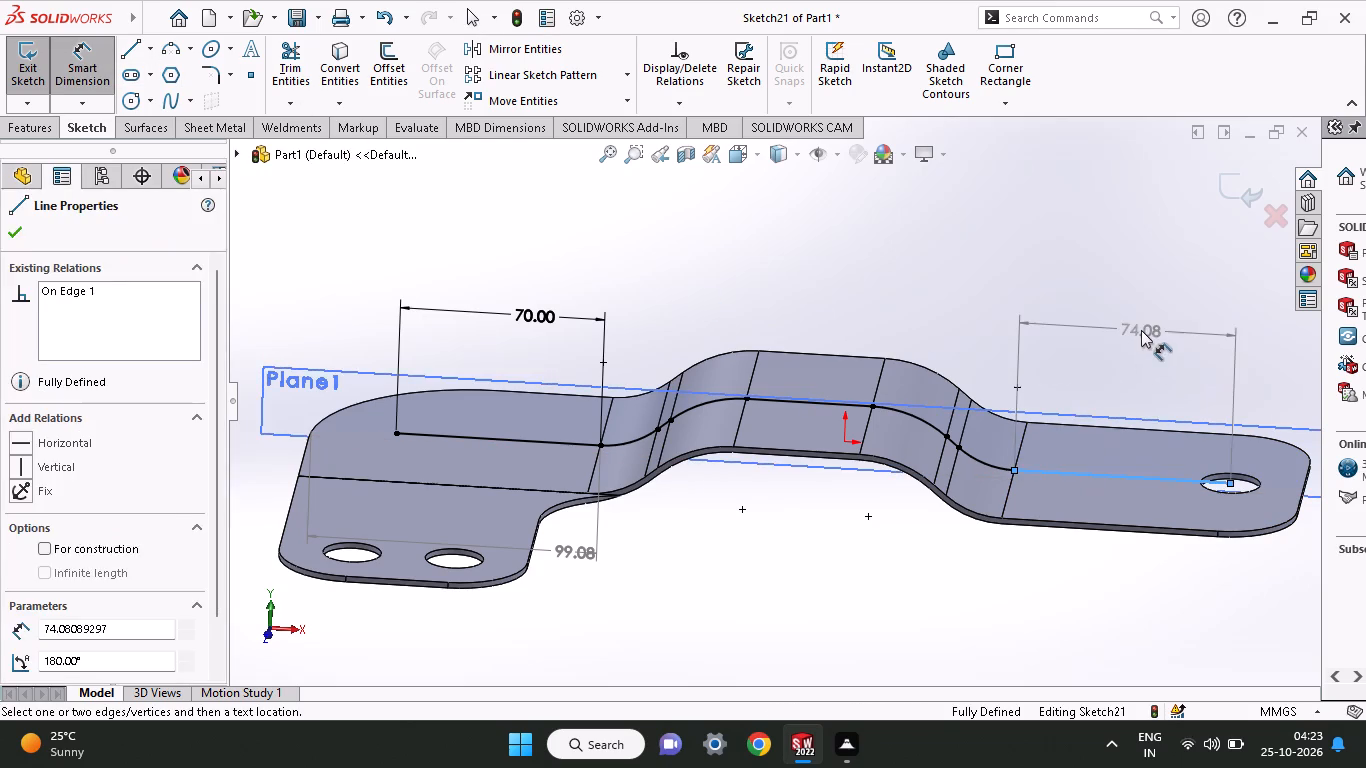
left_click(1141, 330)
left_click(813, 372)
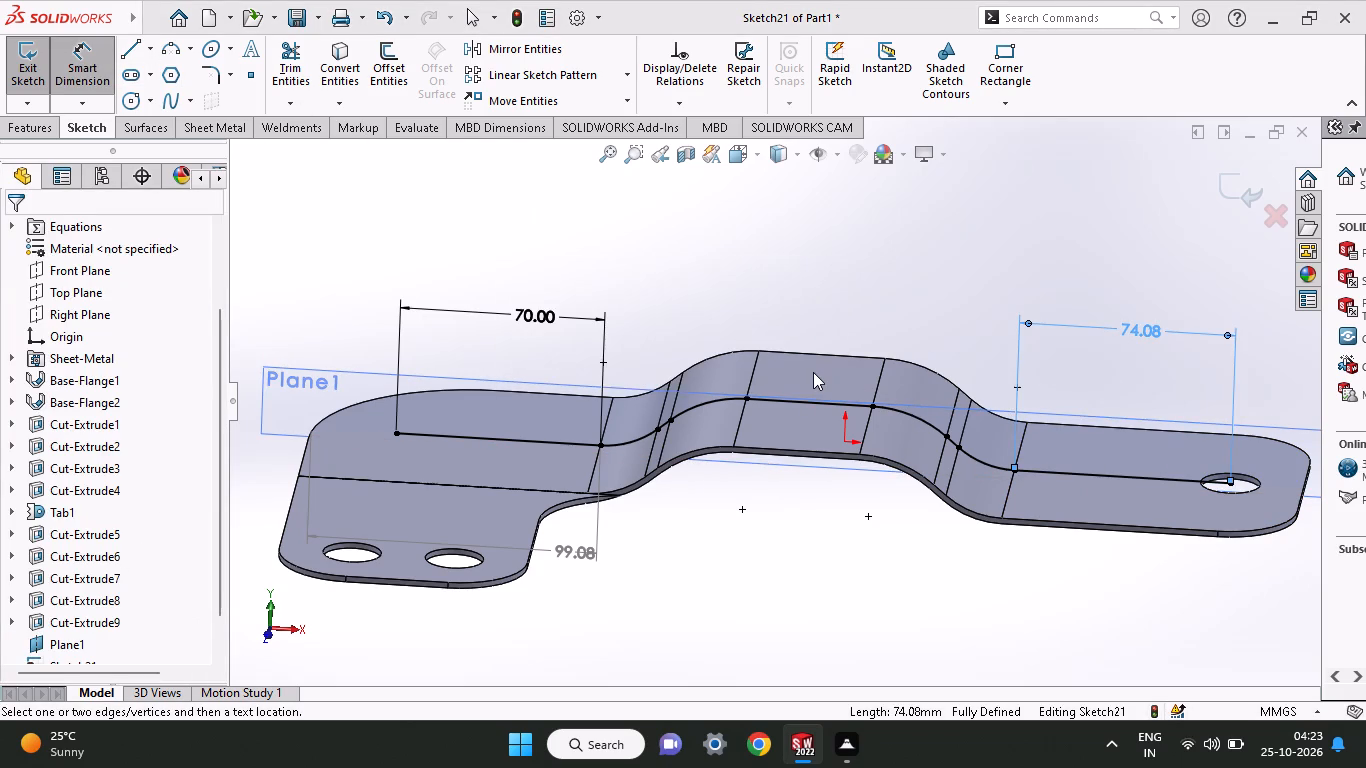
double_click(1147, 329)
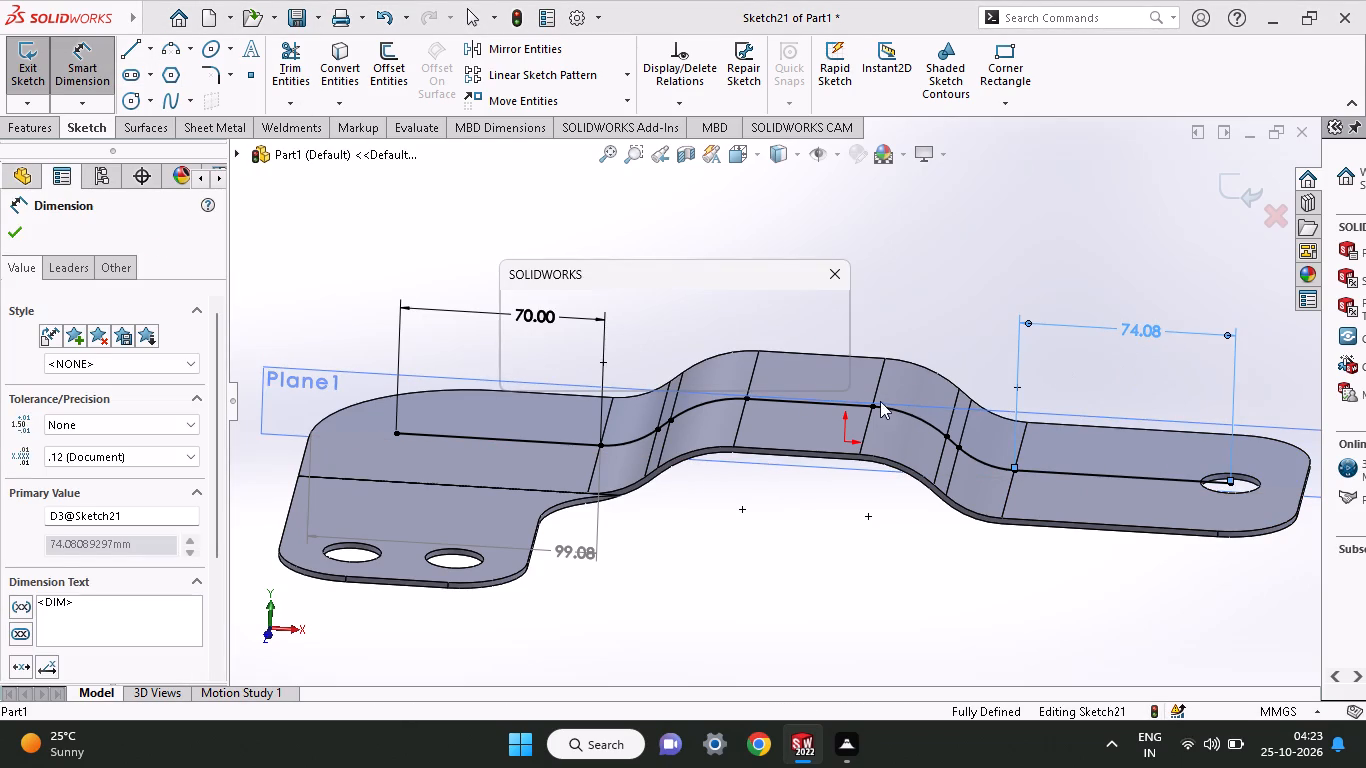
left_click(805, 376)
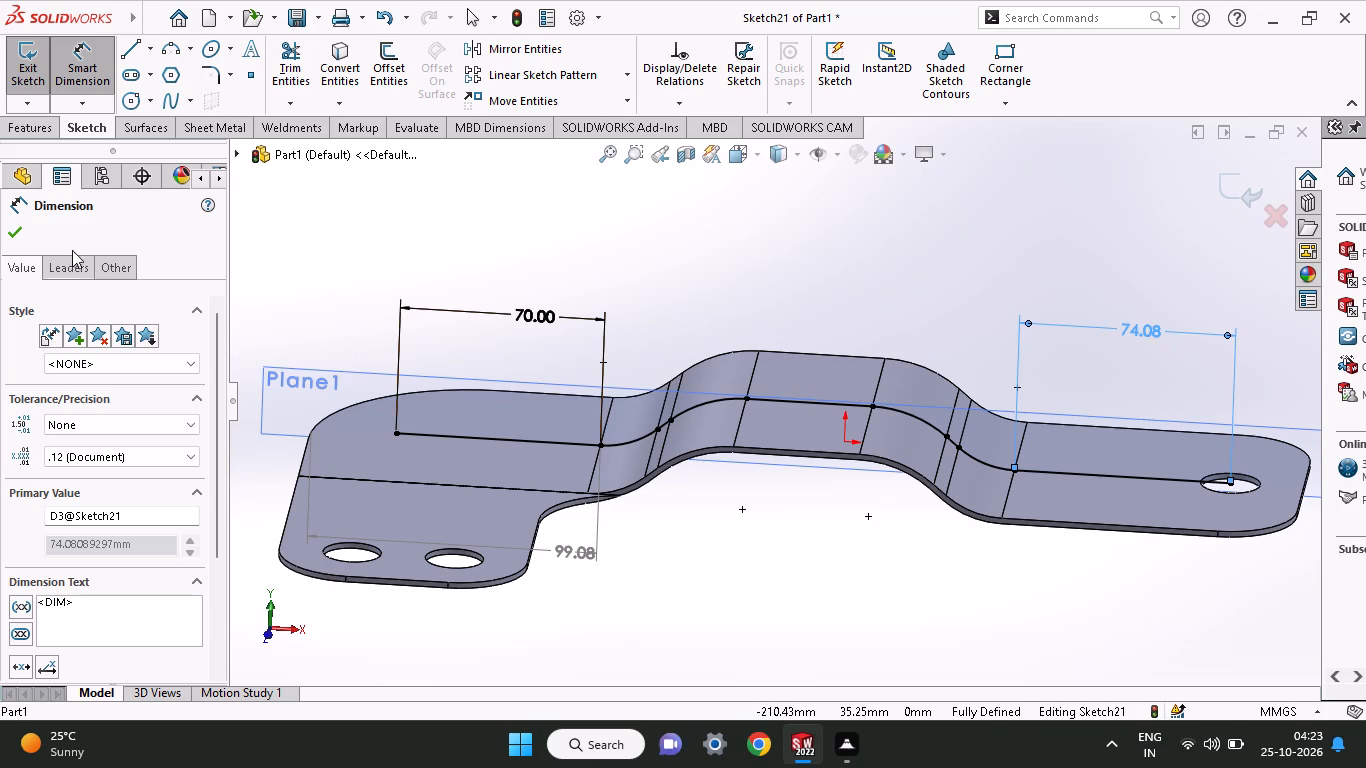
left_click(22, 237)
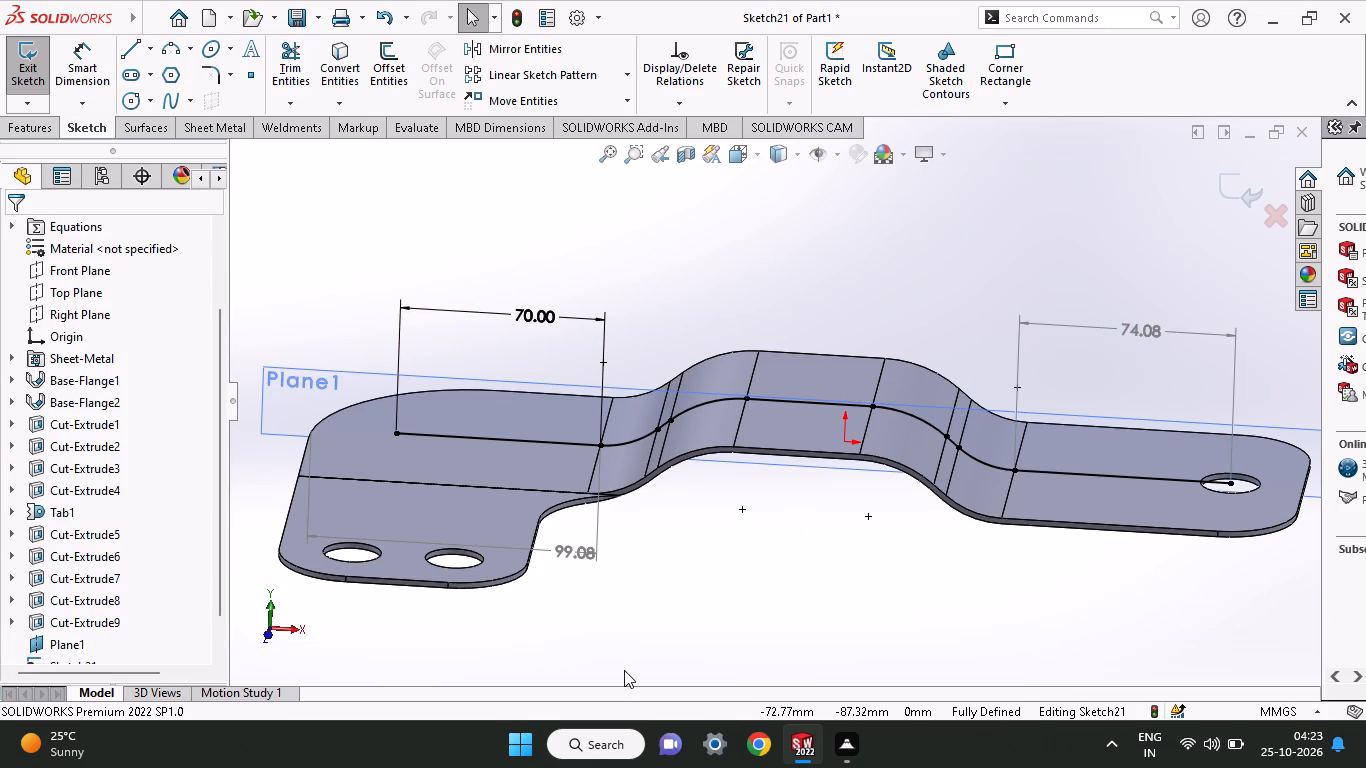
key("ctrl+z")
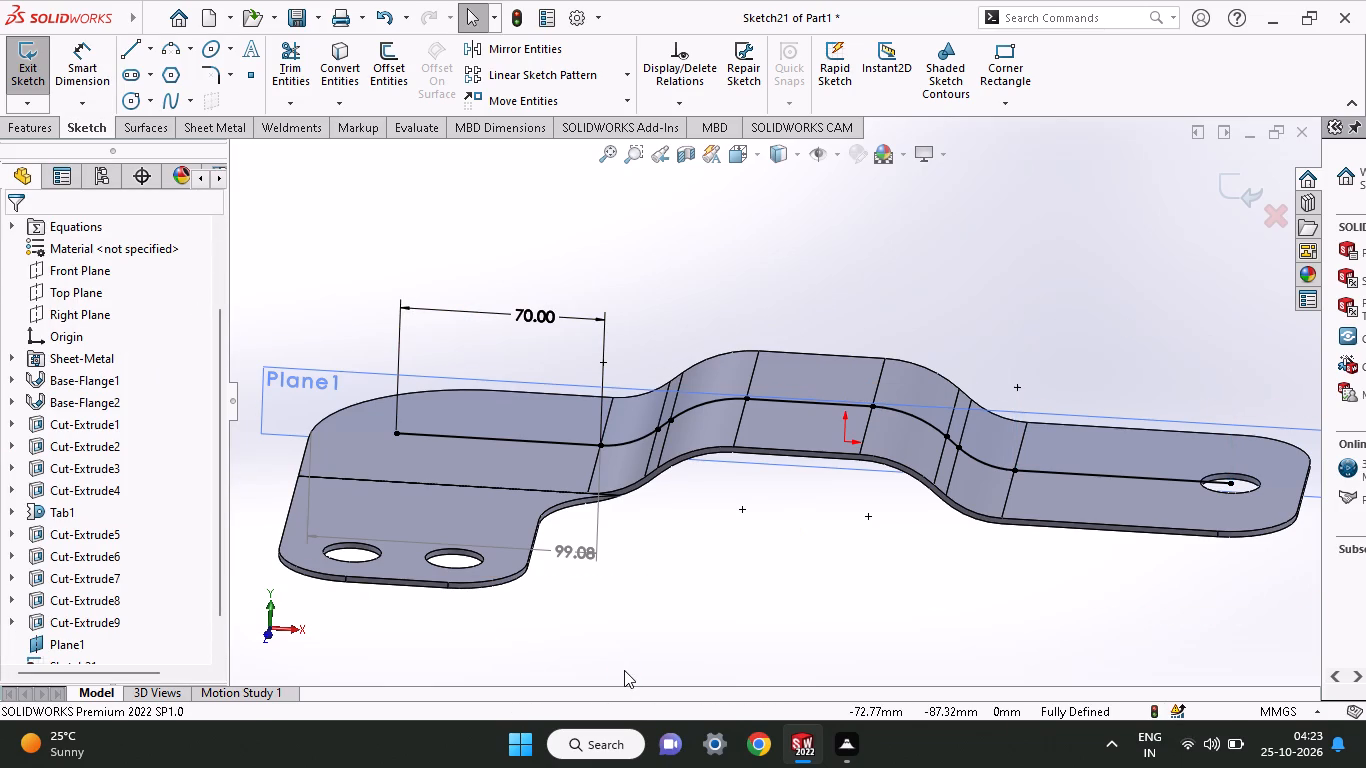
Trim away the converted straight line on the holed-end flat.
left_click(280, 62)
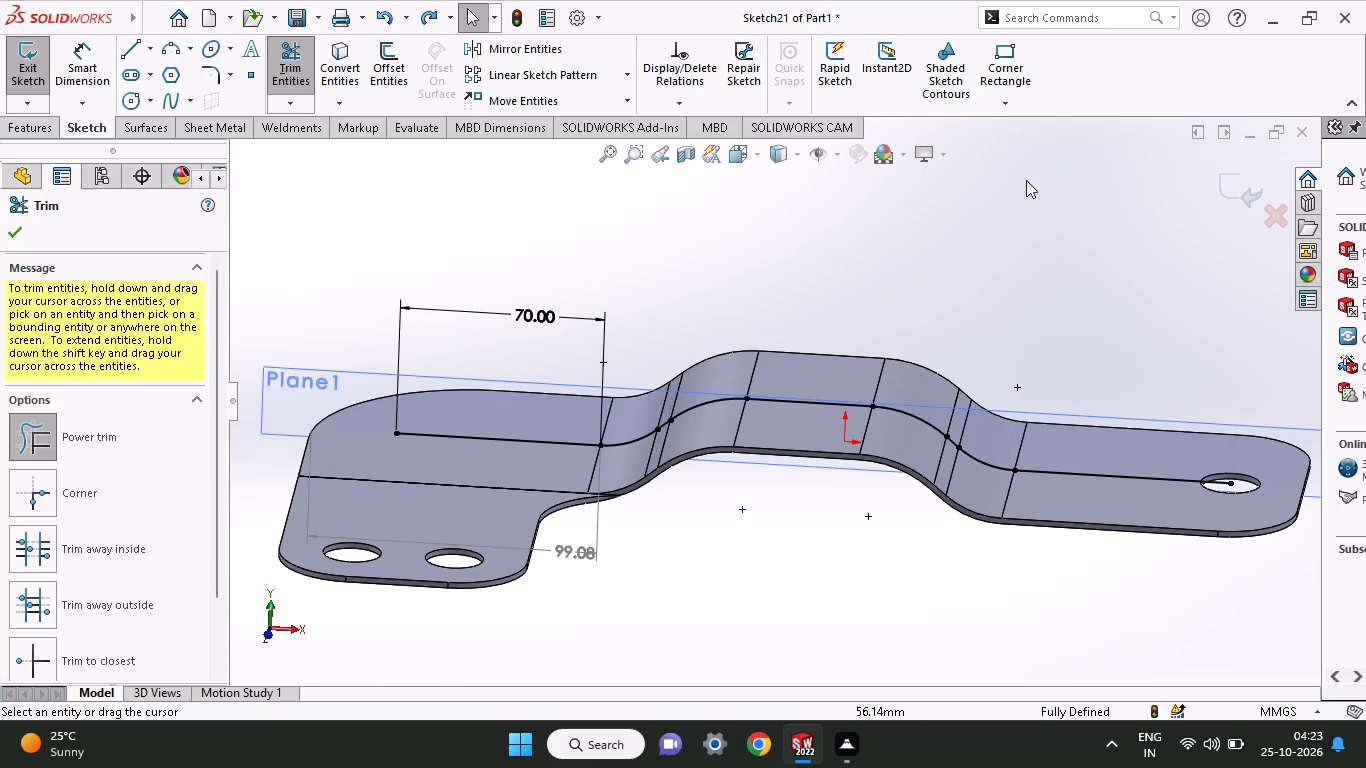
left_click_drag(1148, 440, 1133, 522)
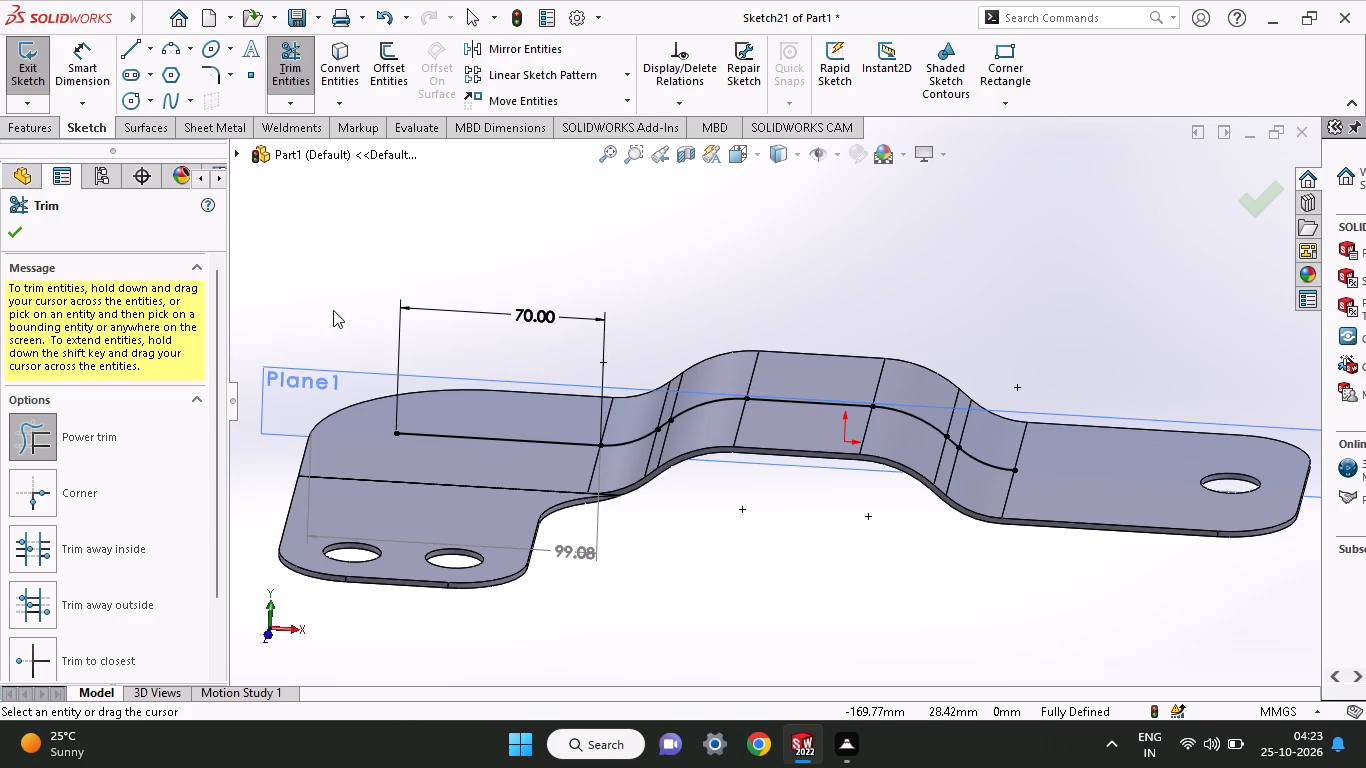
Sketch a horizontal line about 33 mm long from the open bend endpoint along the holed-end flat.
left_click(123, 46)
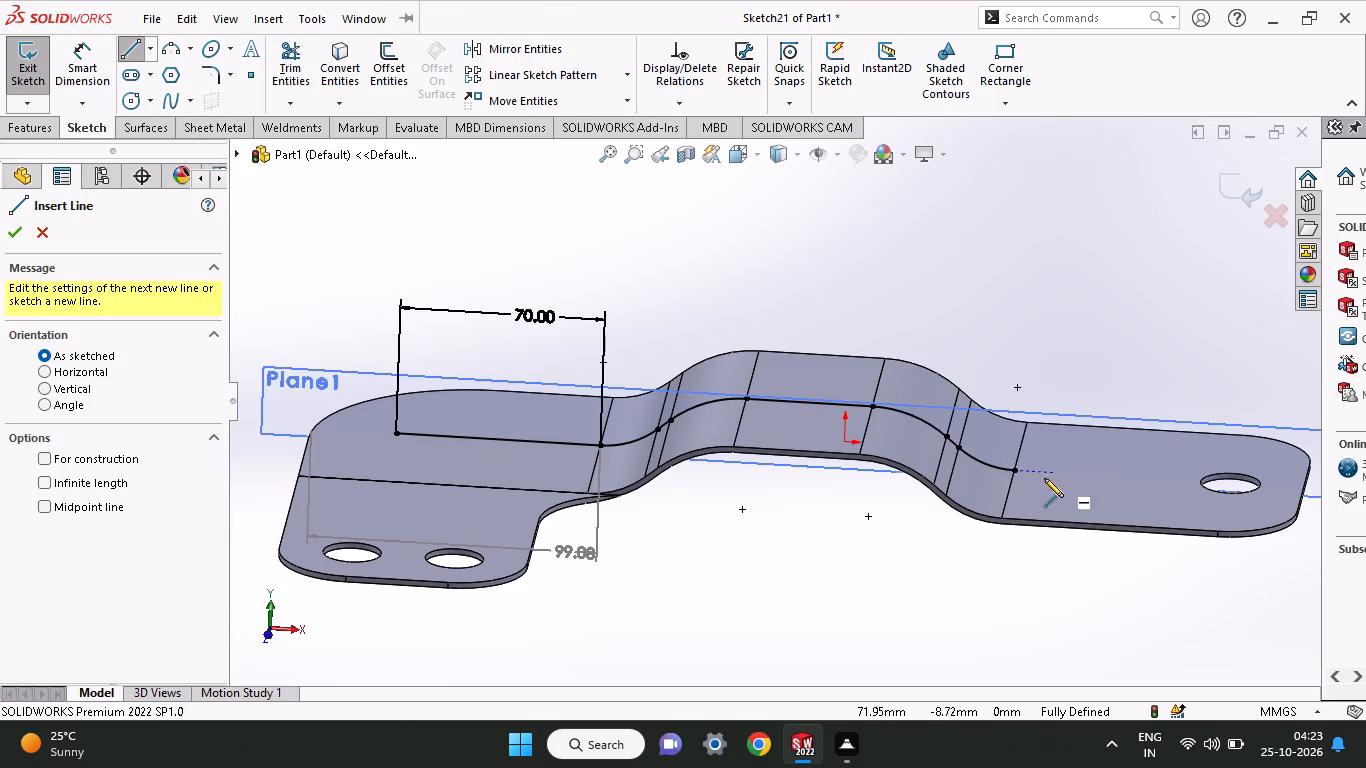
left_click(1019, 469)
left_click(1112, 480)
right_click(1135, 375)
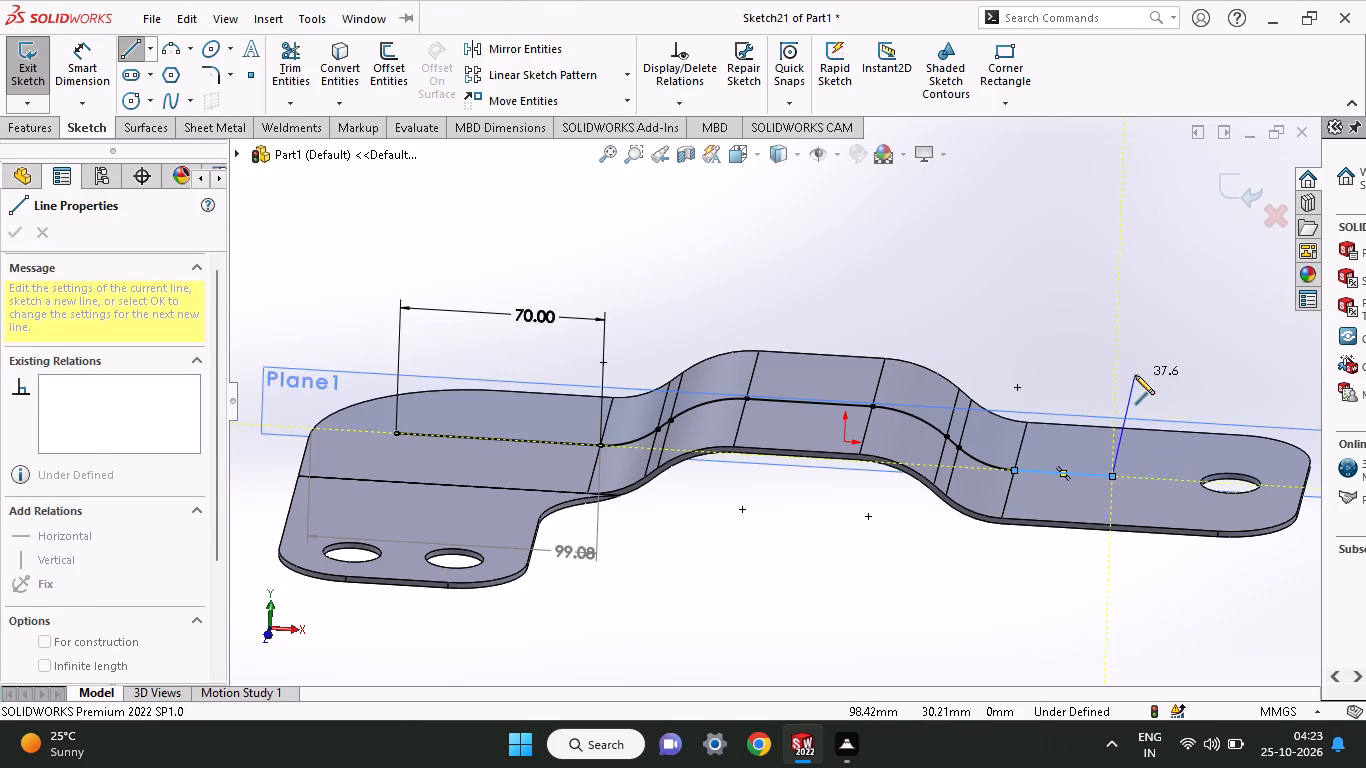
left_click(1165, 394)
Dimension the new holed-end line's length to 70 mm.
left_click(74, 68)
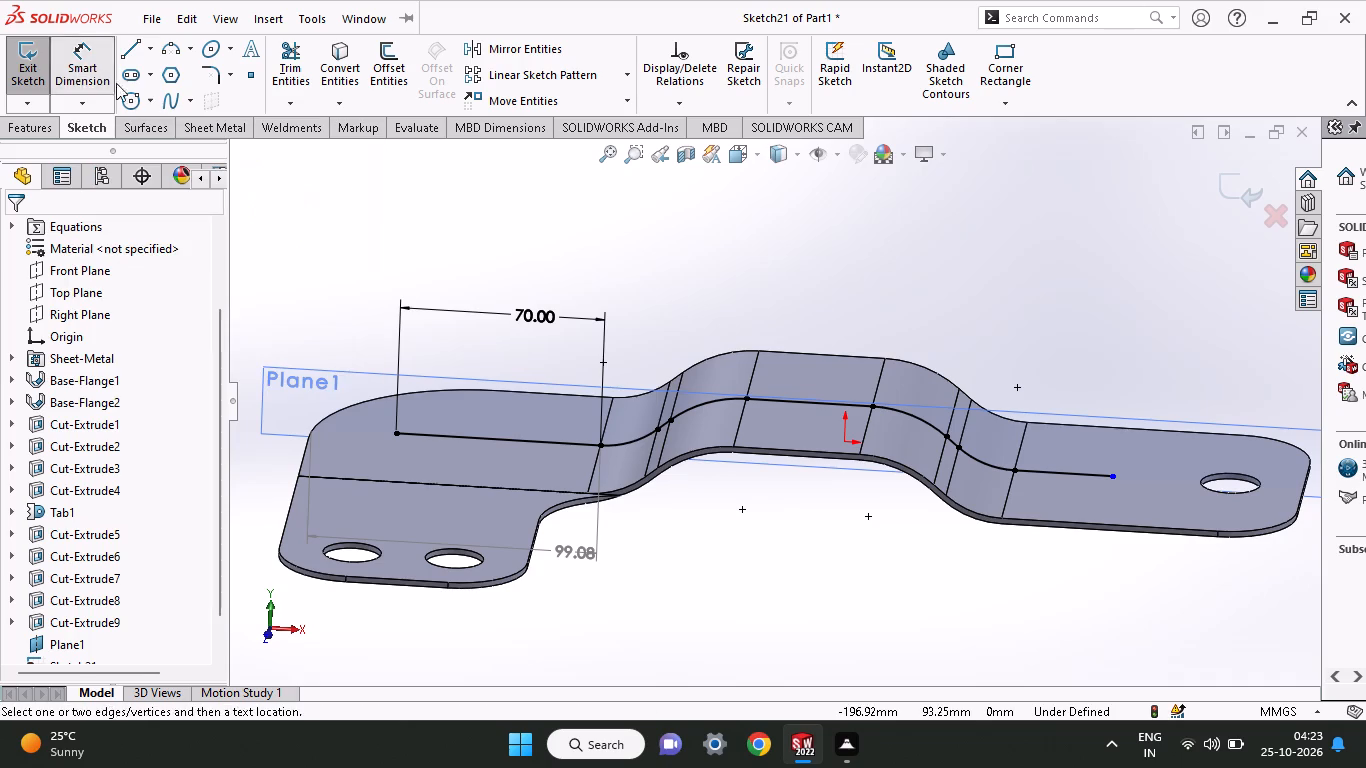
left_click(1068, 475)
left_click(1086, 326)
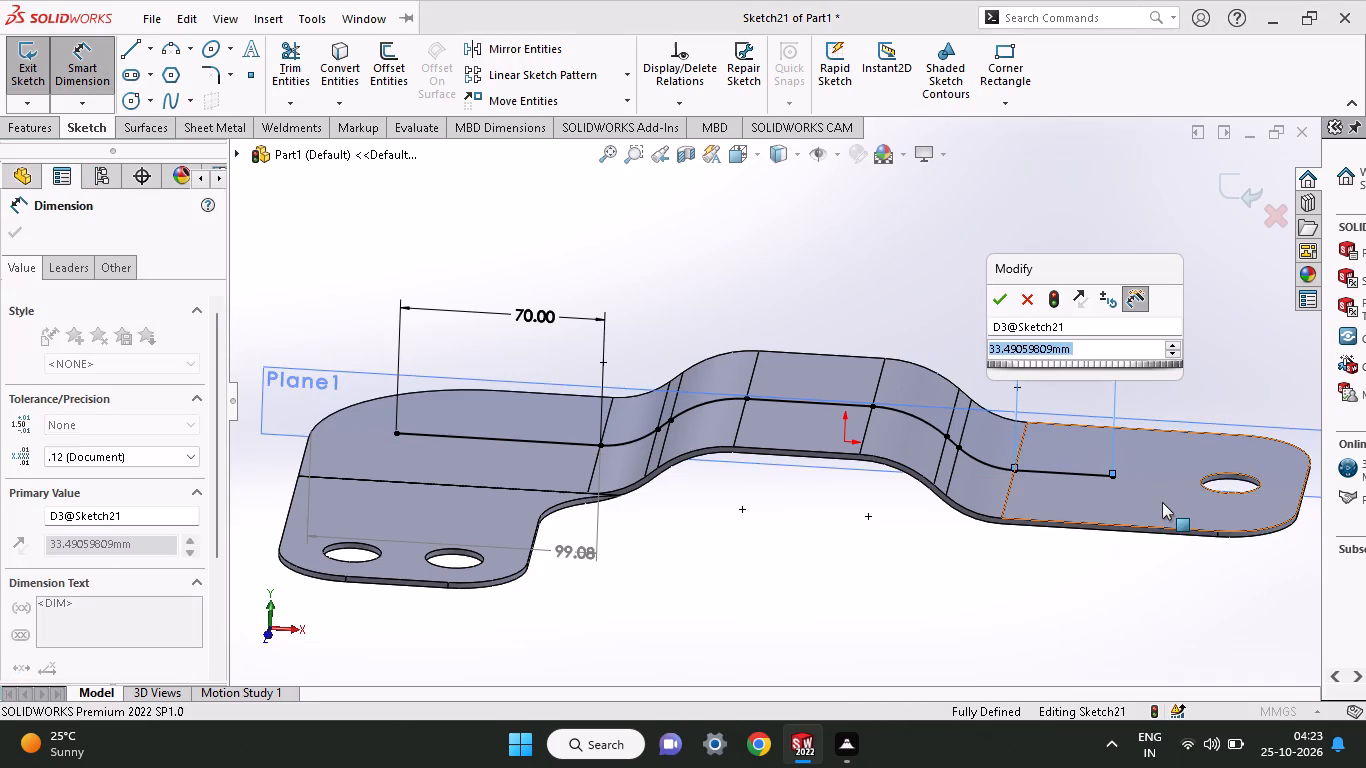
type("70")
key("Return")
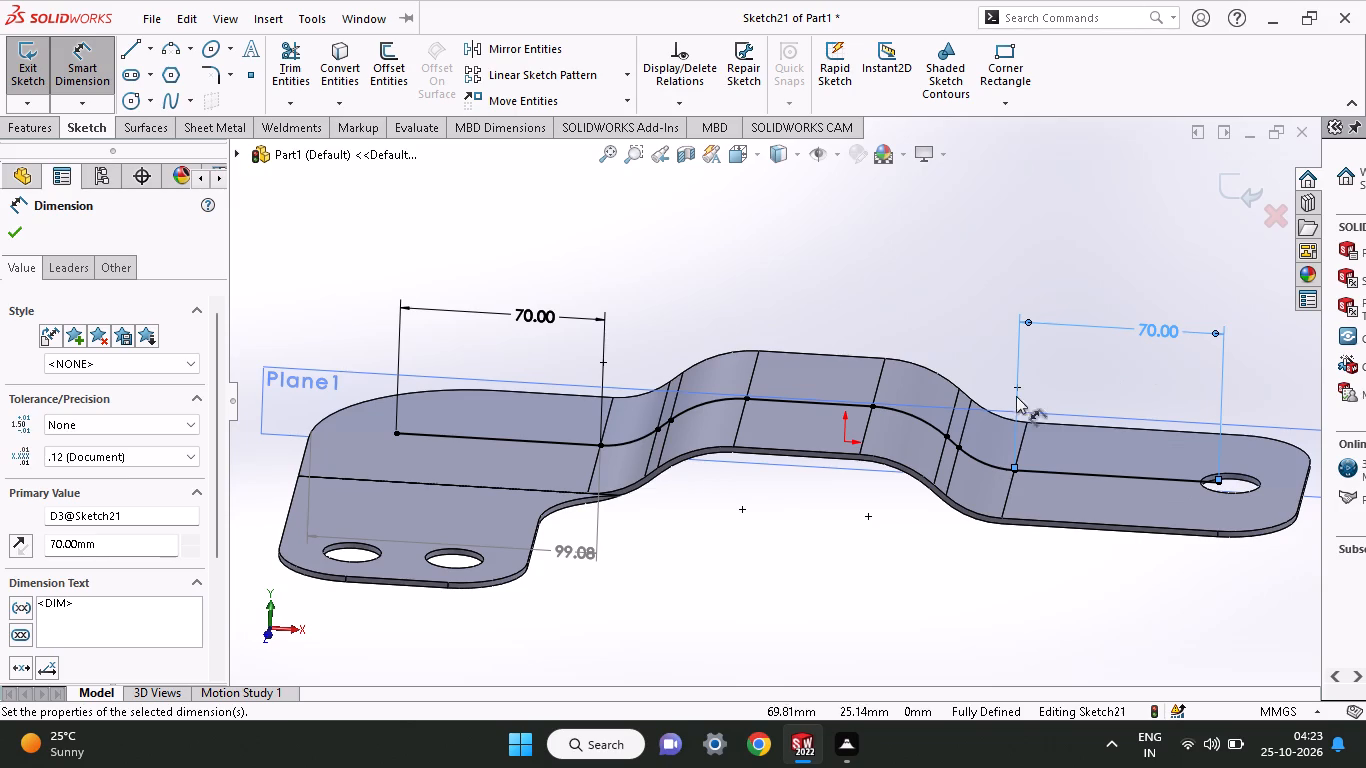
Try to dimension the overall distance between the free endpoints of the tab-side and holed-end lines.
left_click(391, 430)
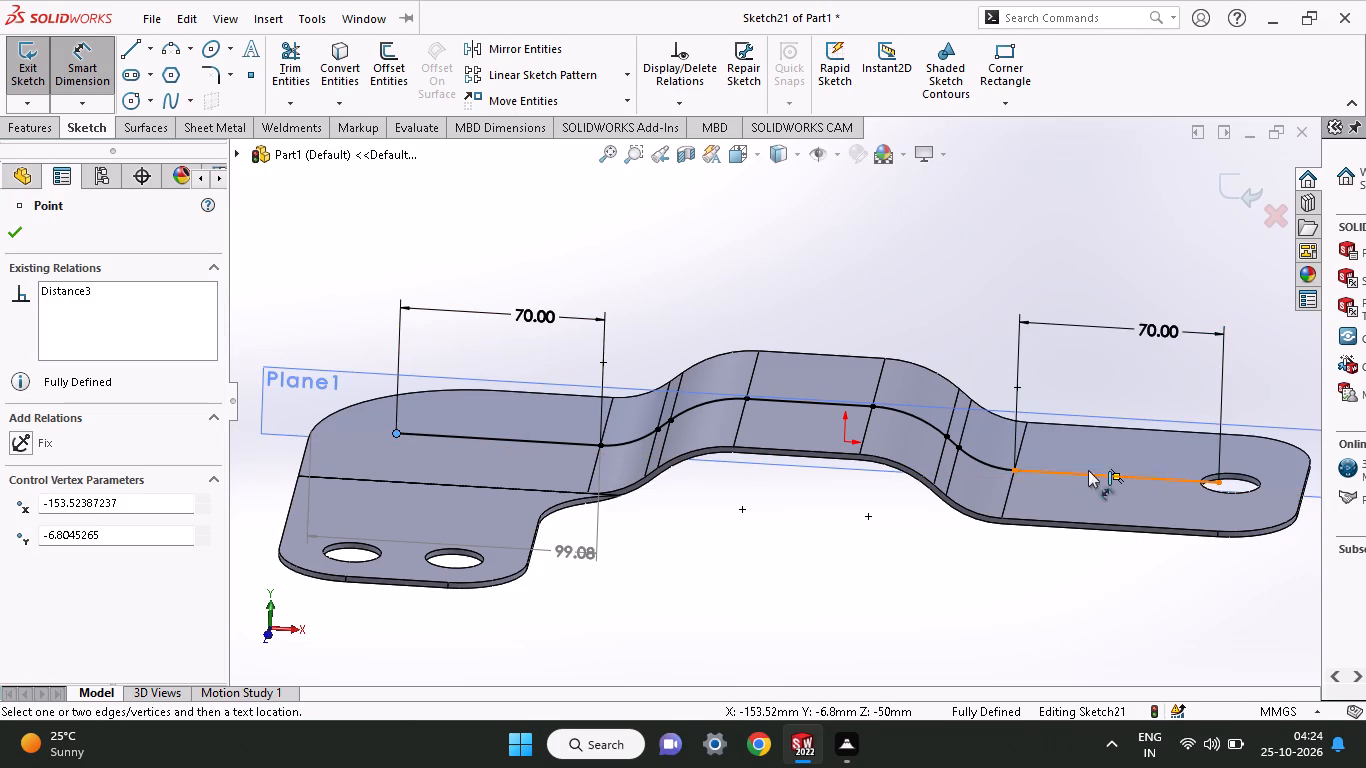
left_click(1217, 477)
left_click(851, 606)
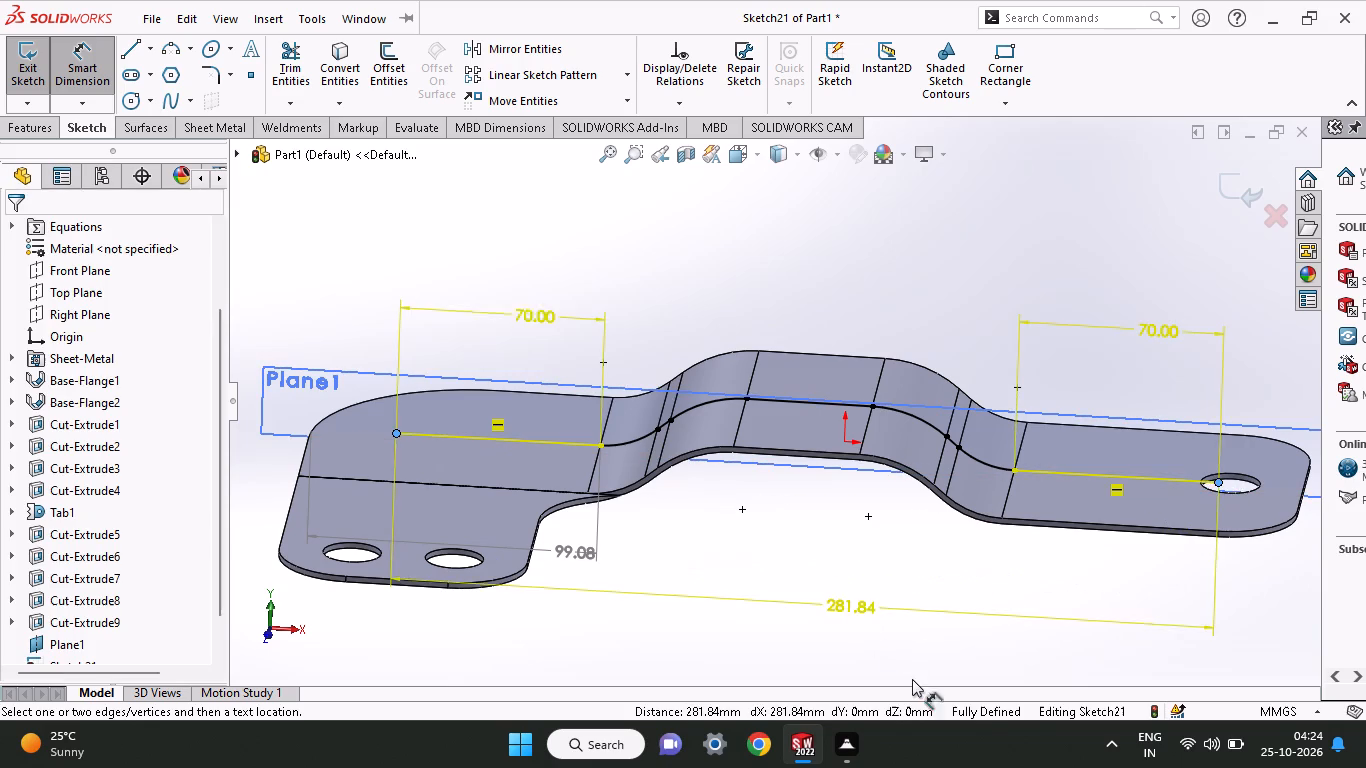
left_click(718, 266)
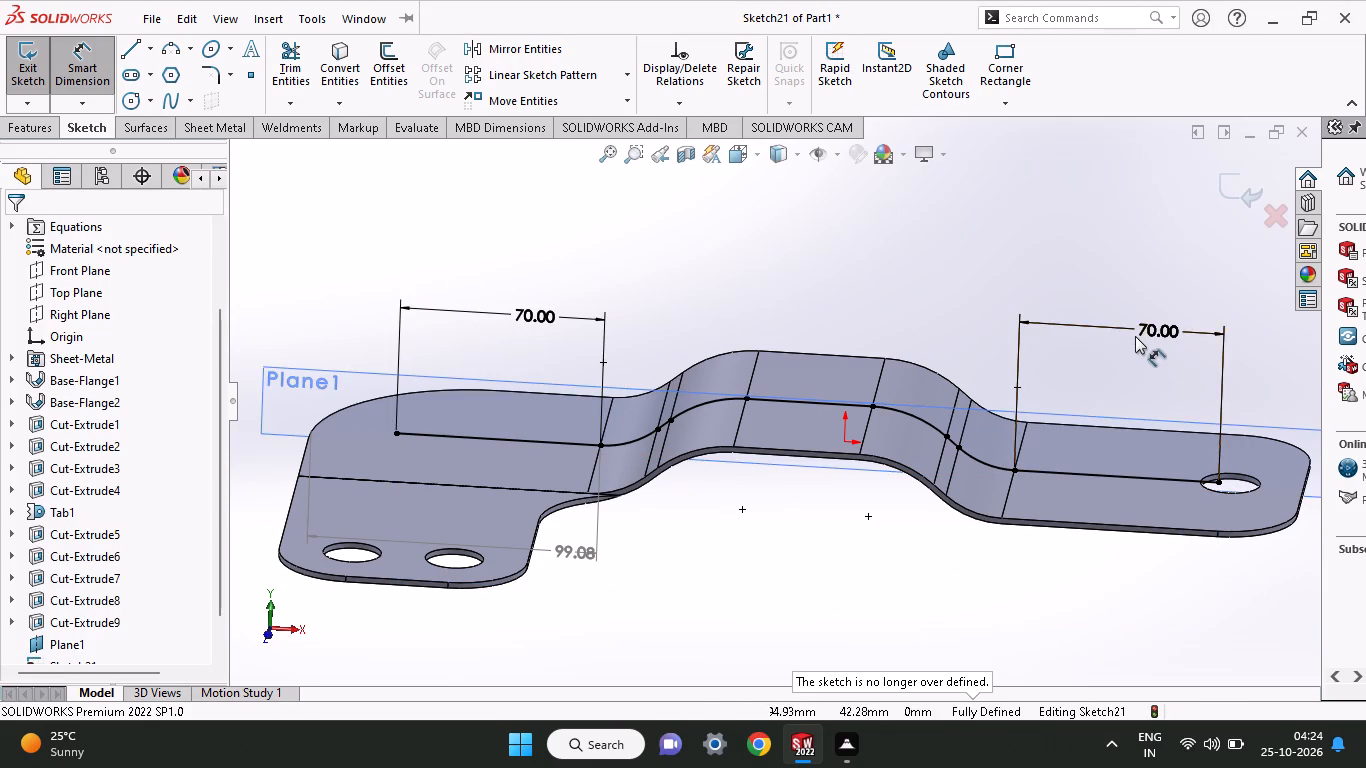
Undo the last value change of the holed-end line's length dimension.
left_click(1146, 331)
right_click(1146, 331)
left_click(826, 252)
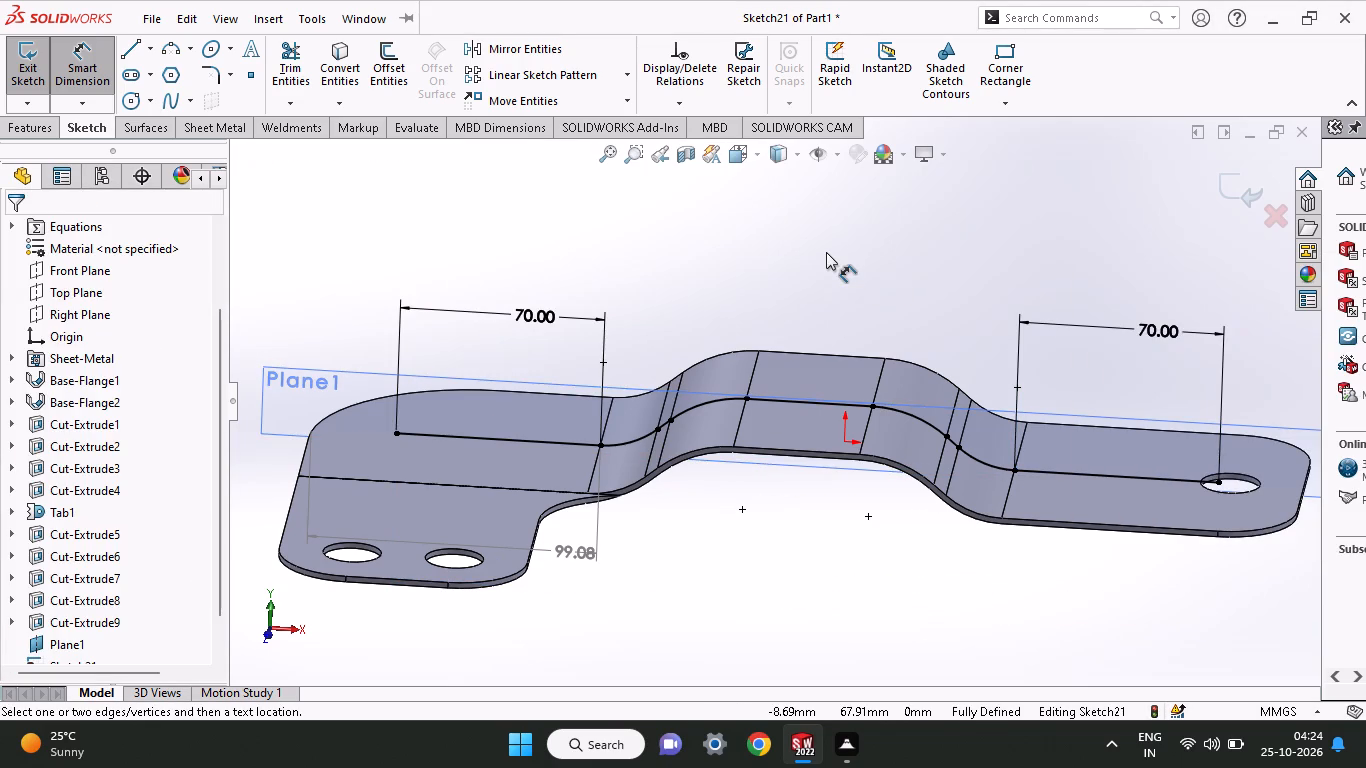
key("ctrl+z")
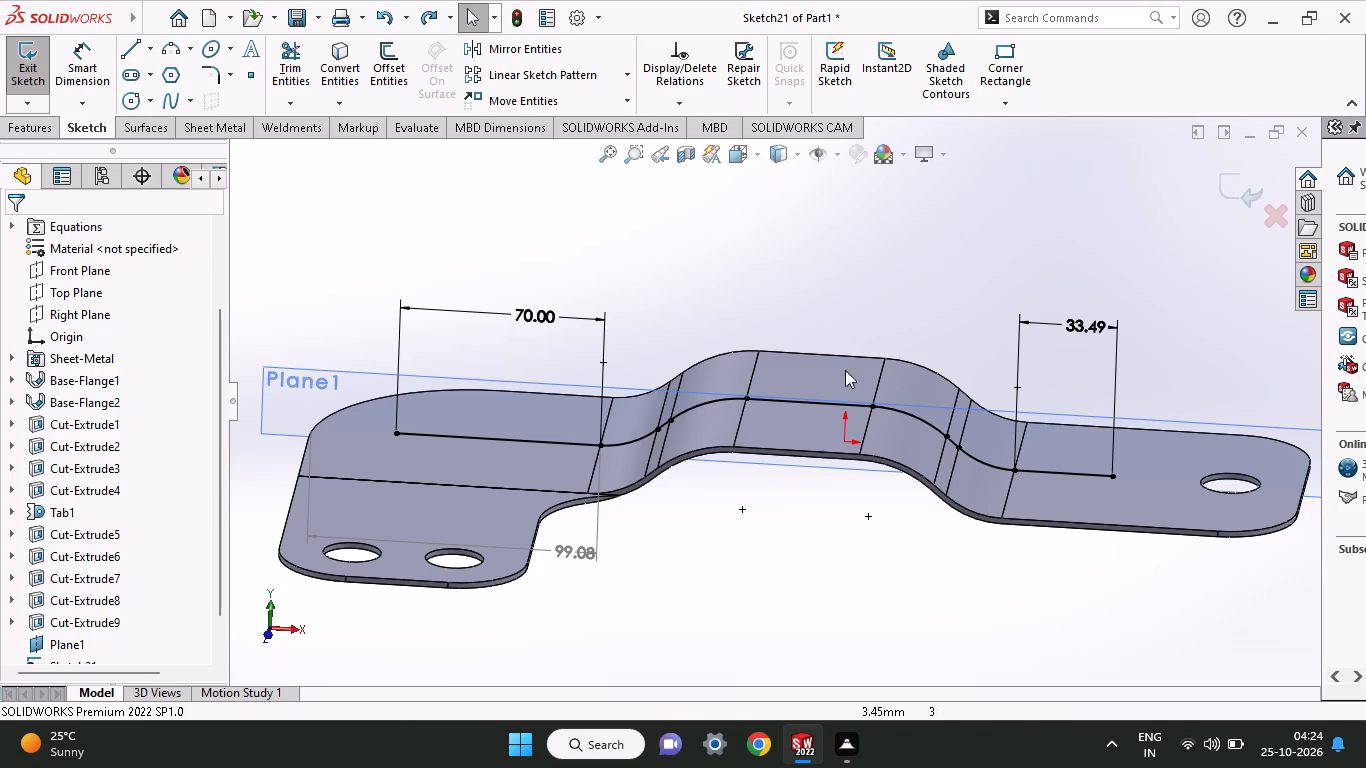
Delete the 70 mm length dimension of the tab-side line.
left_click(534, 313)
right_click(534, 313)
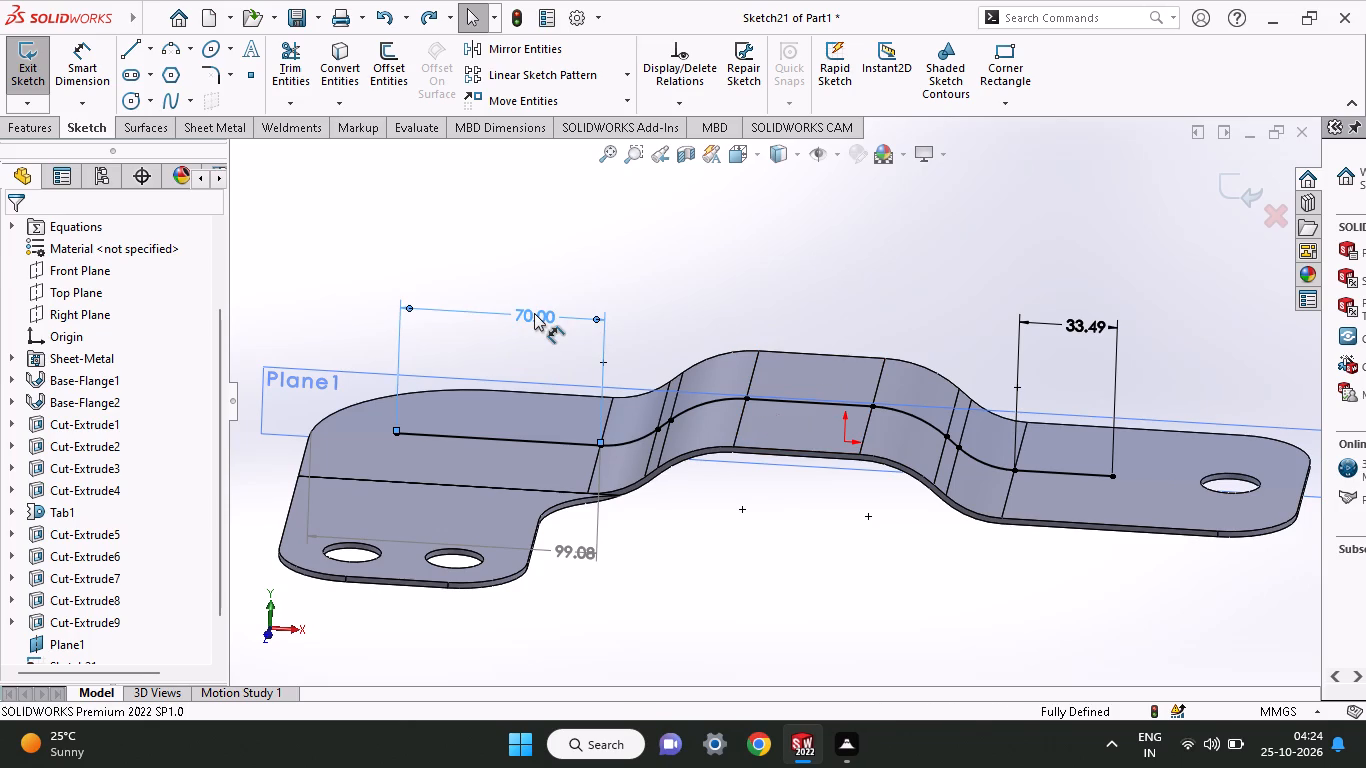
left_click(600, 493)
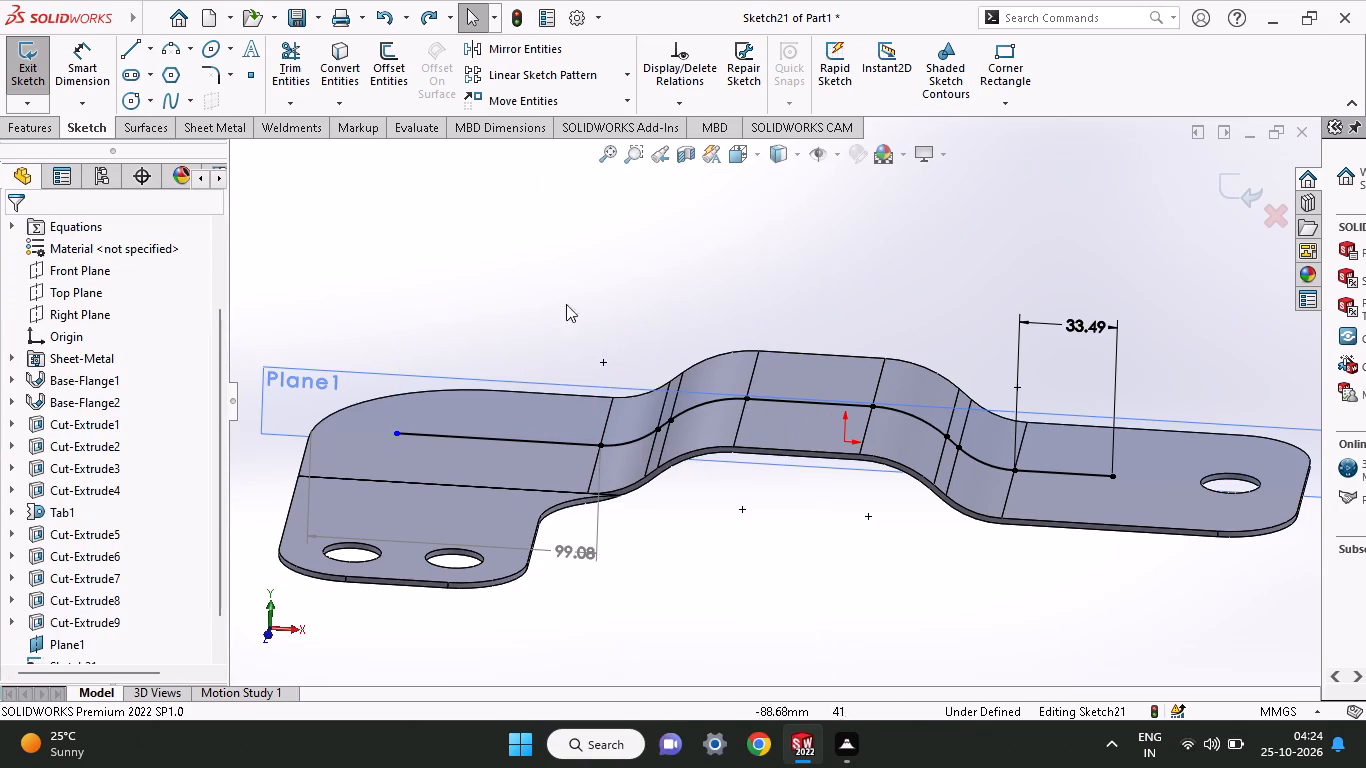
Dimension the distance from the midpoint of the tab-side bend arc to the tab-side line's free endpoint to 70 mm.
left_click(68, 52)
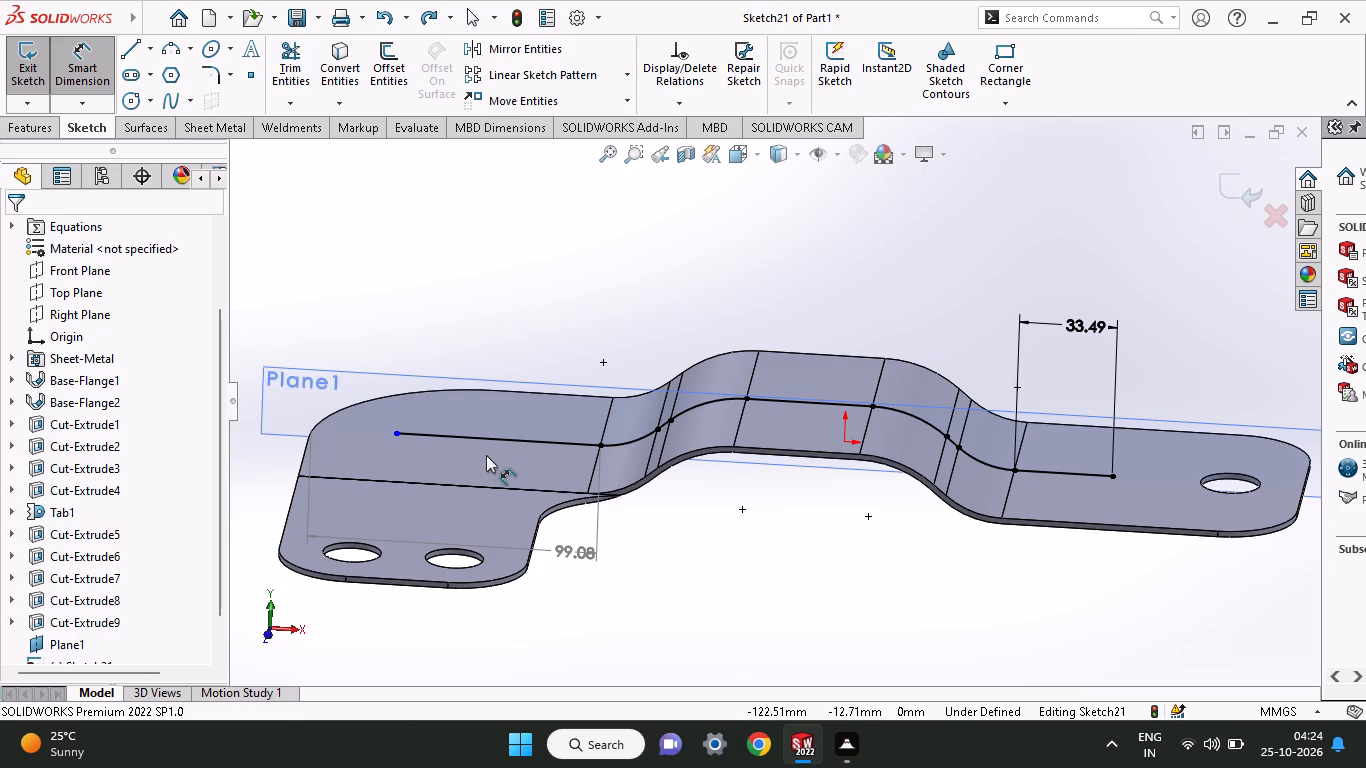
left_click(633, 441)
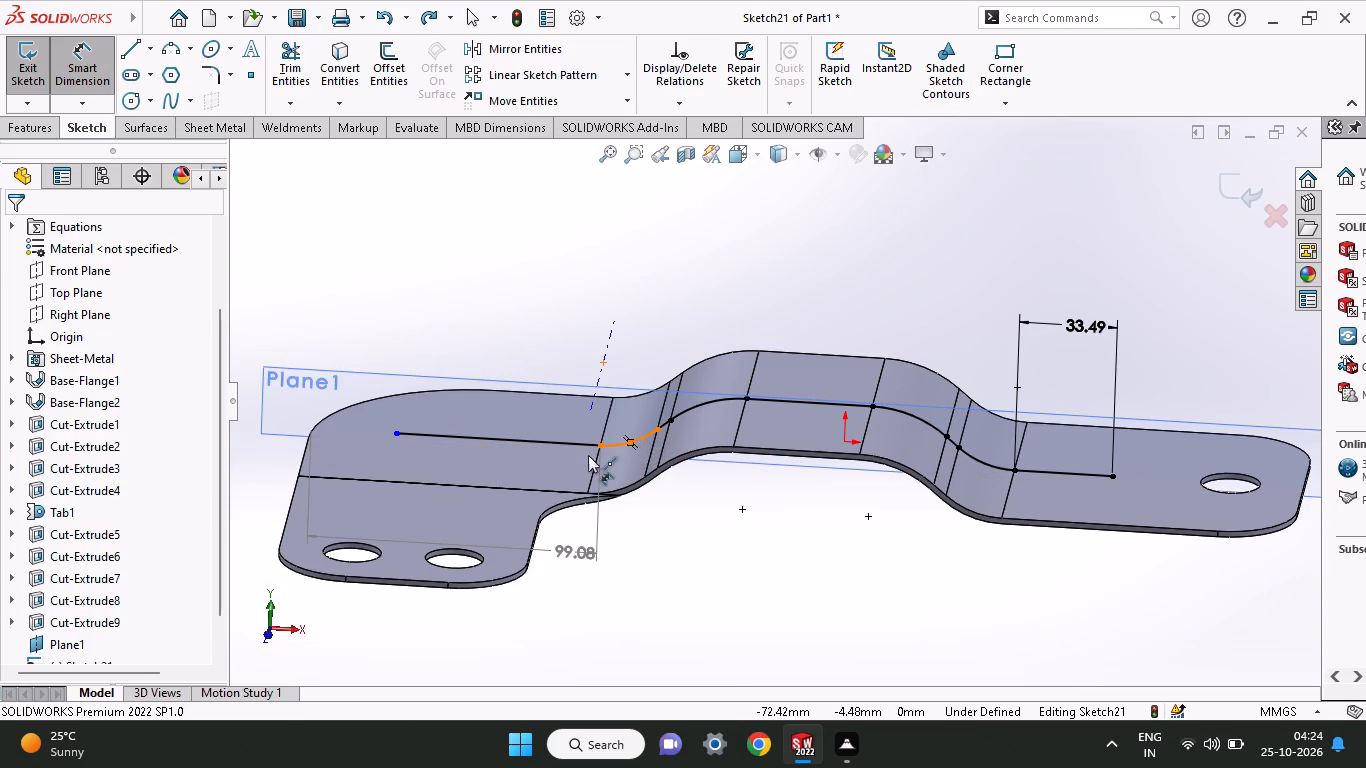
left_click(395, 432)
left_click(531, 291)
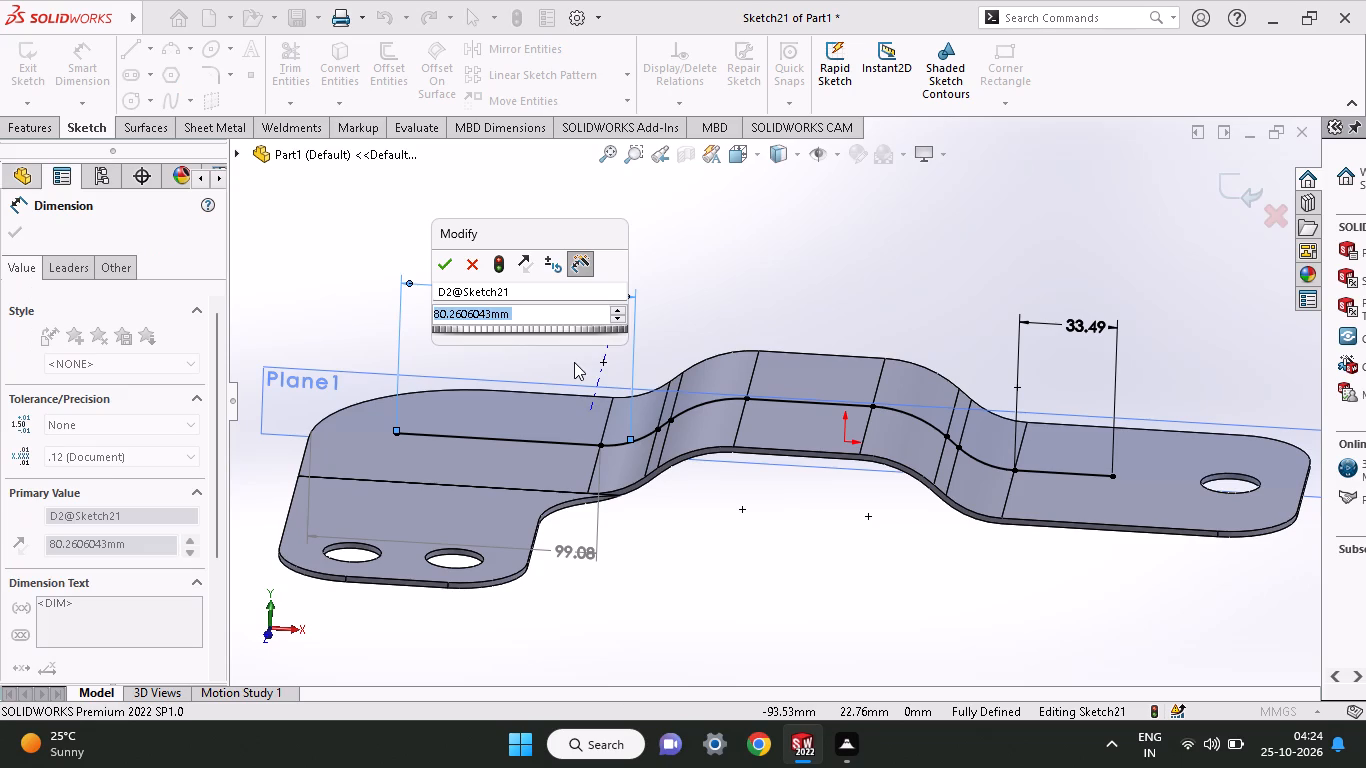
type("70")
key("Return")
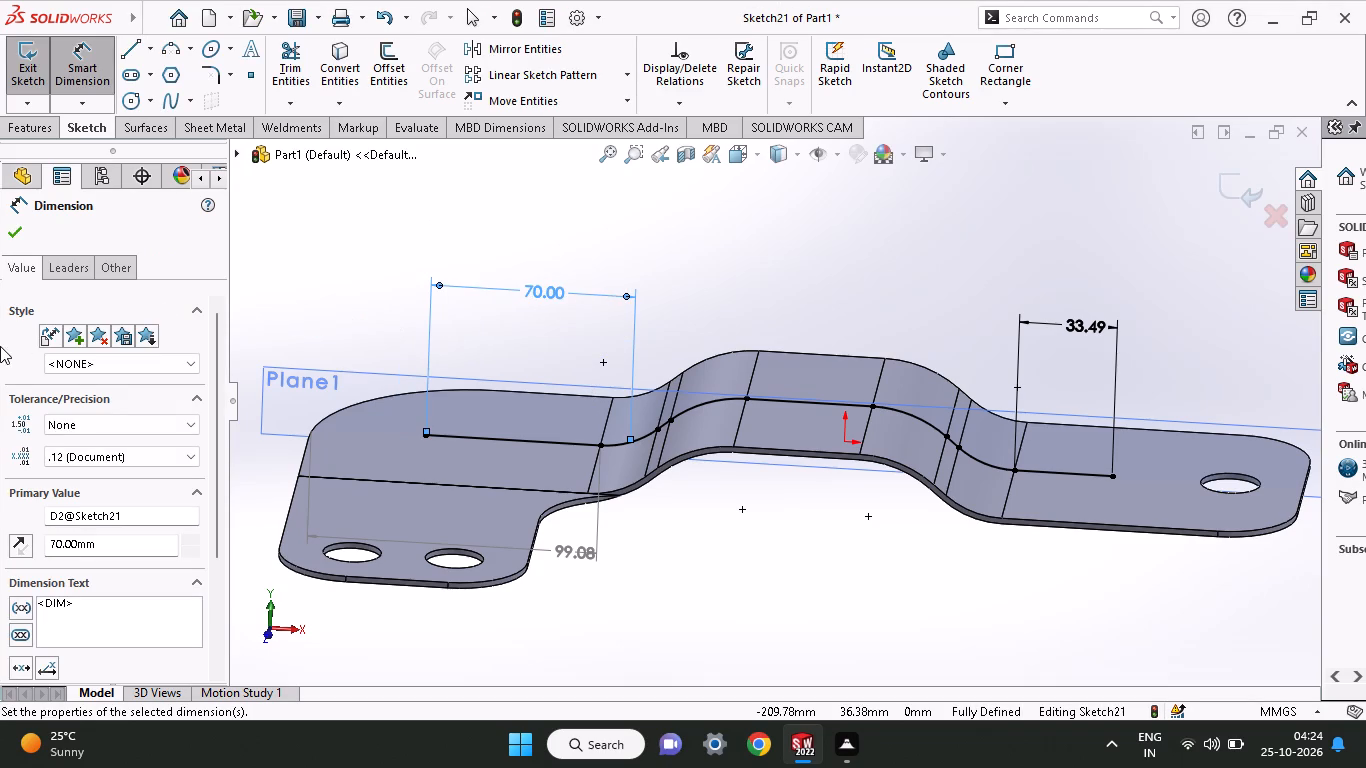
left_click(14, 245)
left_click(14, 235)
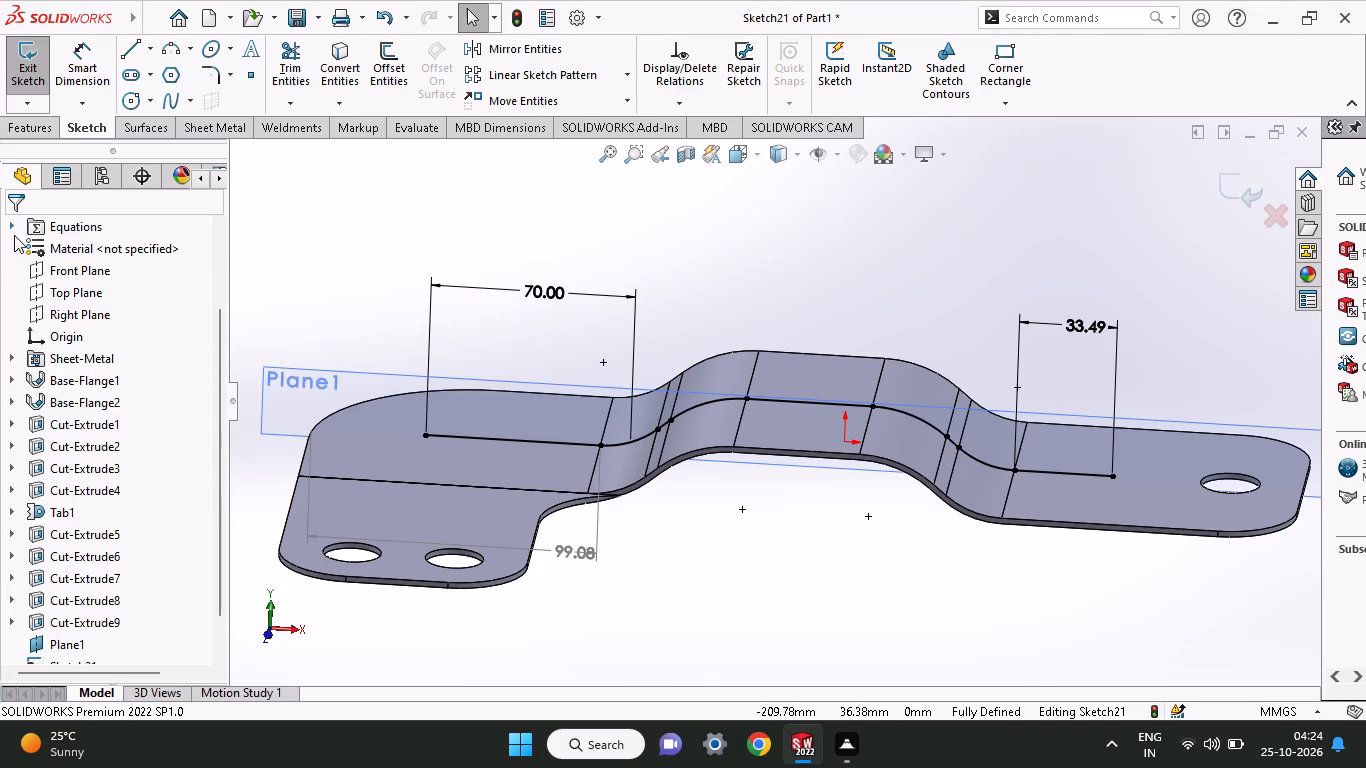
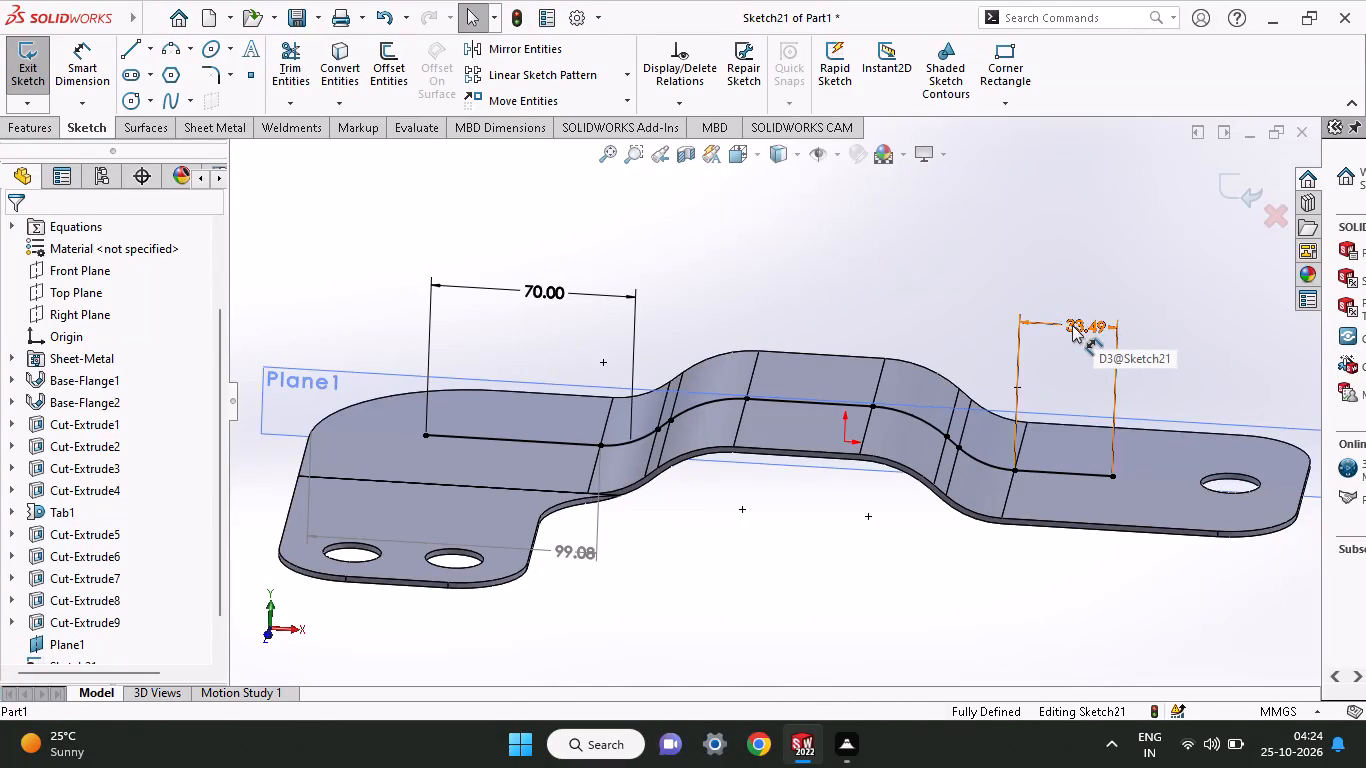
Delete the length dimension of the holed-end line.
right_click(1072, 325)
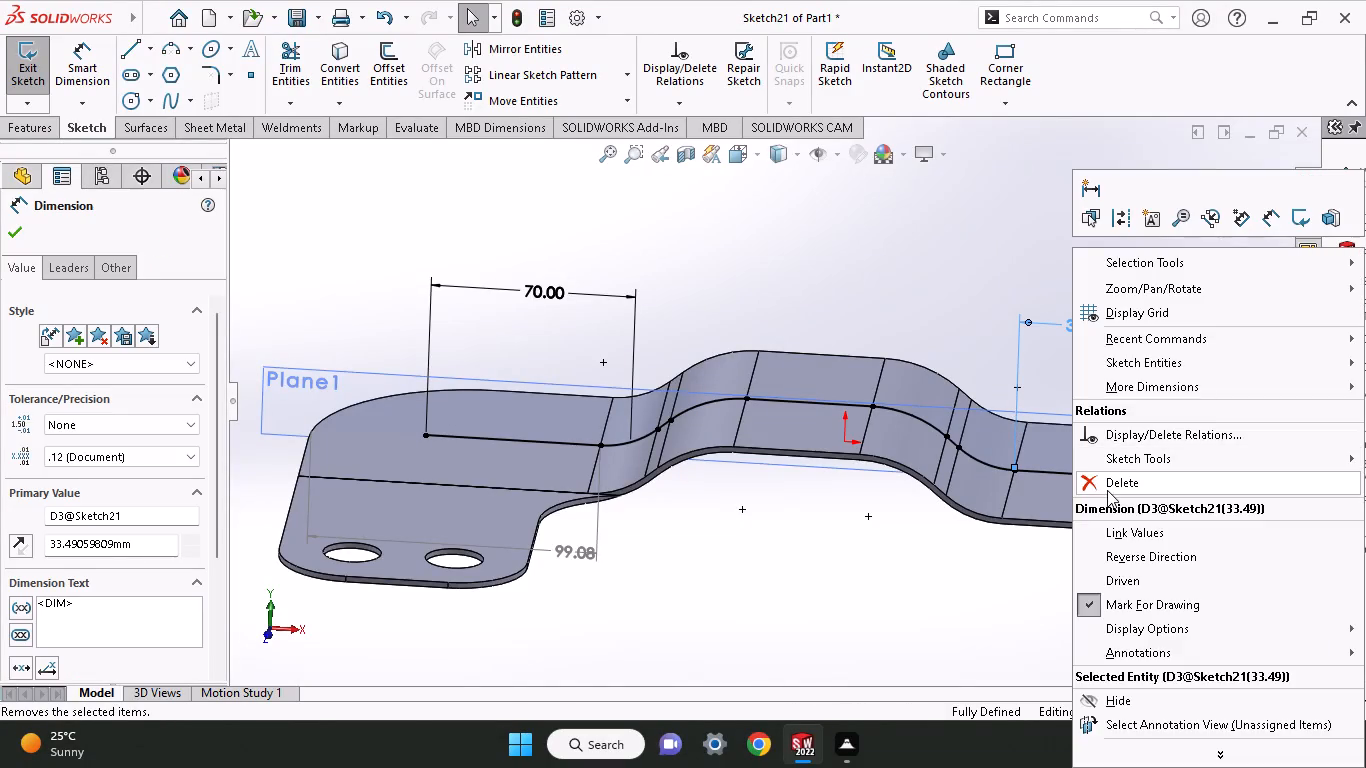
left_click(1107, 490)
Dimension the overall distance between the free endpoints of the tab-side and holed-end lines to 245 mm.
left_click(96, 62)
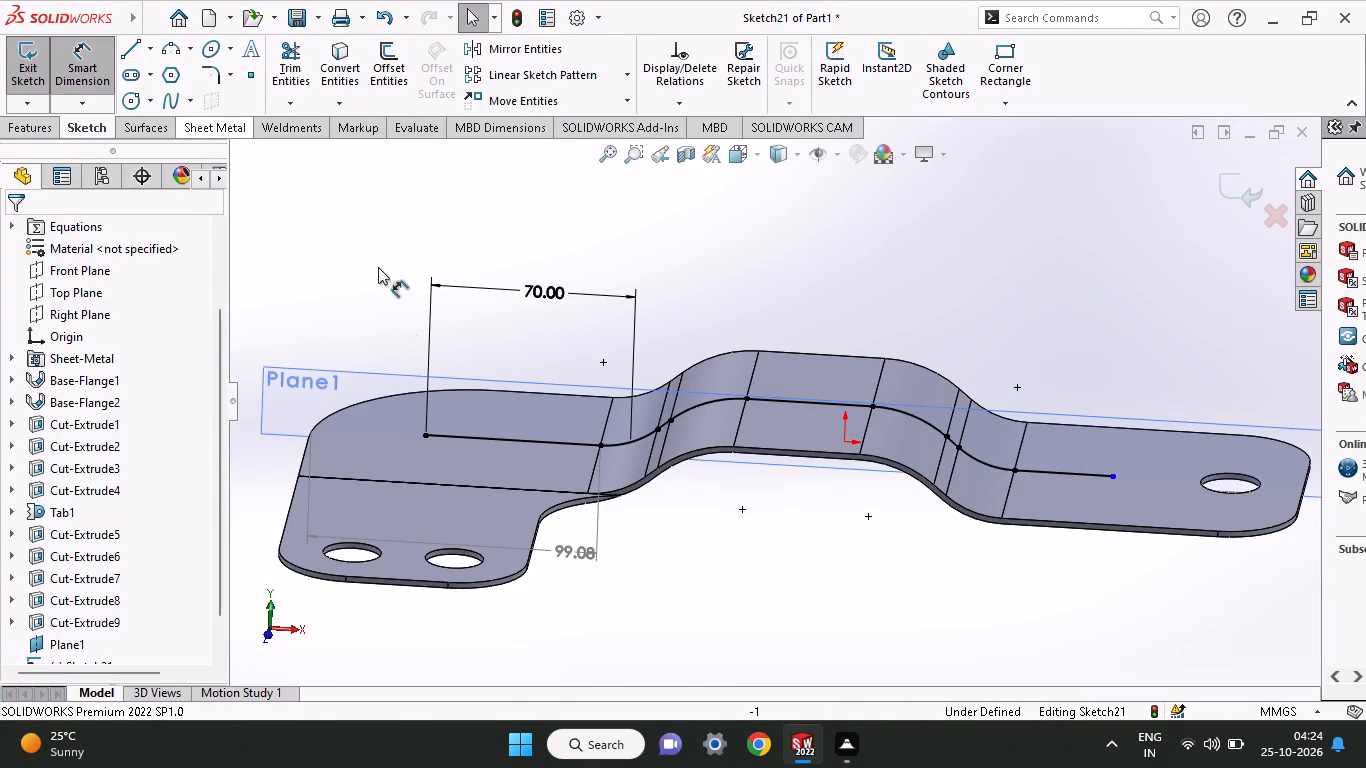
left_click(424, 439)
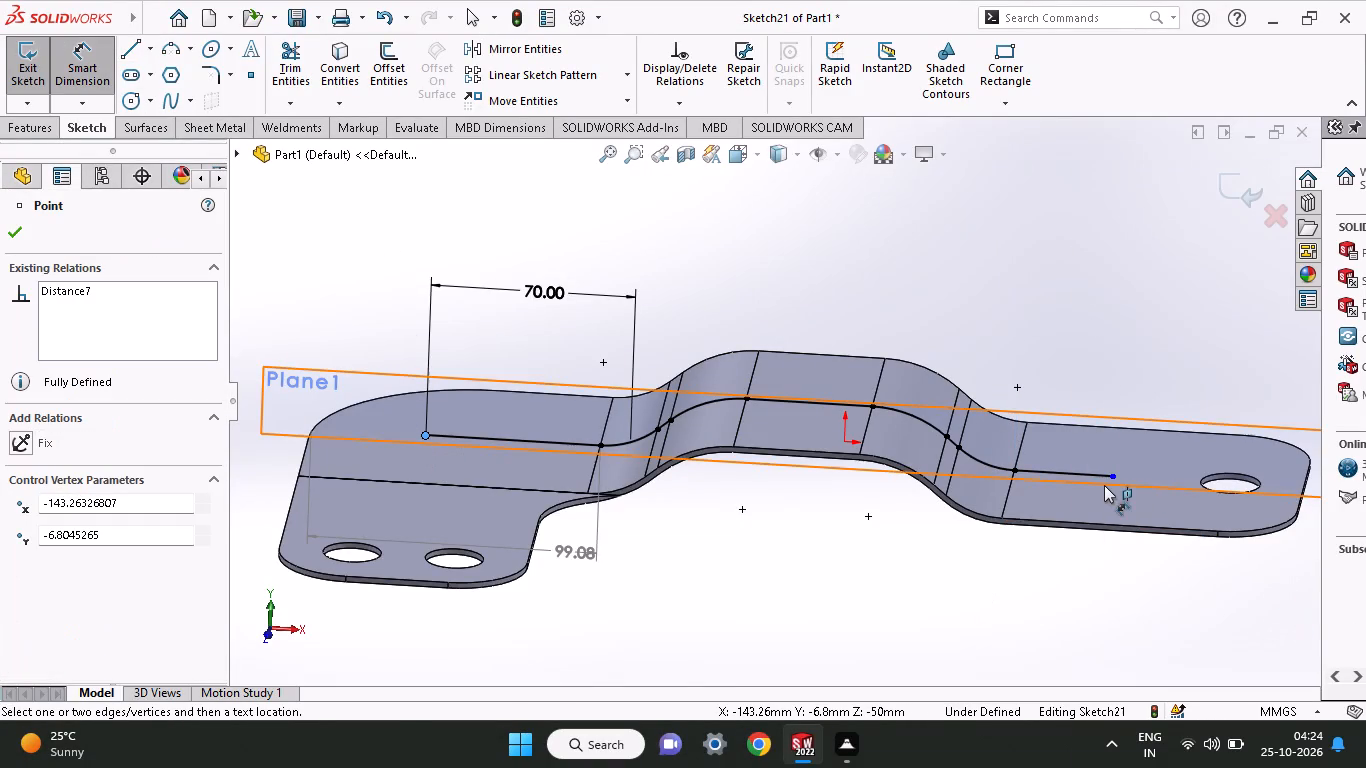
left_click(1111, 477)
left_click(757, 566)
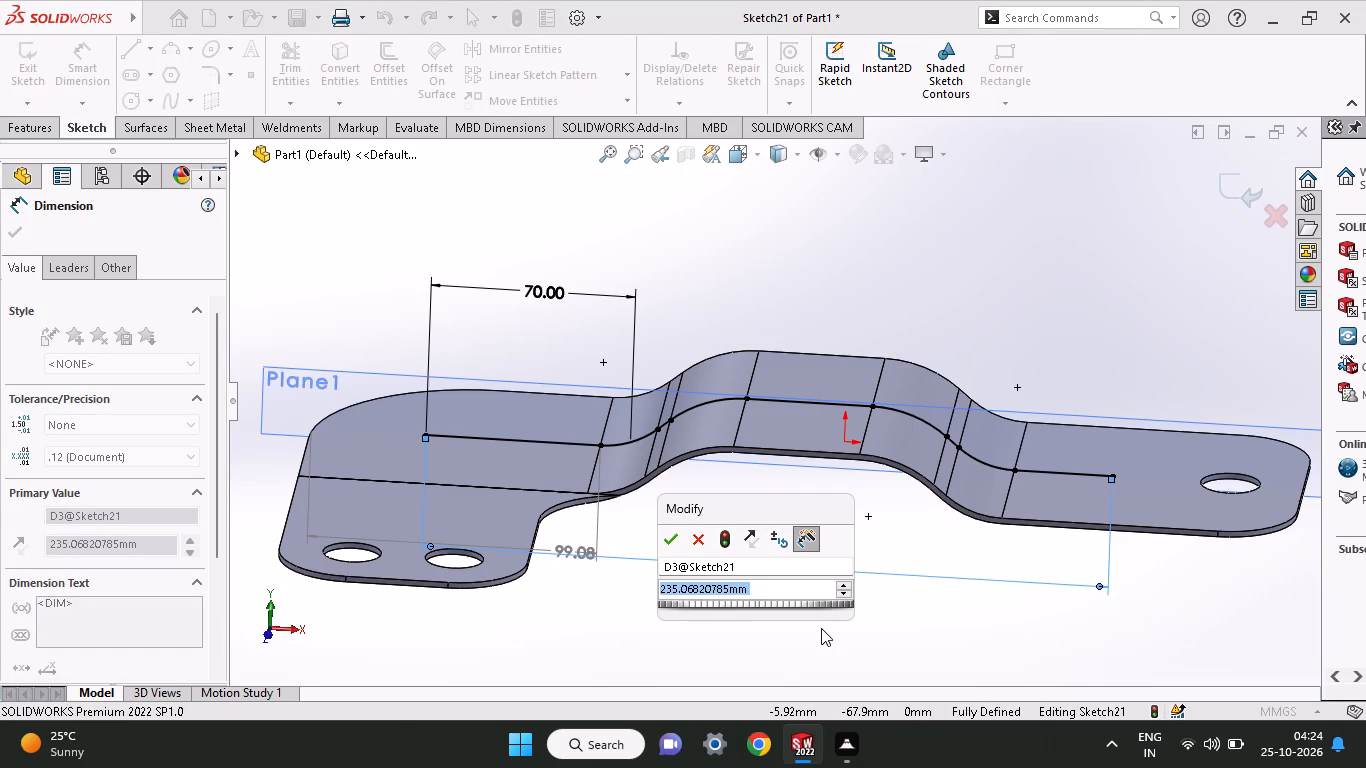
type("245")
key("Return")
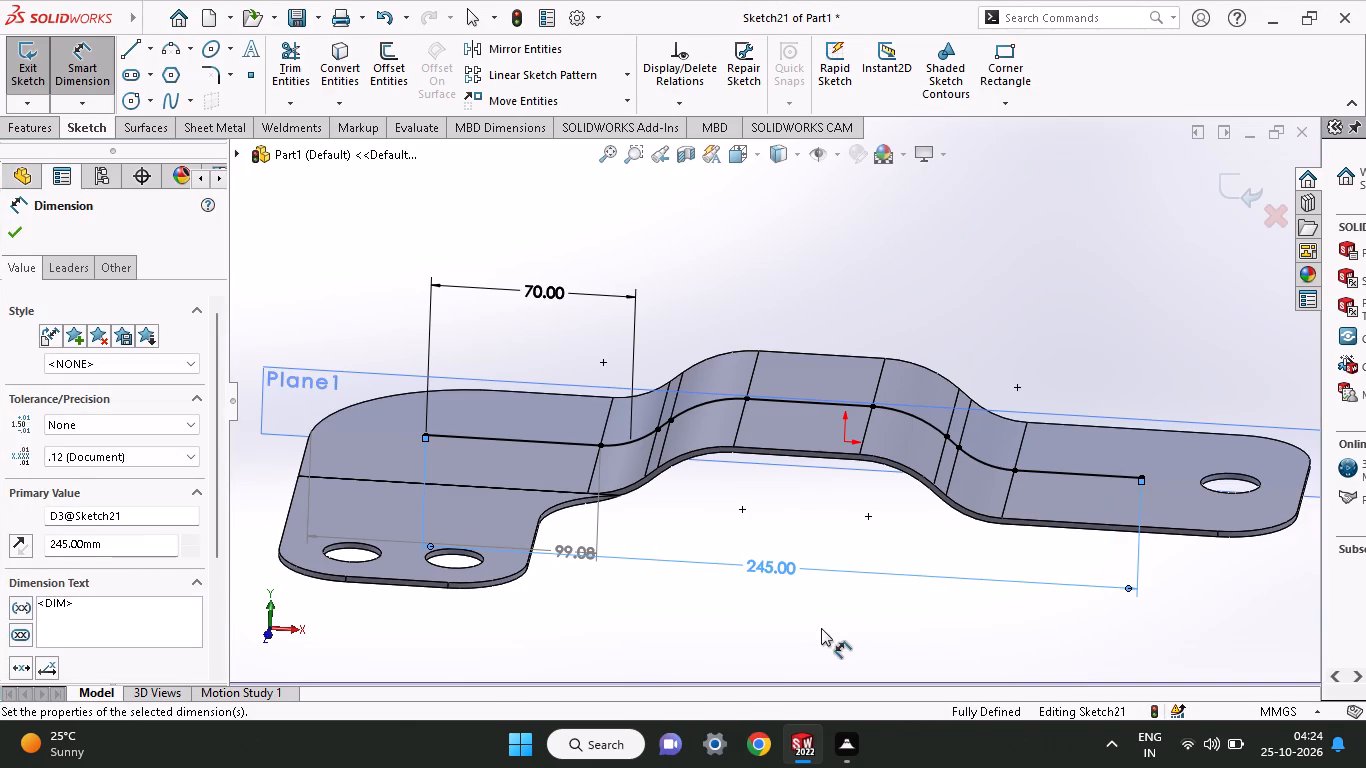
left_click(21, 238)
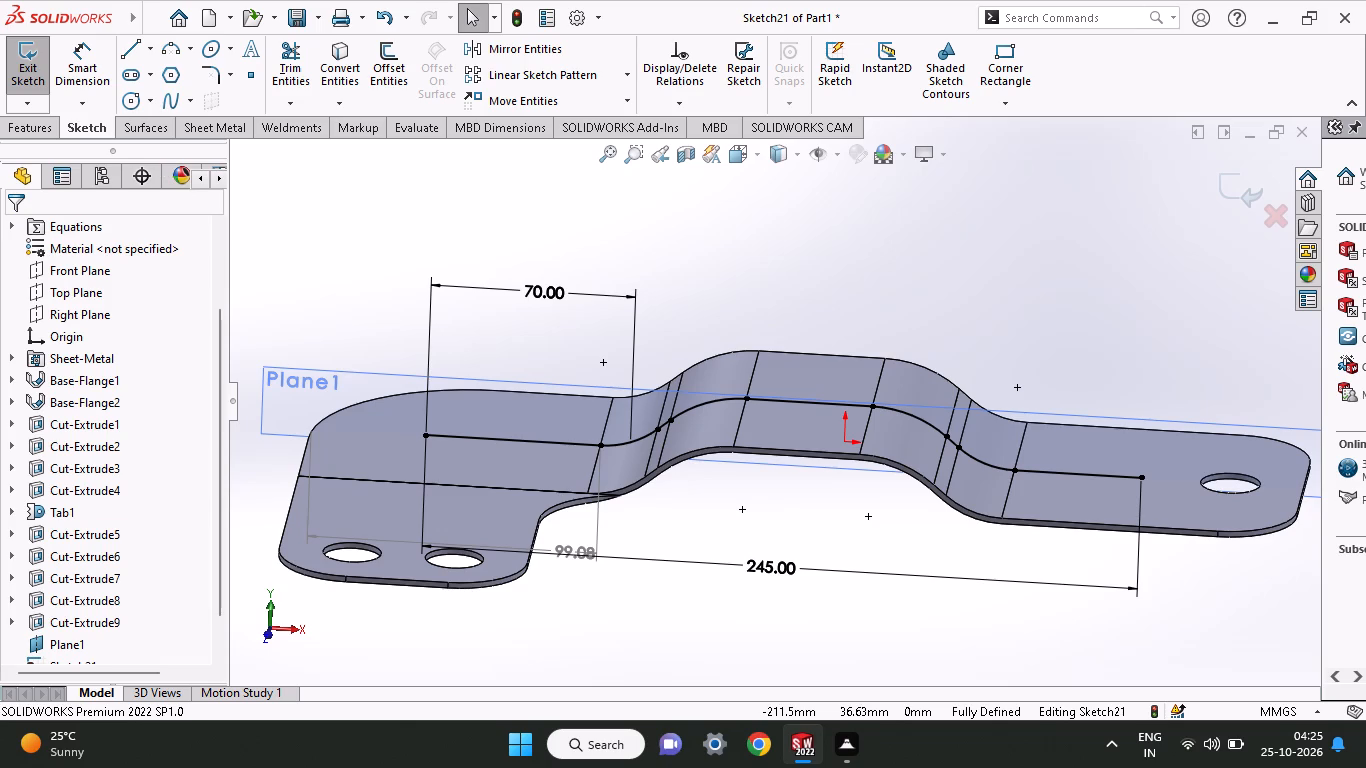
Create a swept boss with a 20 mm diameter circular profile along the raised profile sketch.
left_click(35, 118)
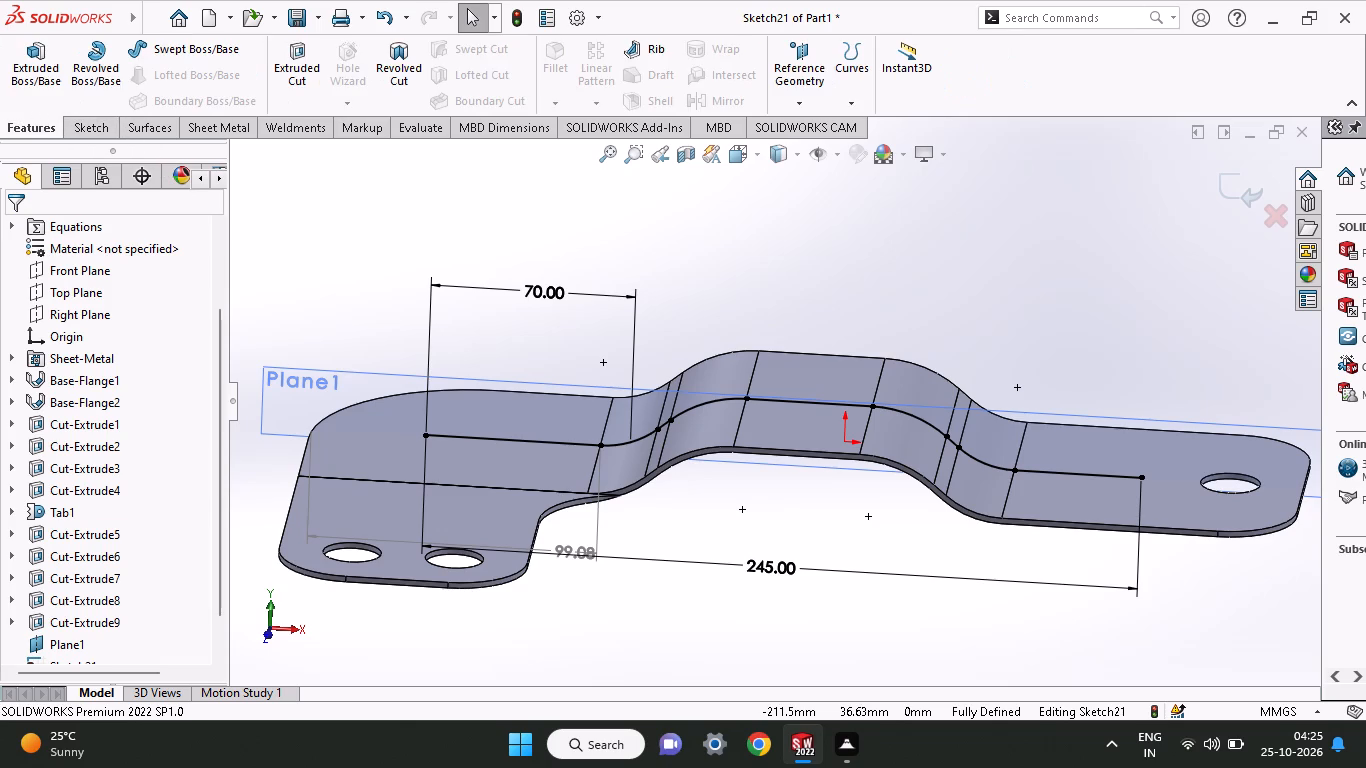
left_click(184, 58)
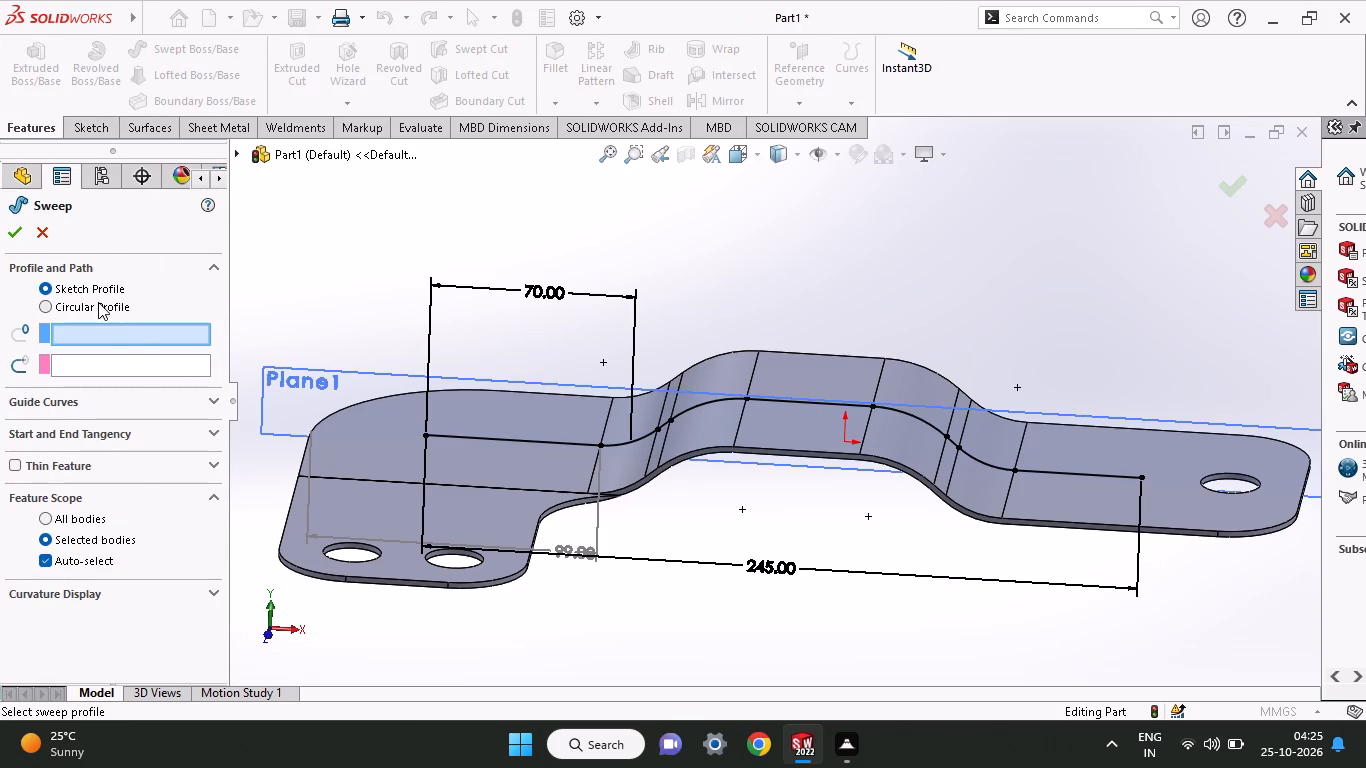
left_click(98, 302)
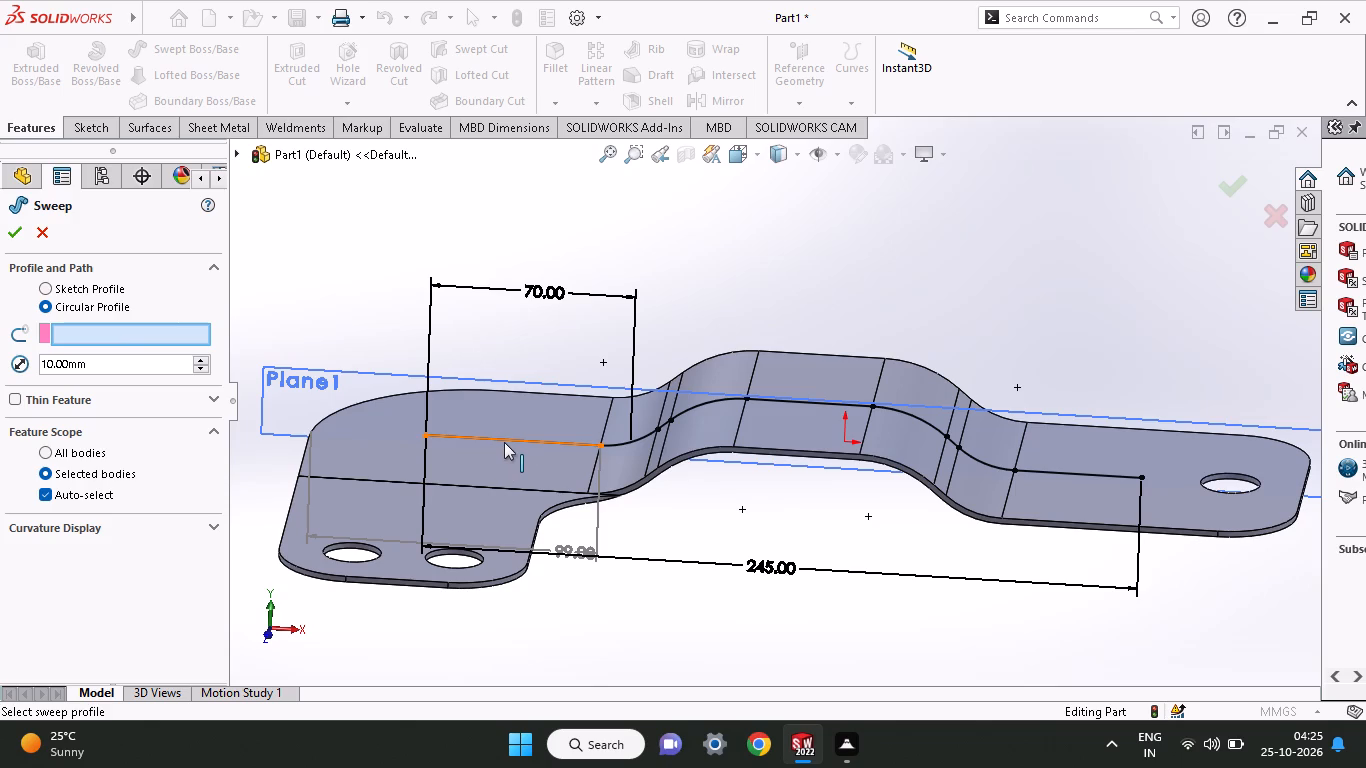
left_click(504, 441)
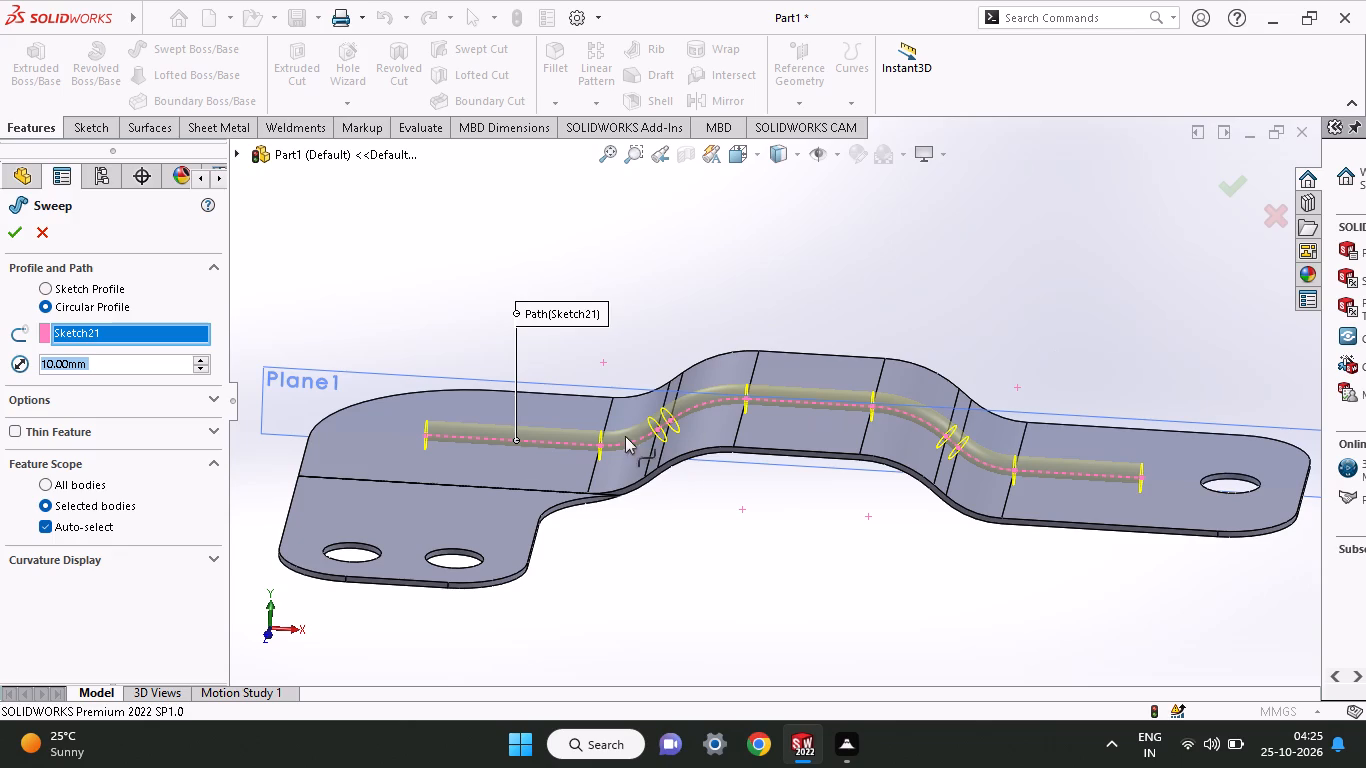
type("20")
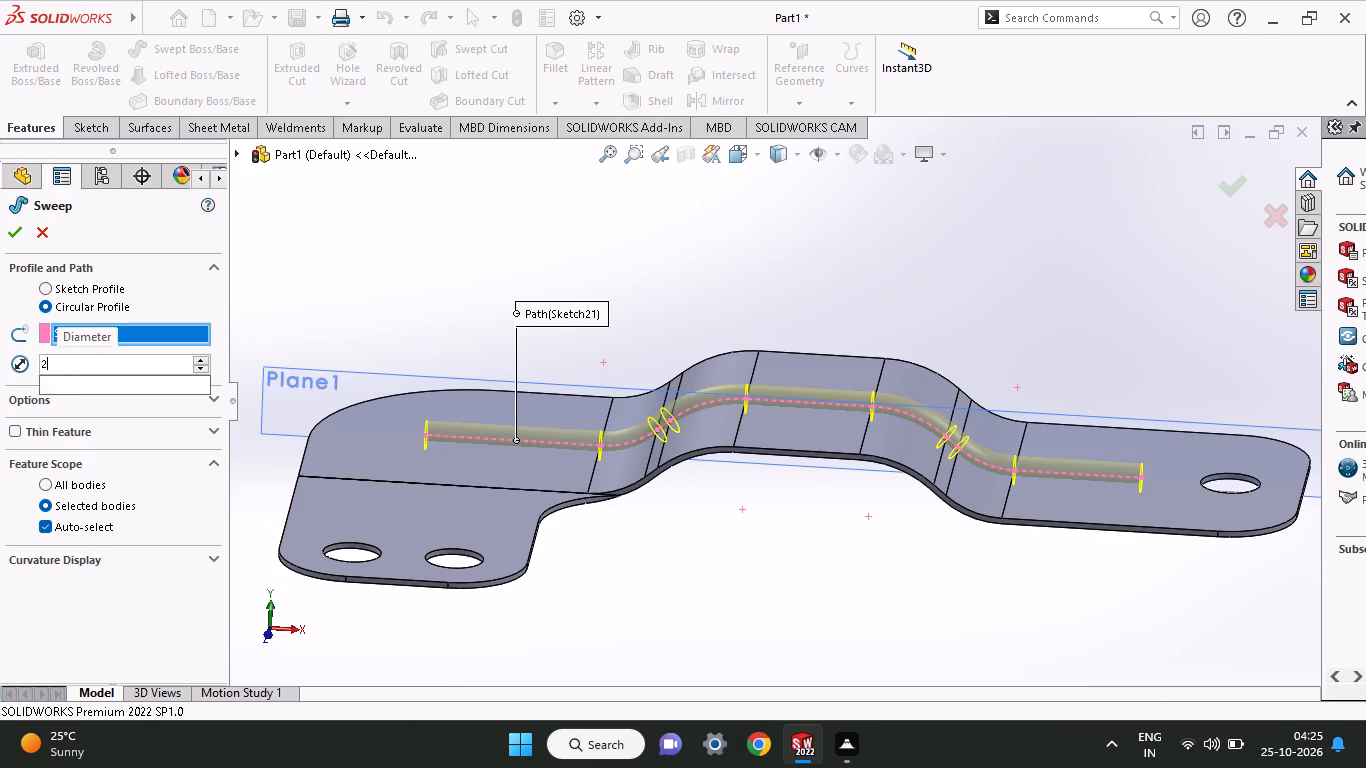
key("Return")
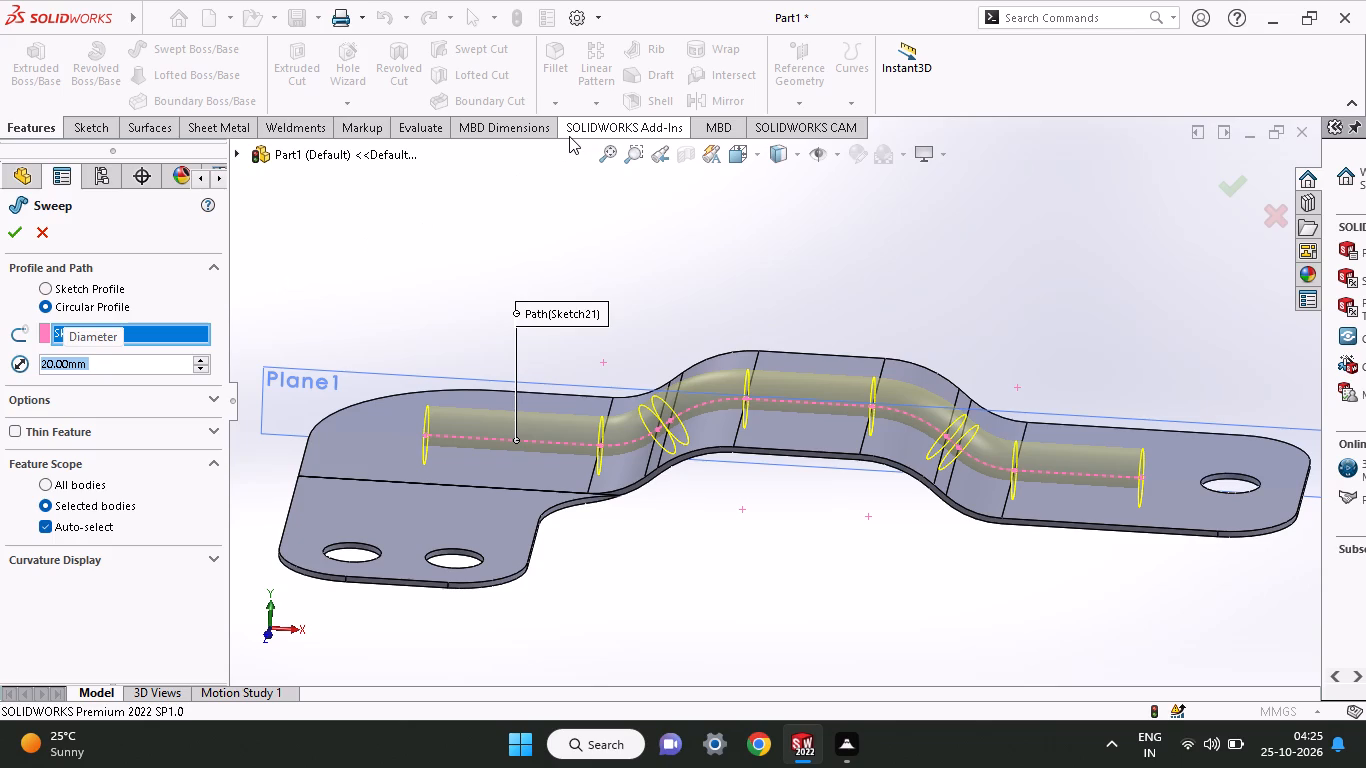
middle_click_drag(774, 528, 784, 342)
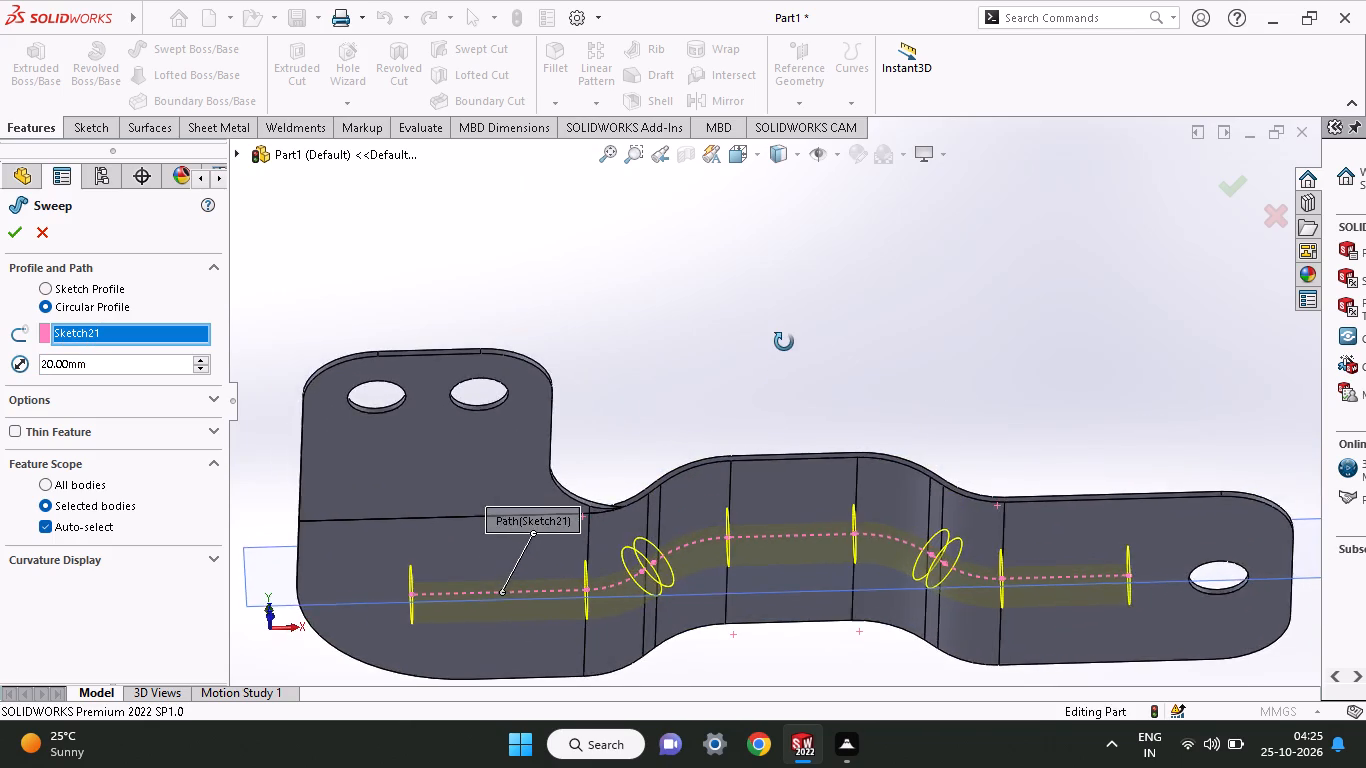
middle_click_drag(784, 342, 753, 567)
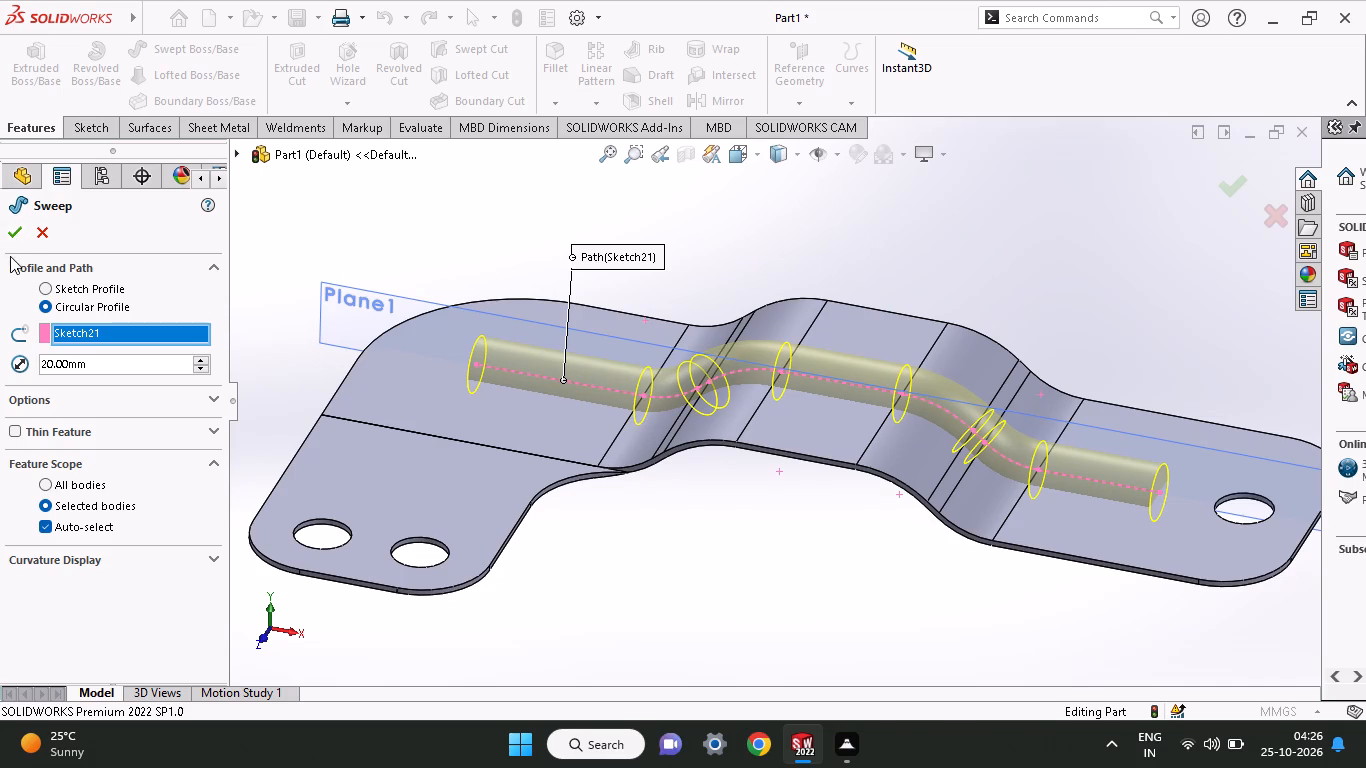
left_click(43, 289)
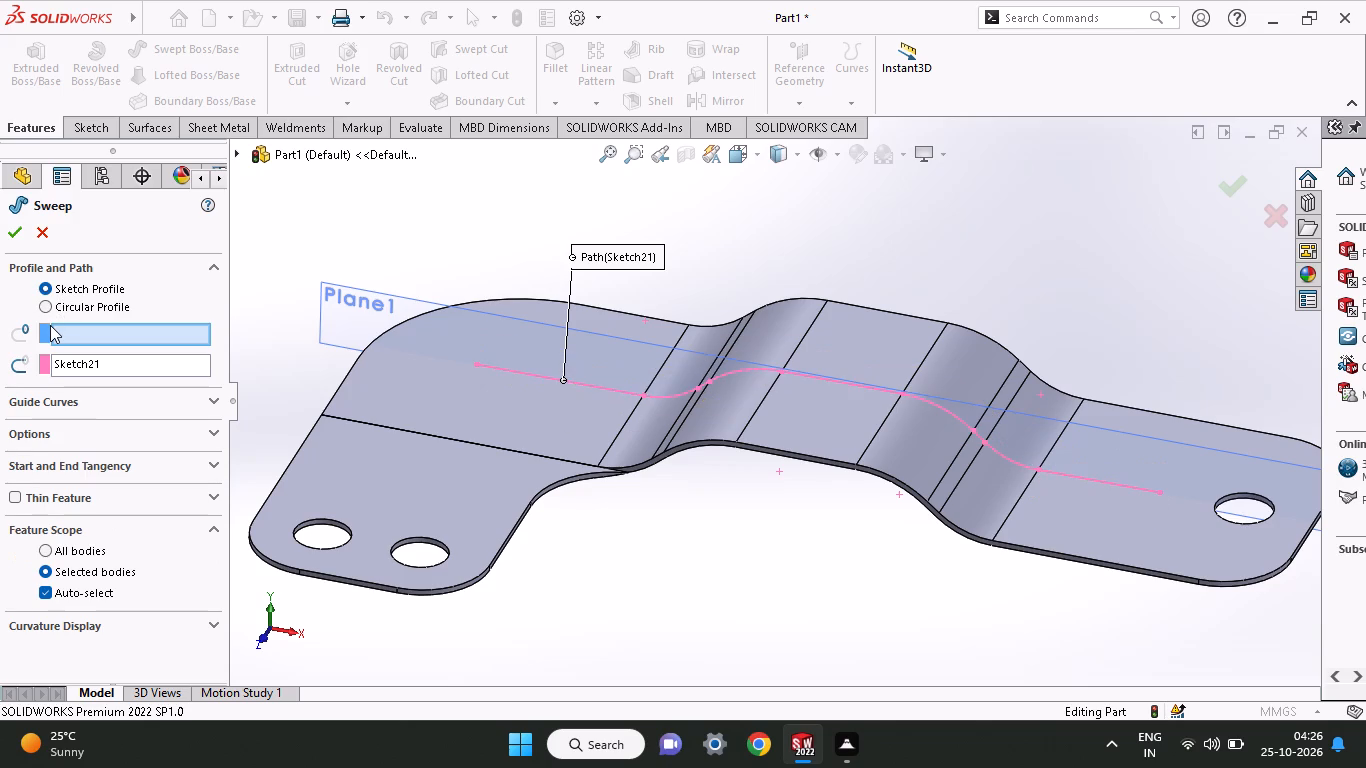
left_click(51, 300)
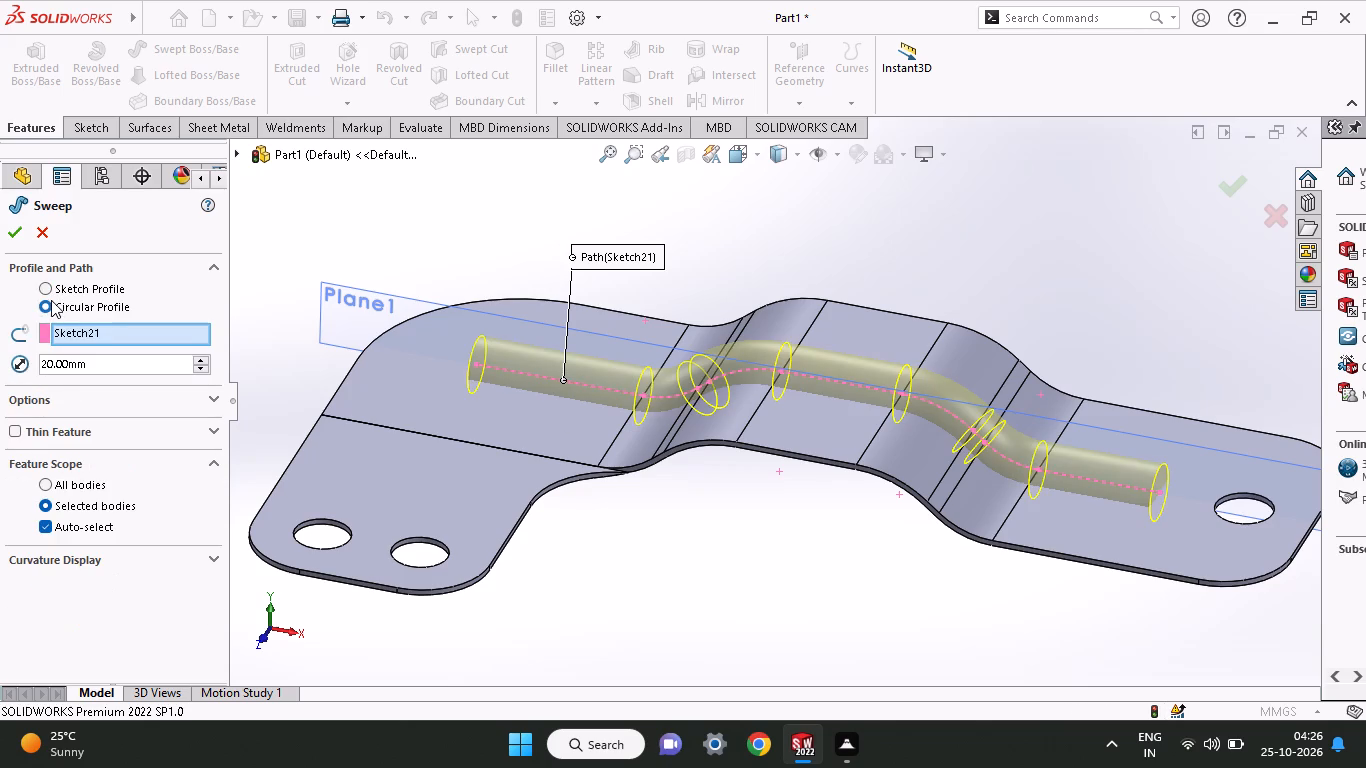
left_click(10, 231)
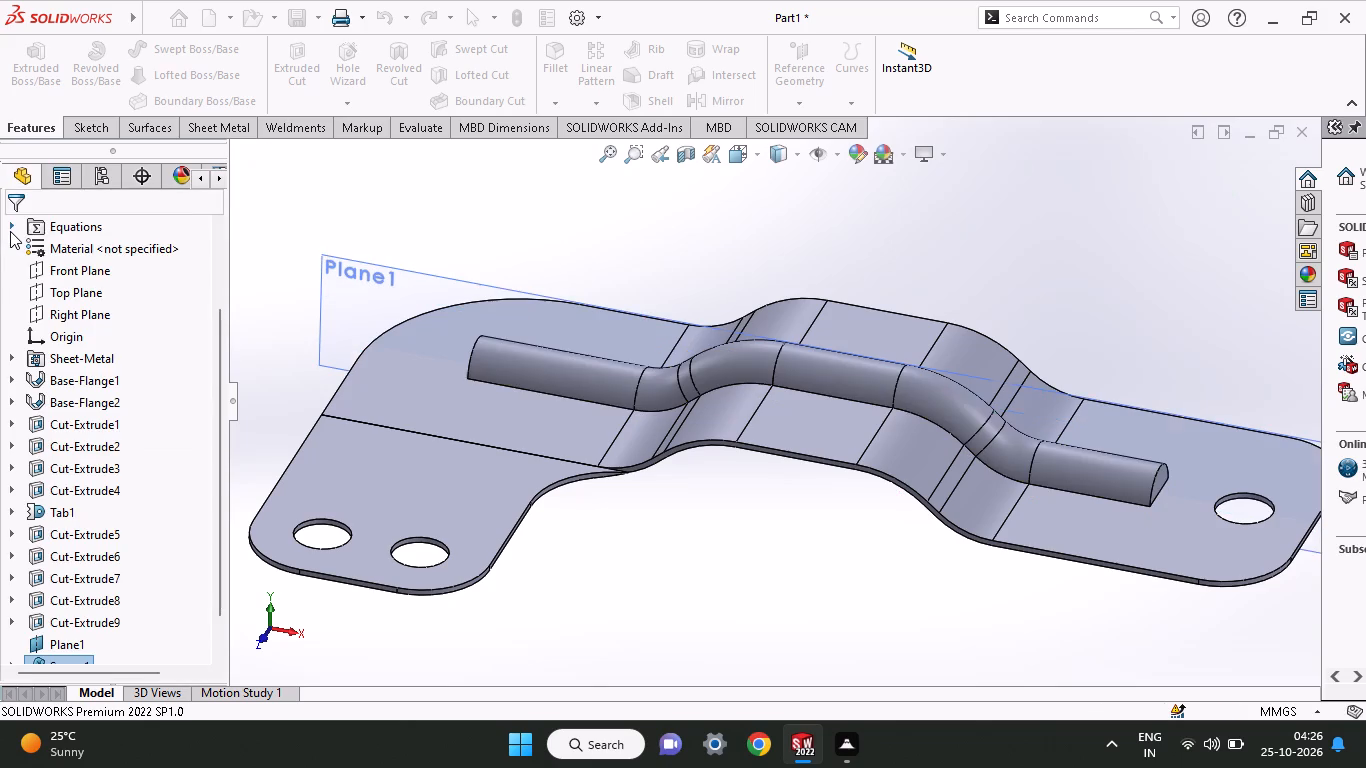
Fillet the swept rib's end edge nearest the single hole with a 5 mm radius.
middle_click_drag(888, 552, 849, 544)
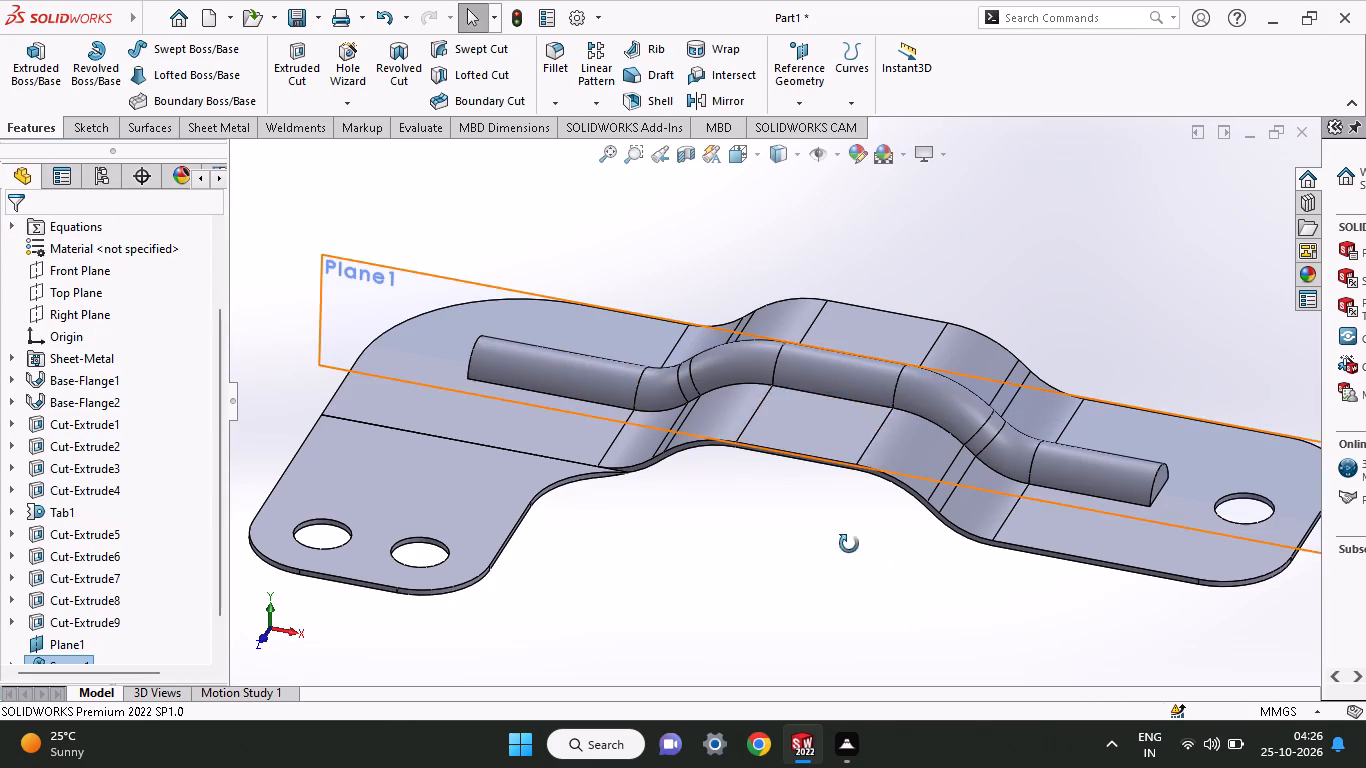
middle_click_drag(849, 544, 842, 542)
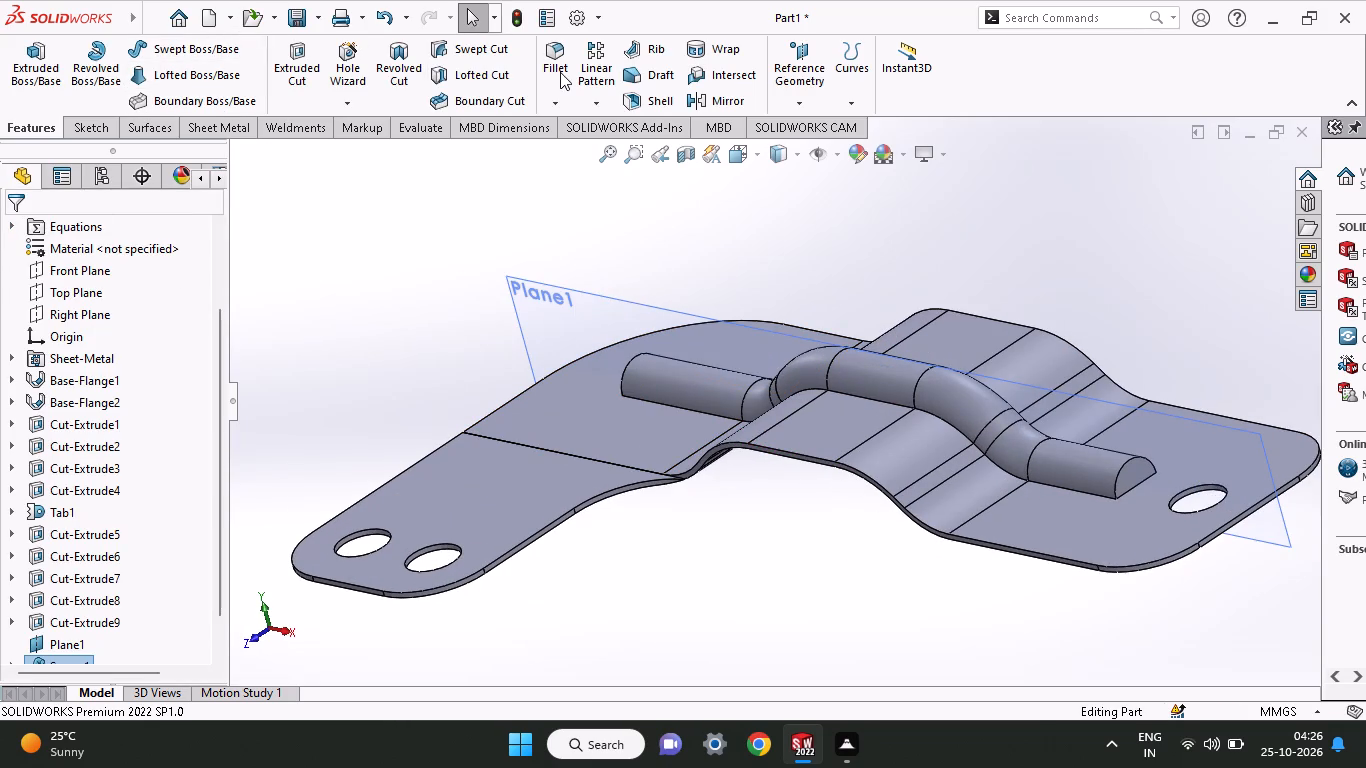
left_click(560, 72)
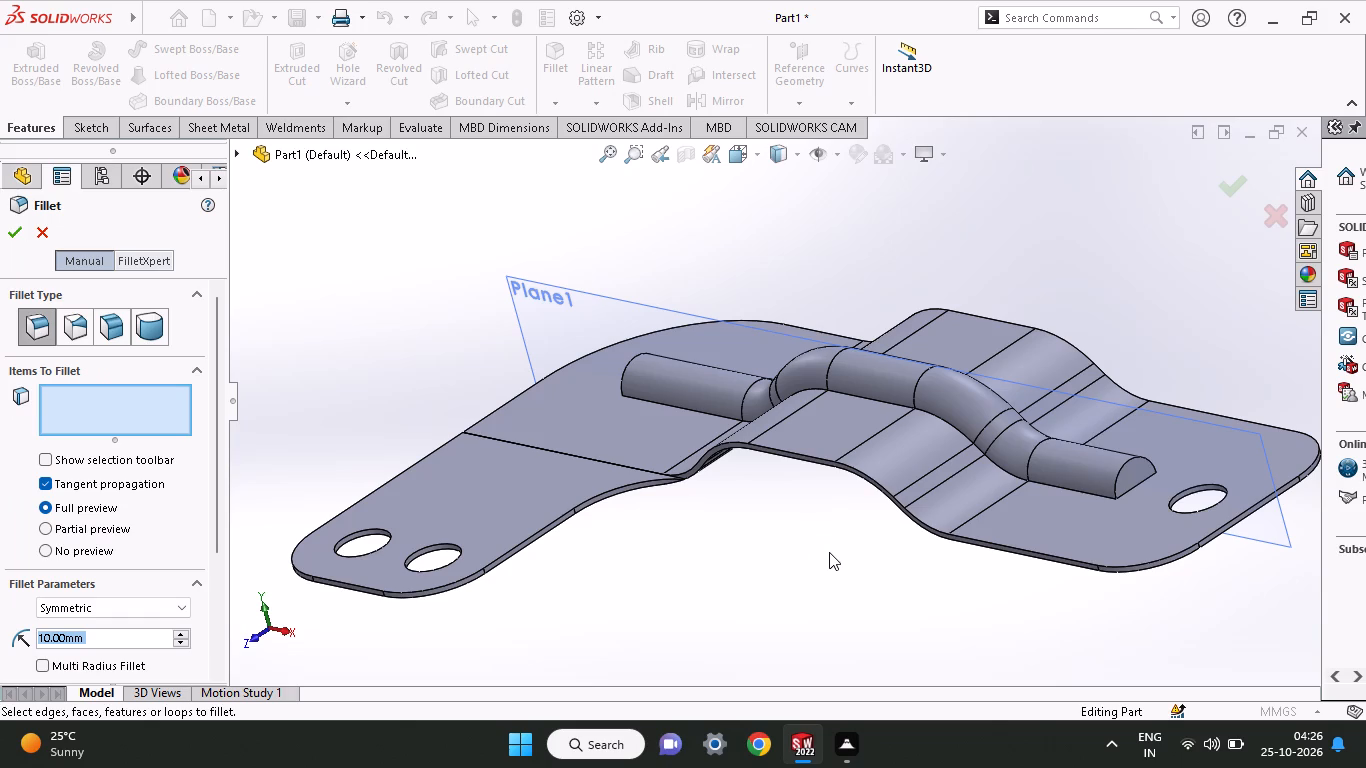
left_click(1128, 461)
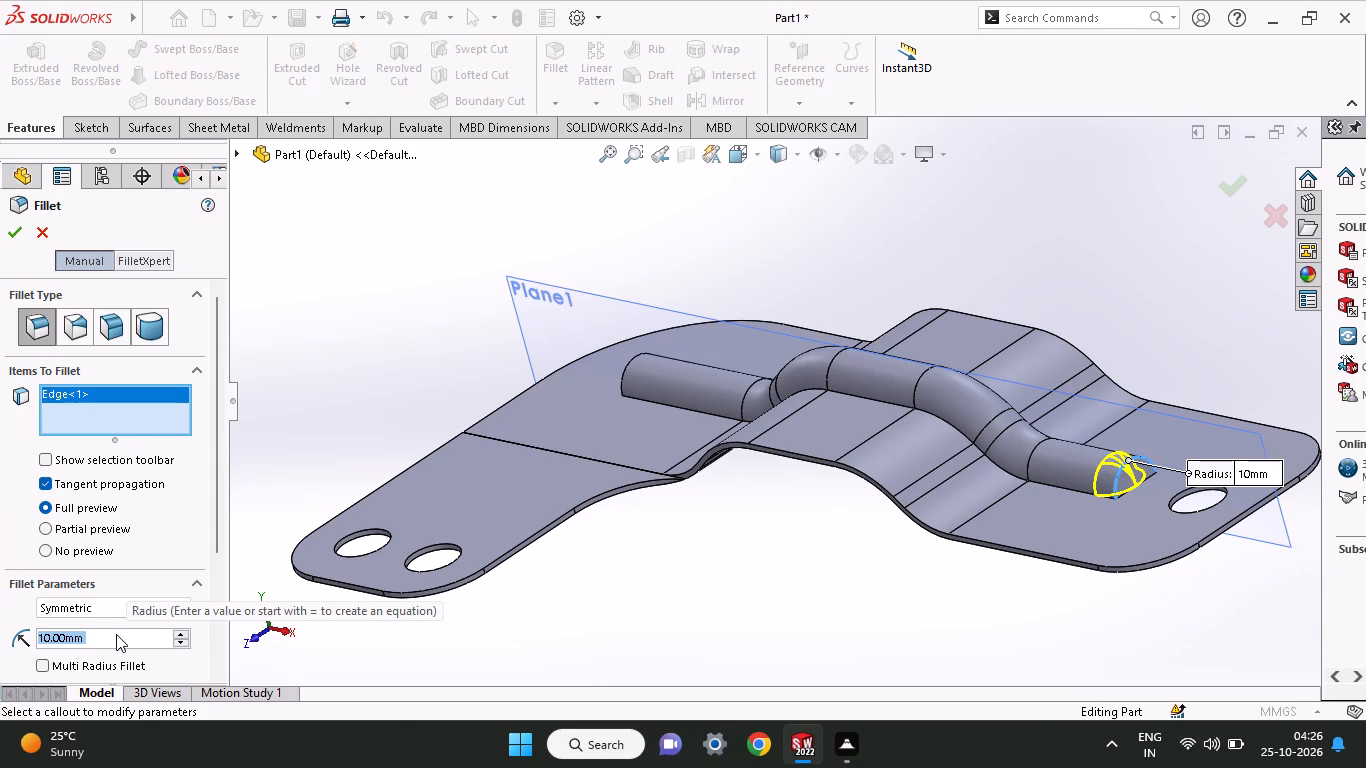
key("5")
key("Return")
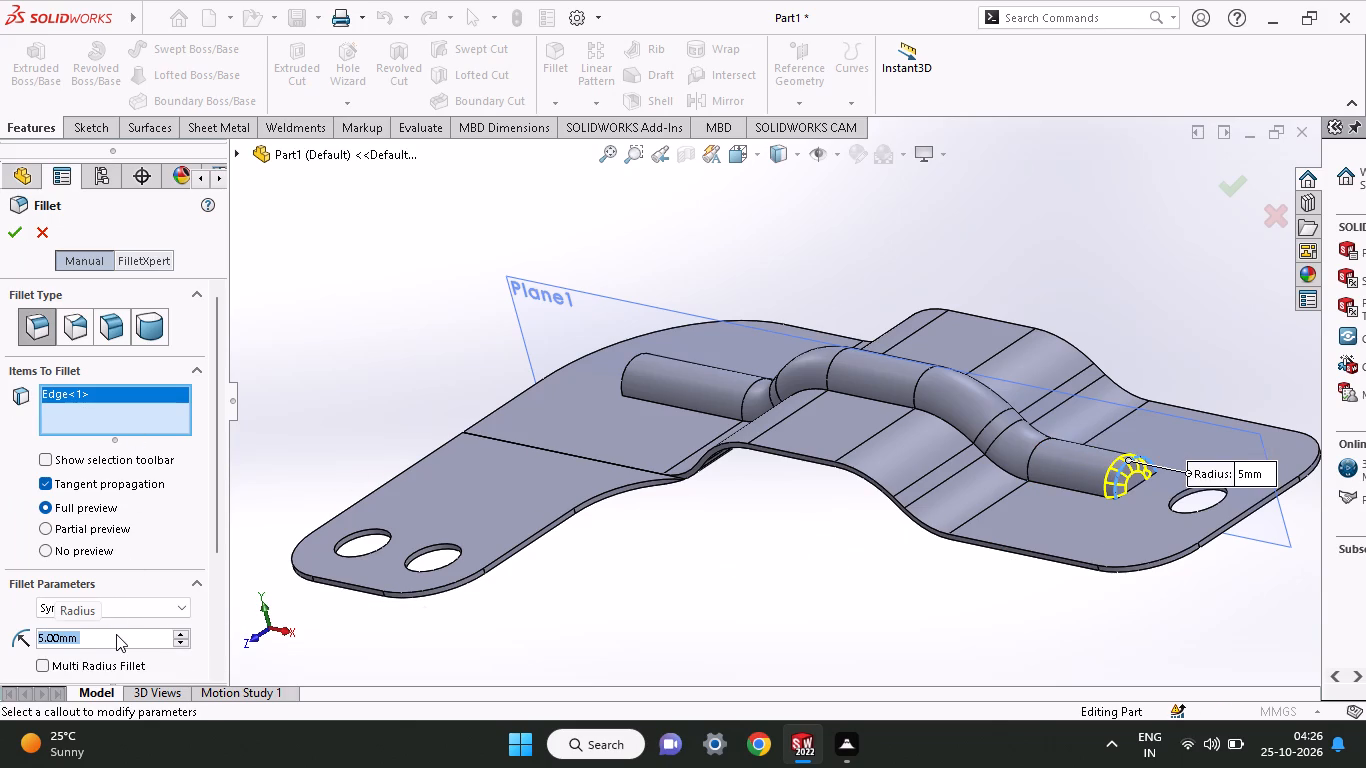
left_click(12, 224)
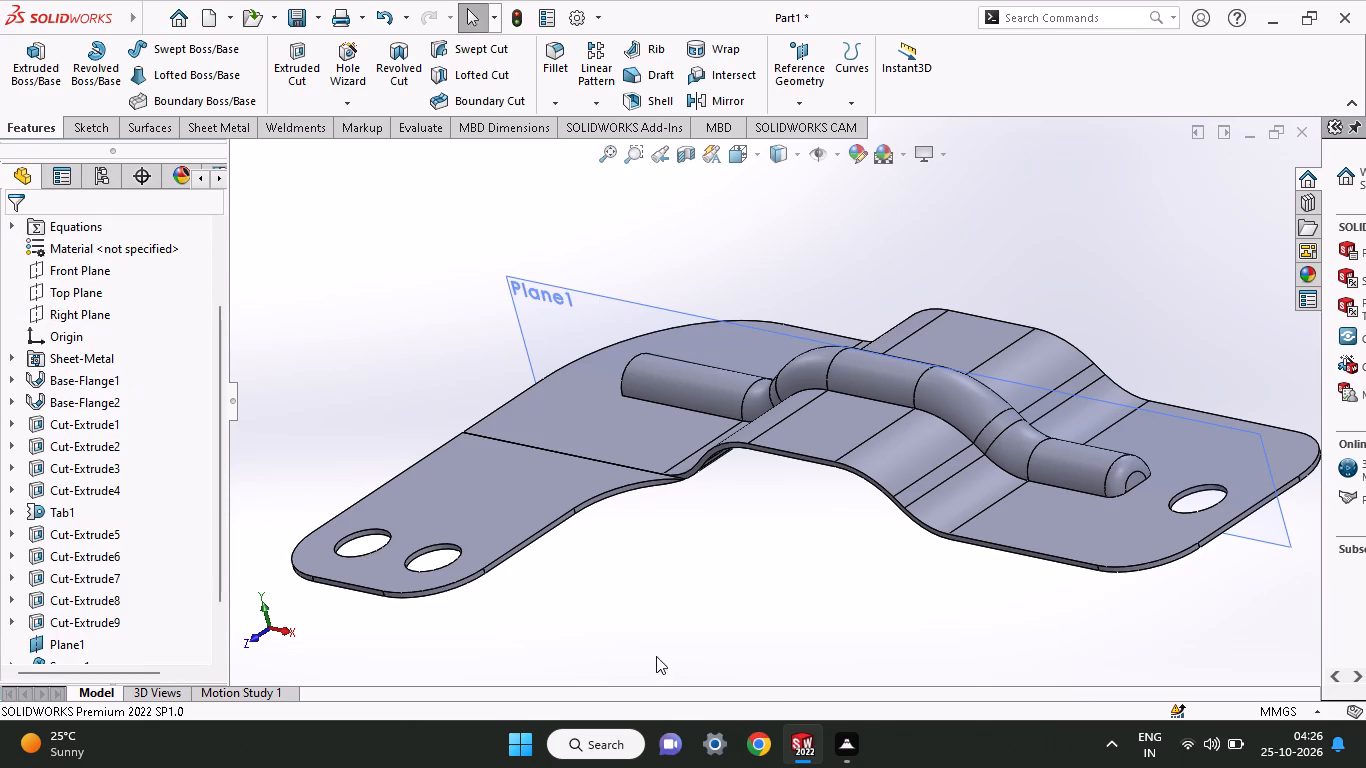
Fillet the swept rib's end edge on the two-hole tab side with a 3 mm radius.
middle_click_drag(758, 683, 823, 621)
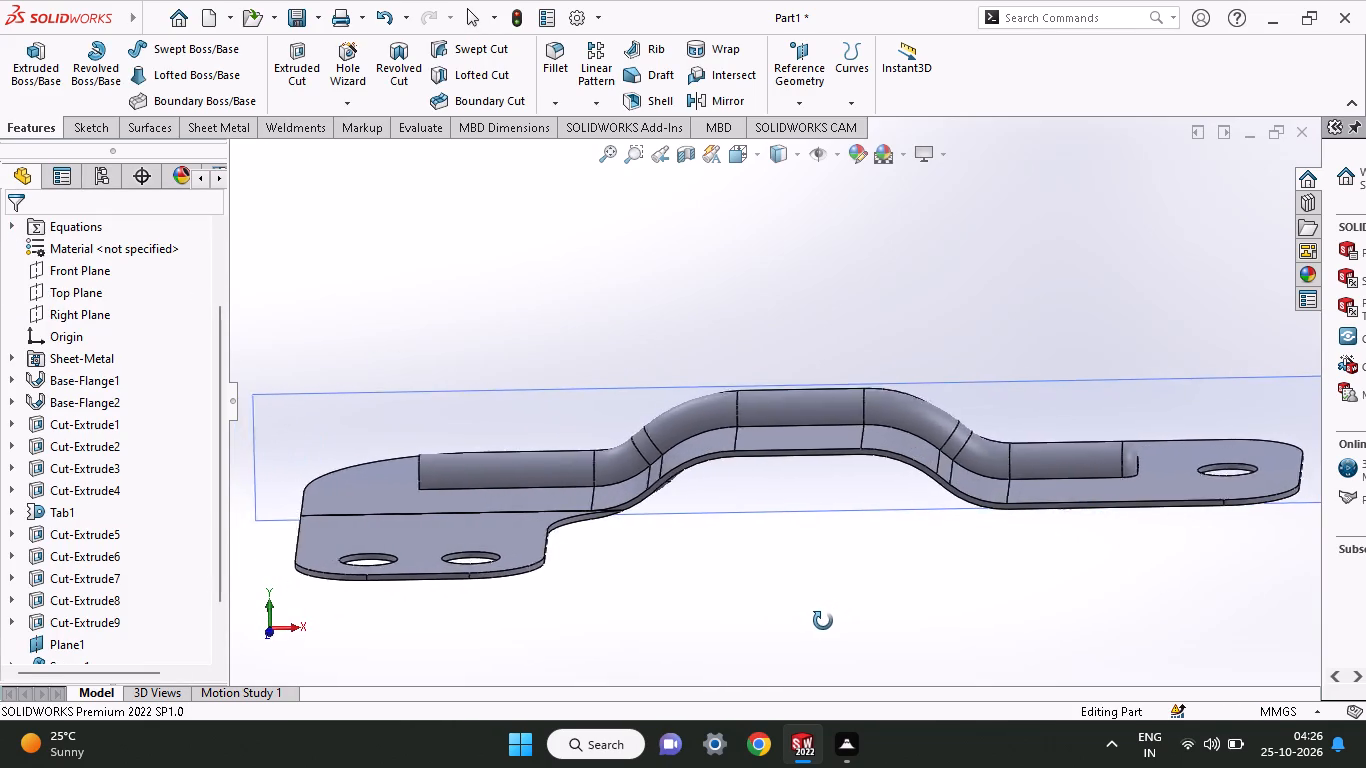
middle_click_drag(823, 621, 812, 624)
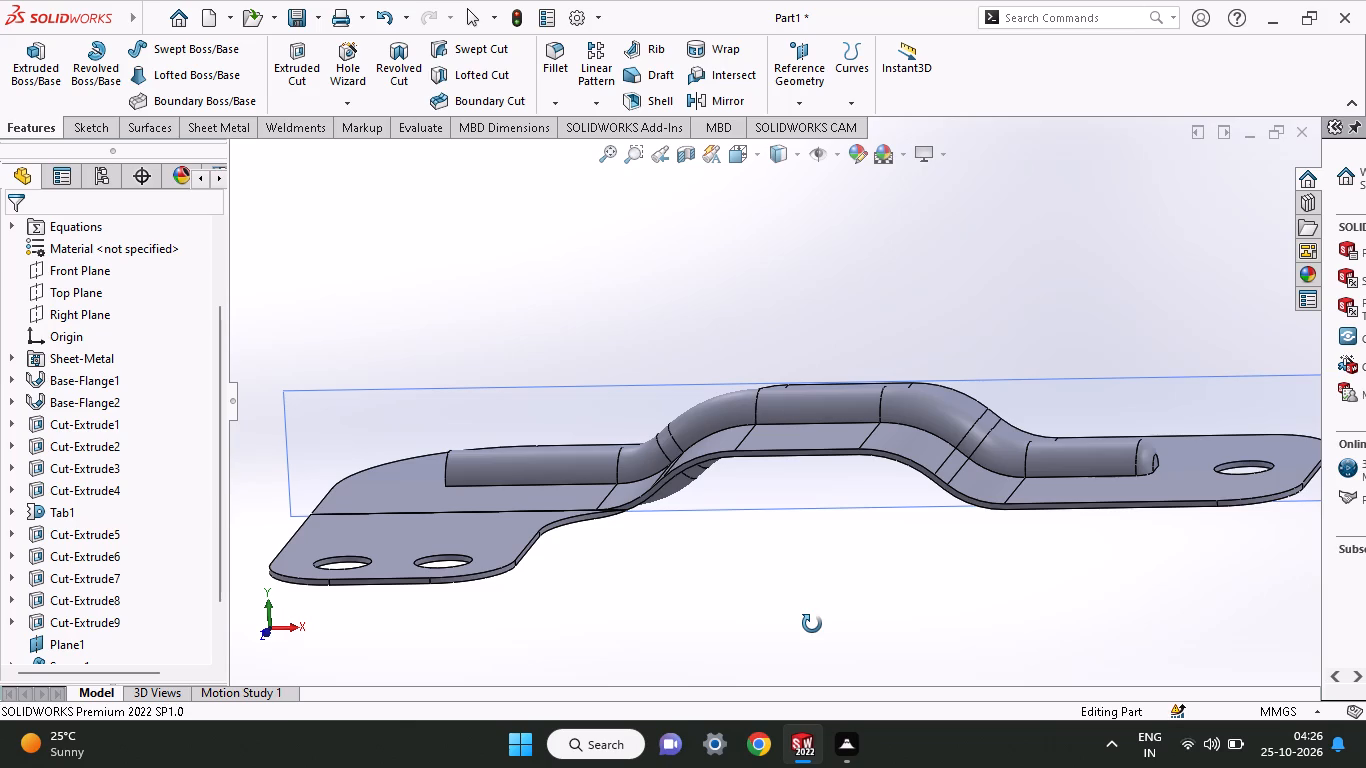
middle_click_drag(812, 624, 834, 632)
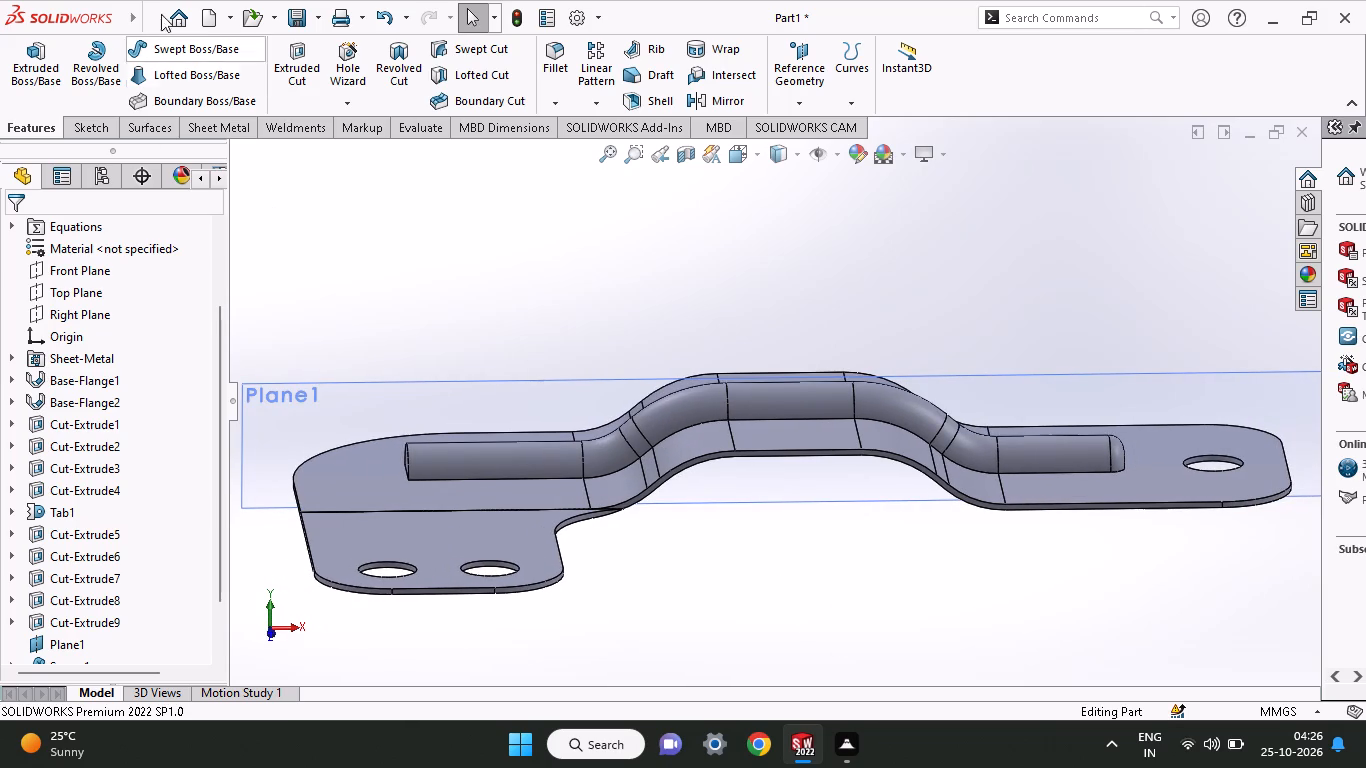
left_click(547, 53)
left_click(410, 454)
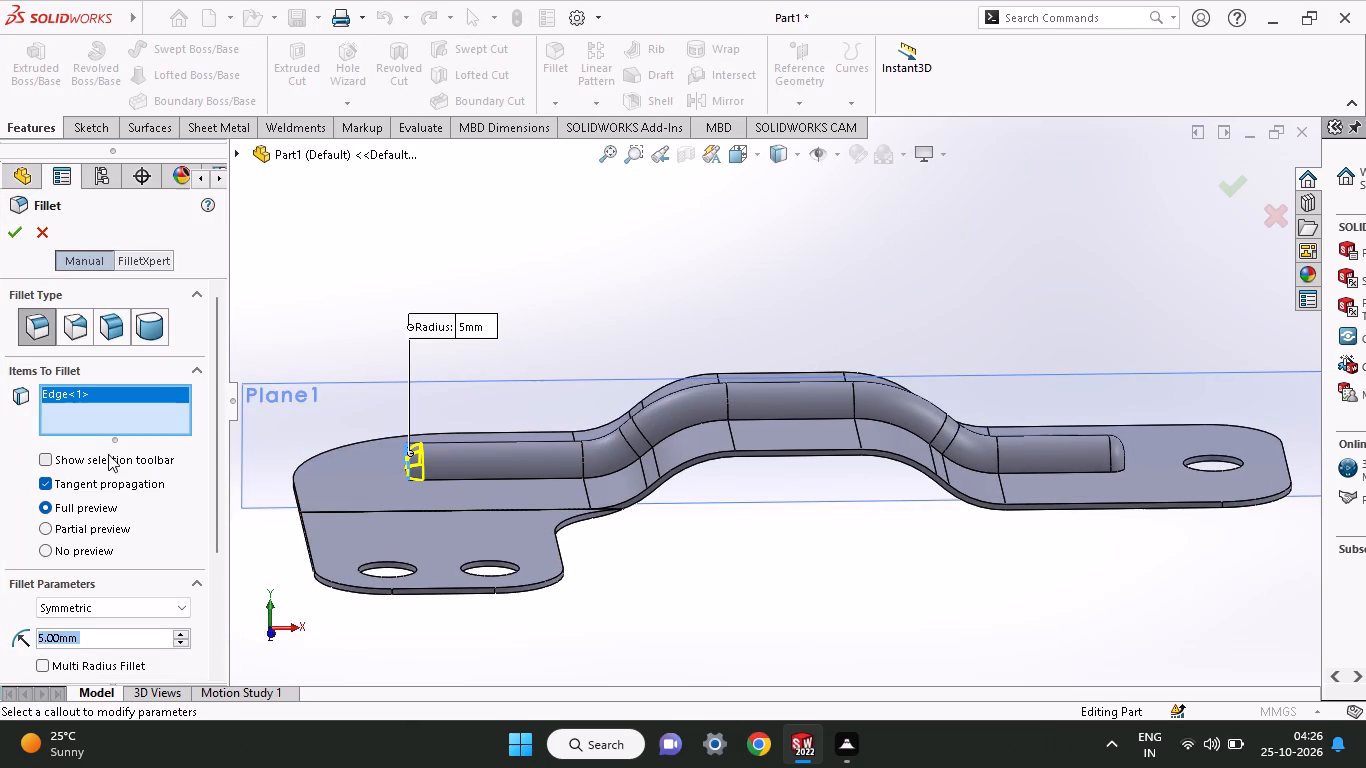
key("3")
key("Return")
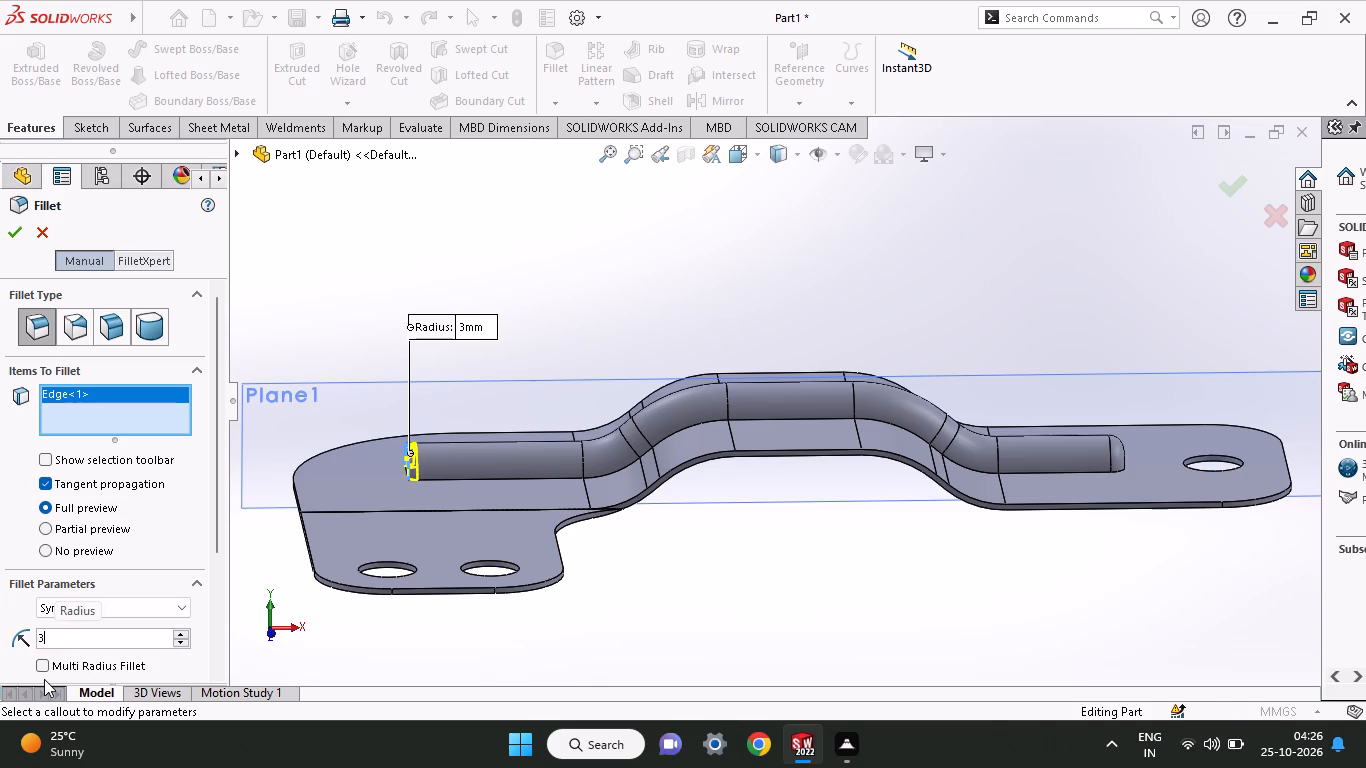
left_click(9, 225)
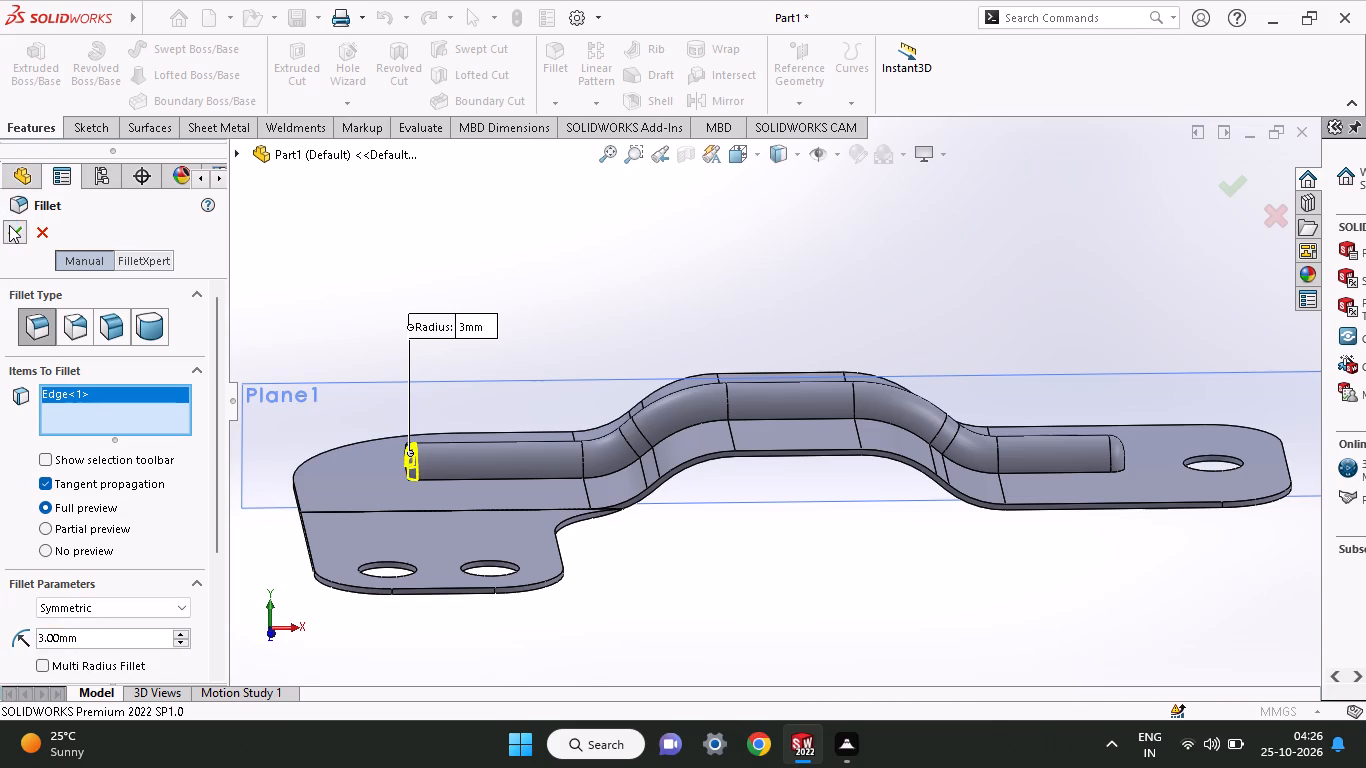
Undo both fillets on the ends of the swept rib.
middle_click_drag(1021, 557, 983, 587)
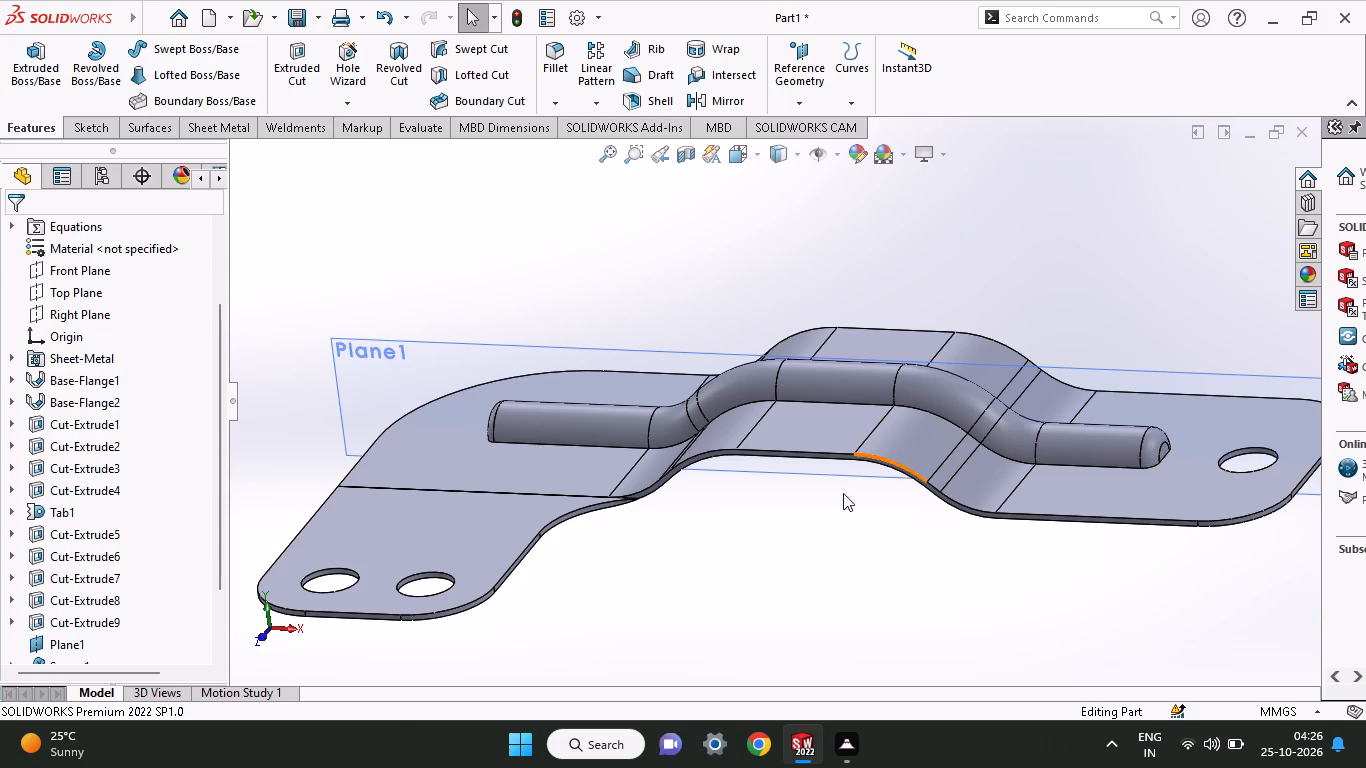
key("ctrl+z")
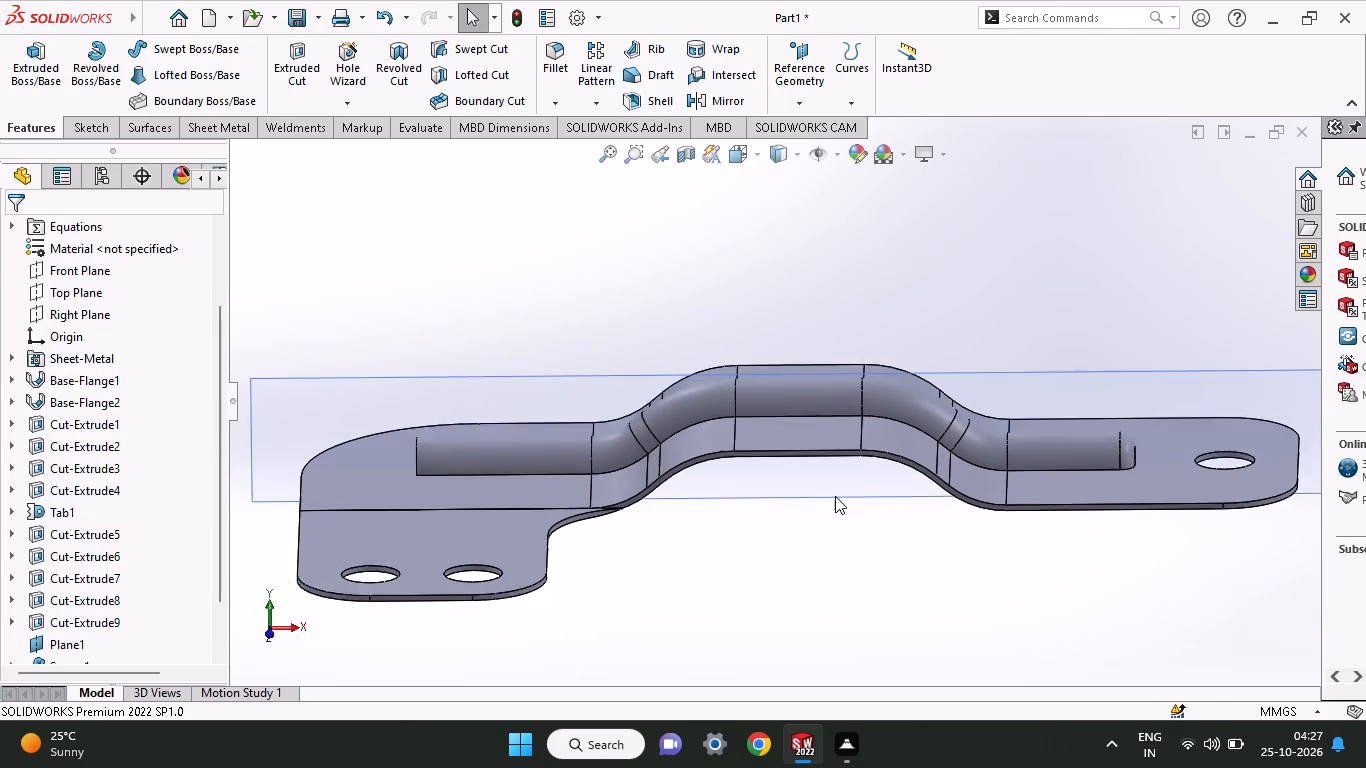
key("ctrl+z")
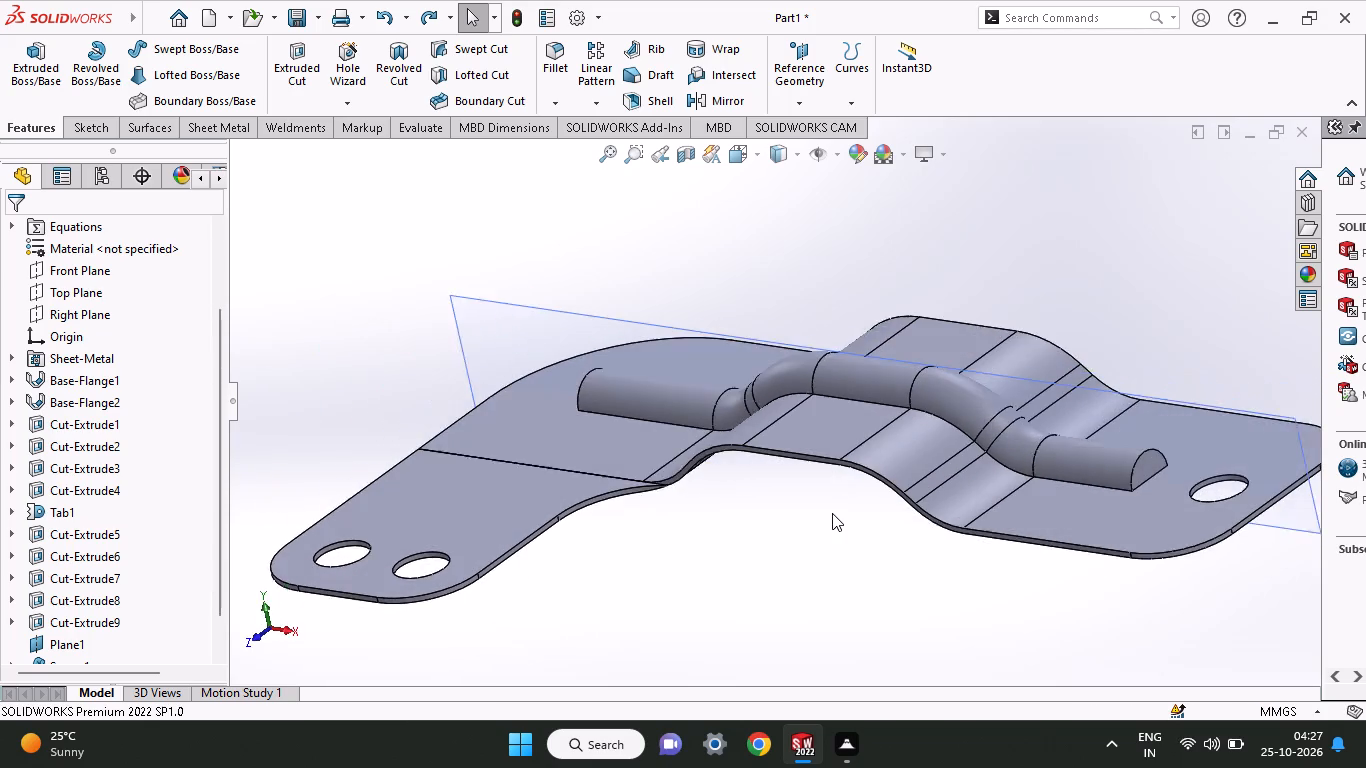
Fillet the swept rib's curved end edge nearest the single hole with a 3 mm radius.
left_click(553, 58)
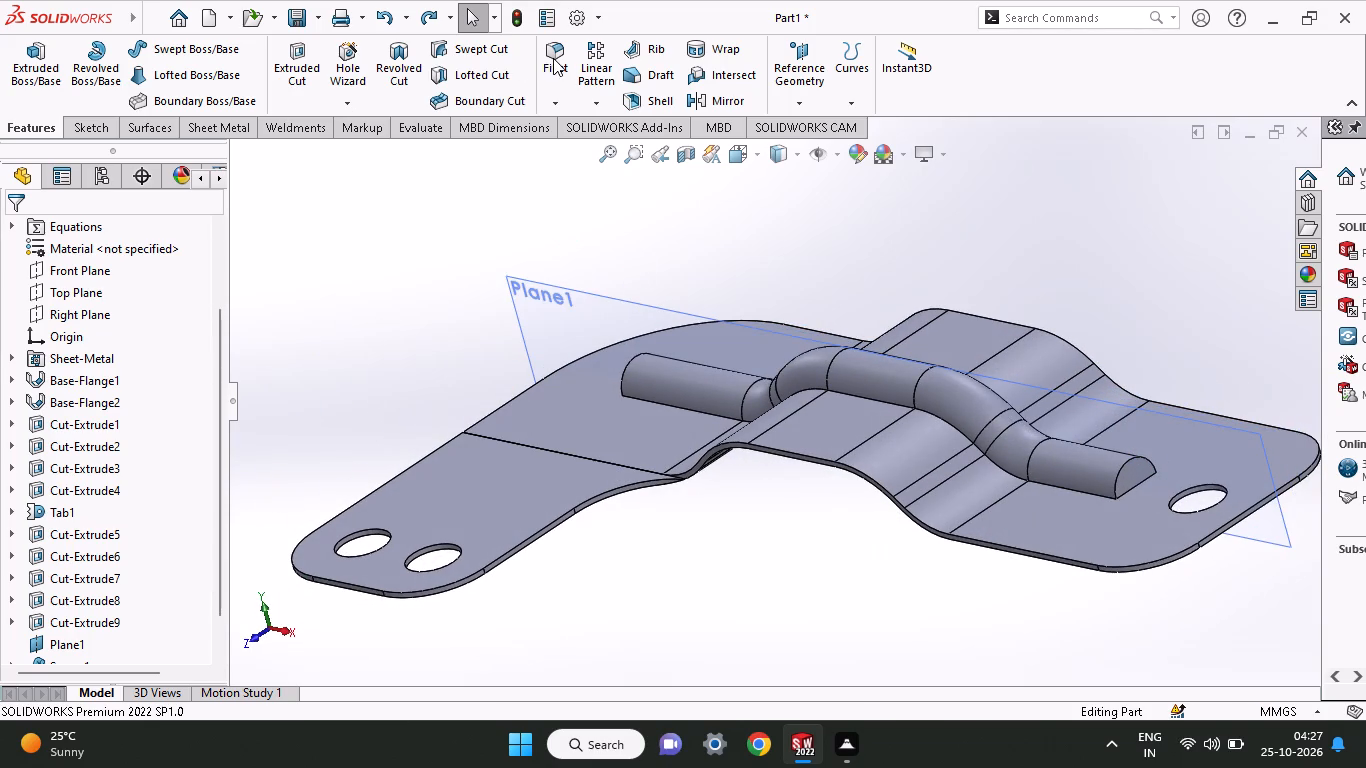
left_click(1142, 457)
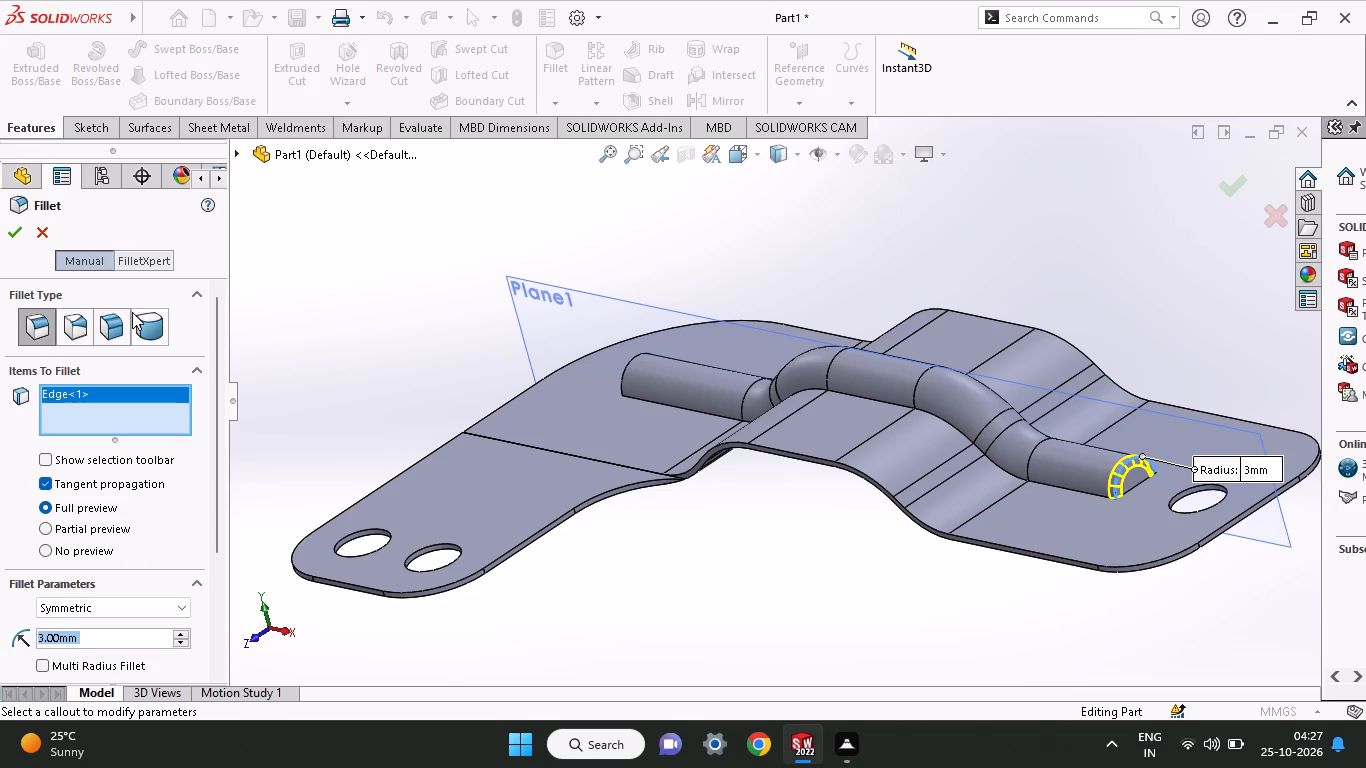
left_click(10, 228)
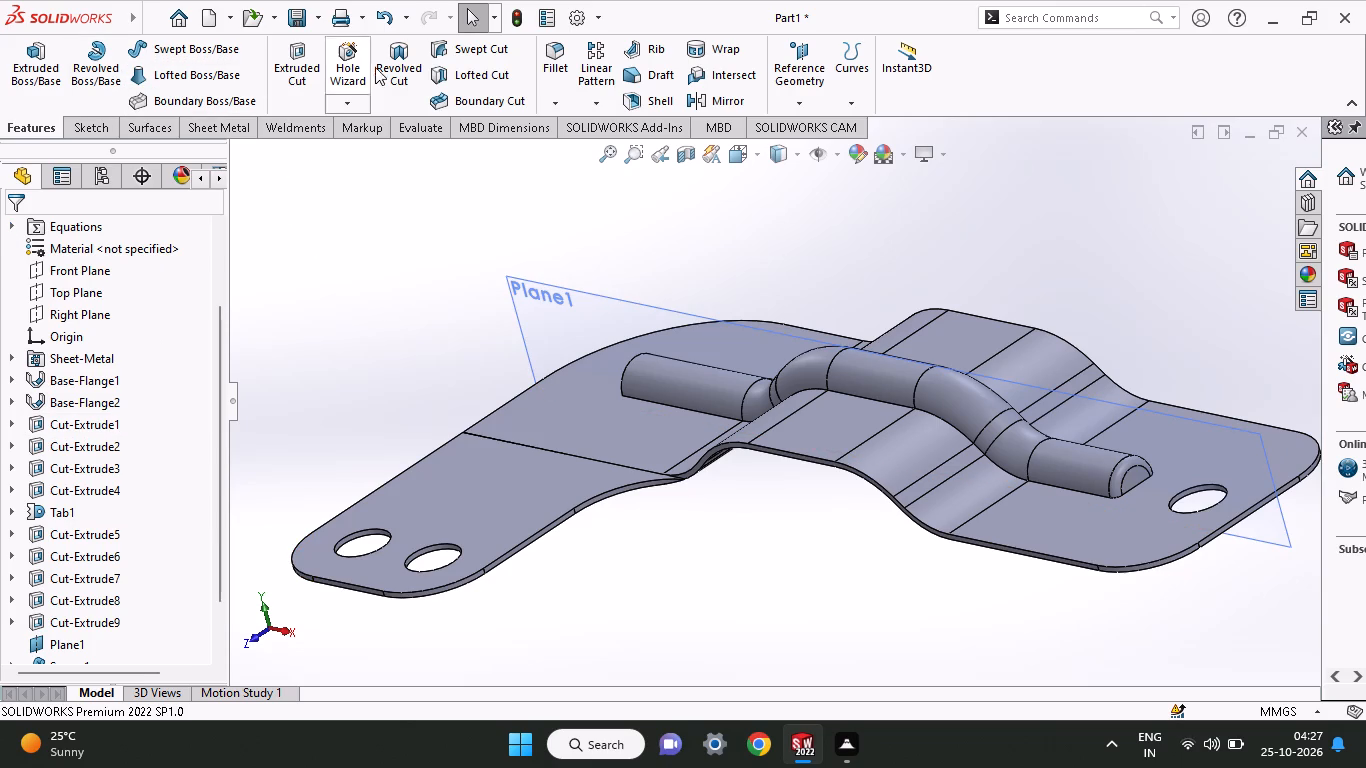
Fillet the swept rib's curved end edge on the two-hole tab side with a 3 mm radius.
left_click(569, 62)
middle_click_drag(676, 478, 708, 483)
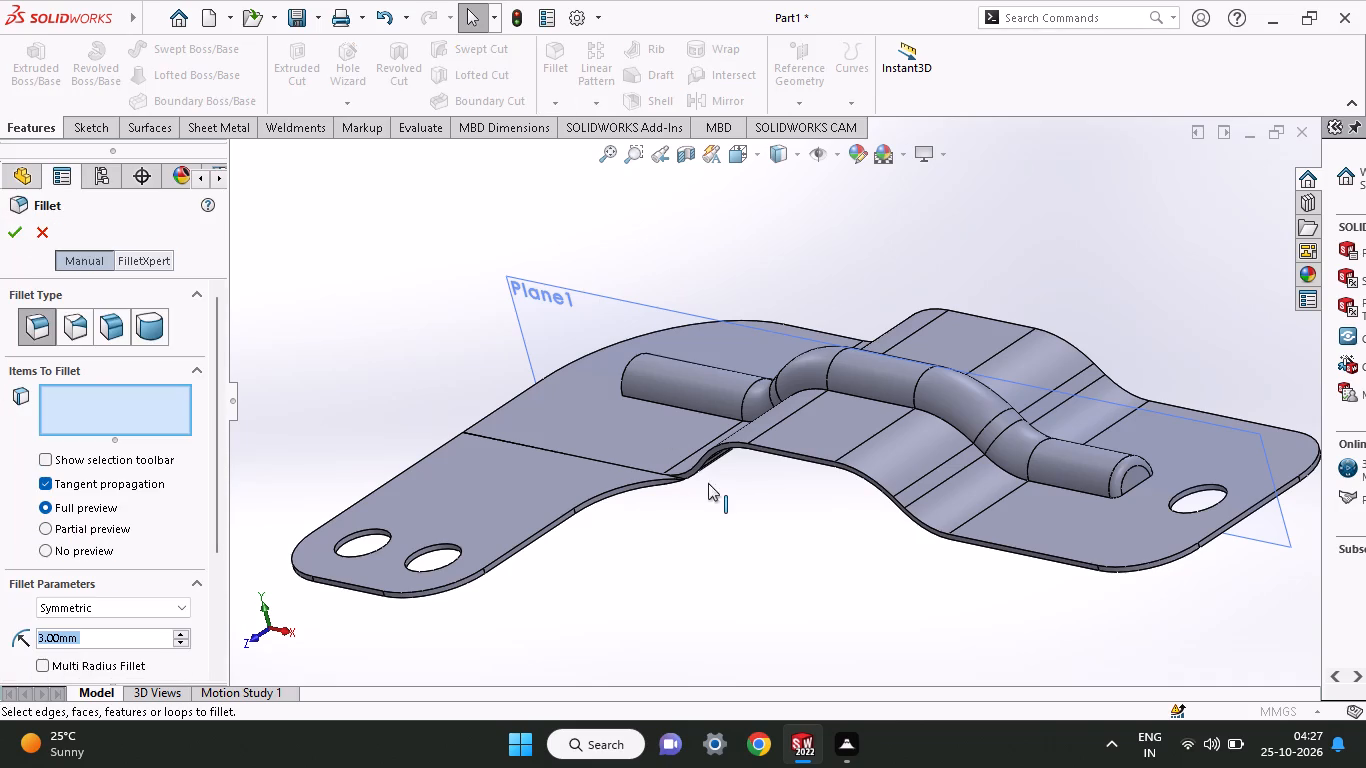
middle_click_drag(708, 483, 843, 544)
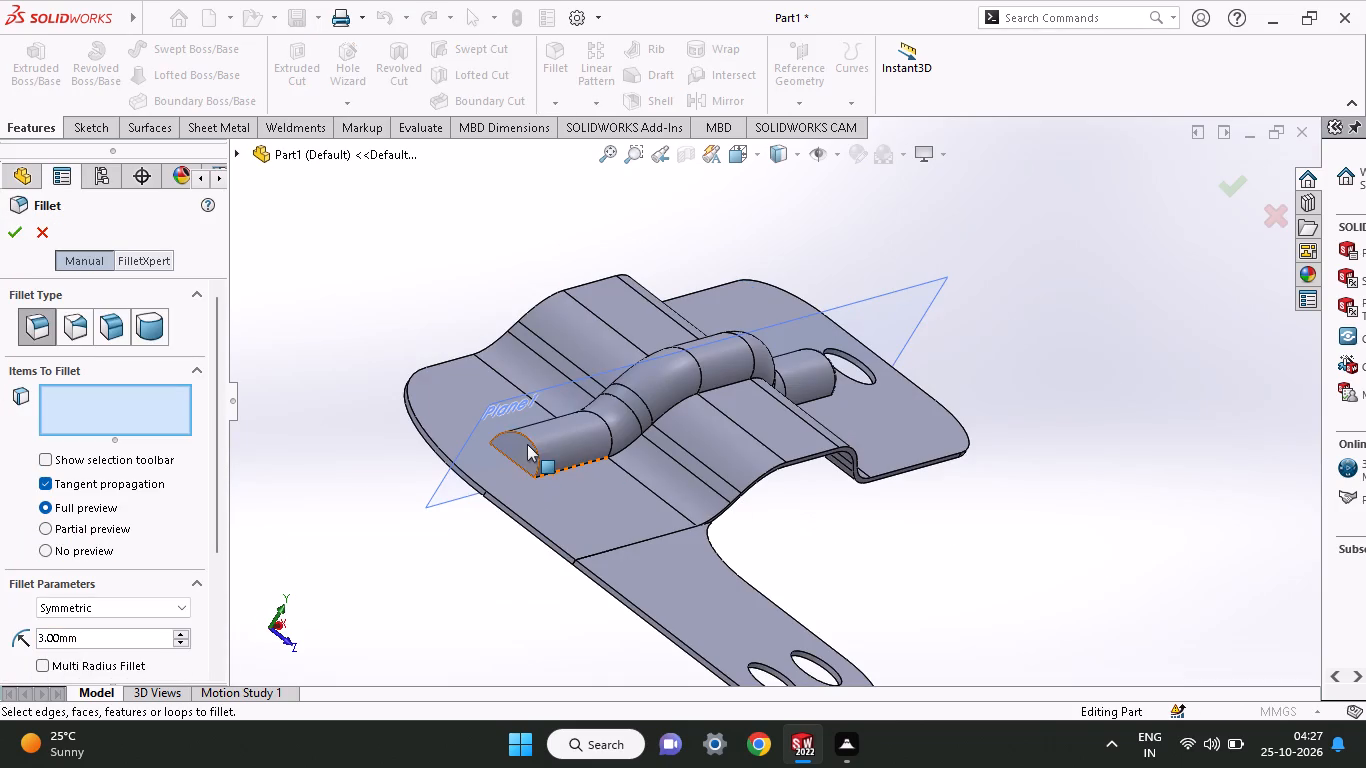
left_click(532, 438)
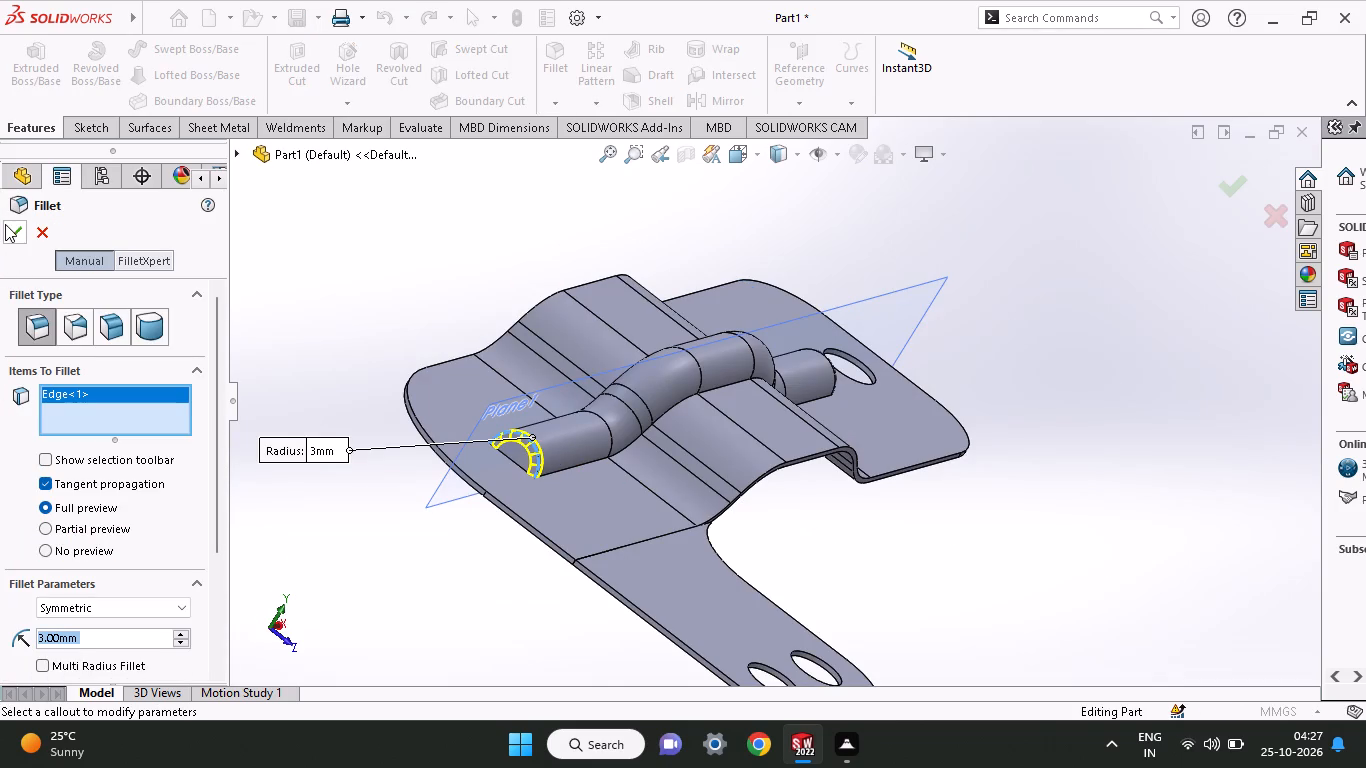
left_click(5, 224)
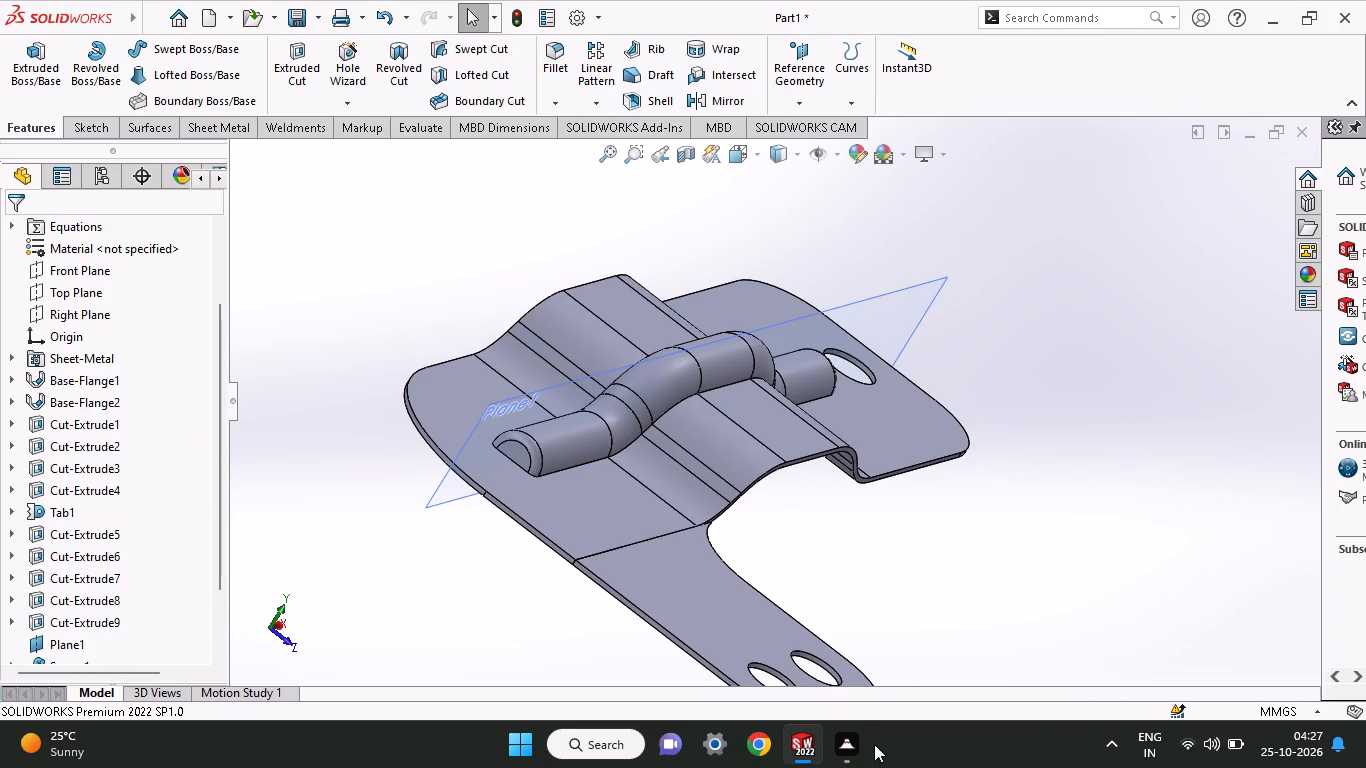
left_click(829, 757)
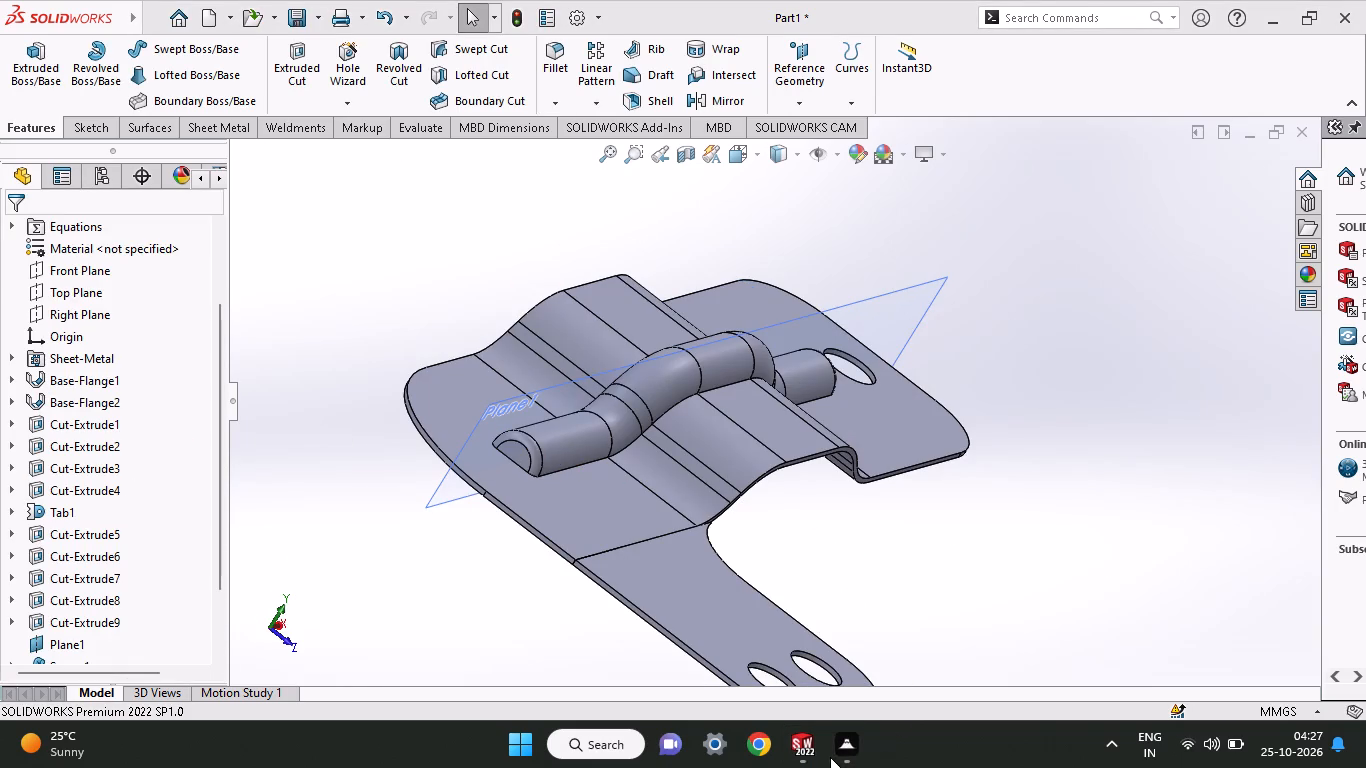
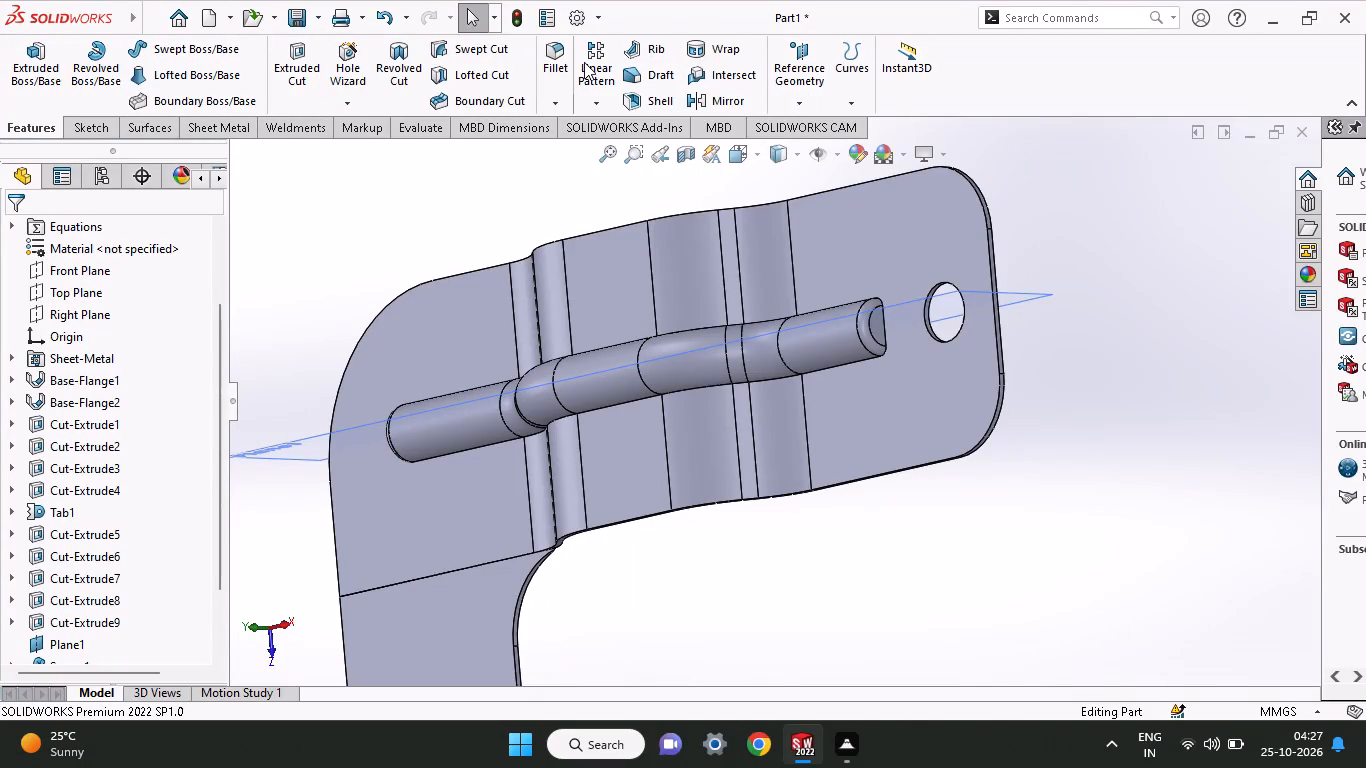
Fillet the edge loop where the swept rib meets the sheet's upper face with a 3 mm radius.
left_click(544, 69)
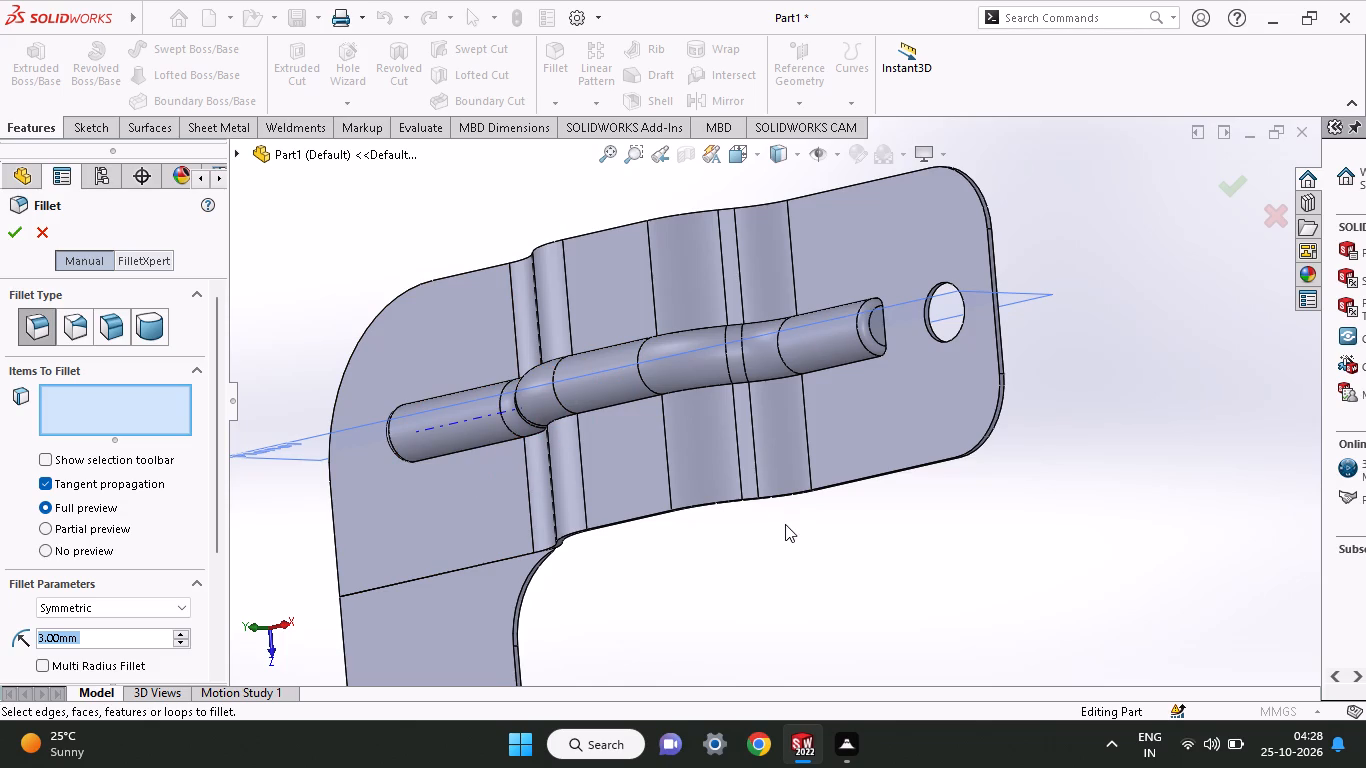
left_click(845, 361)
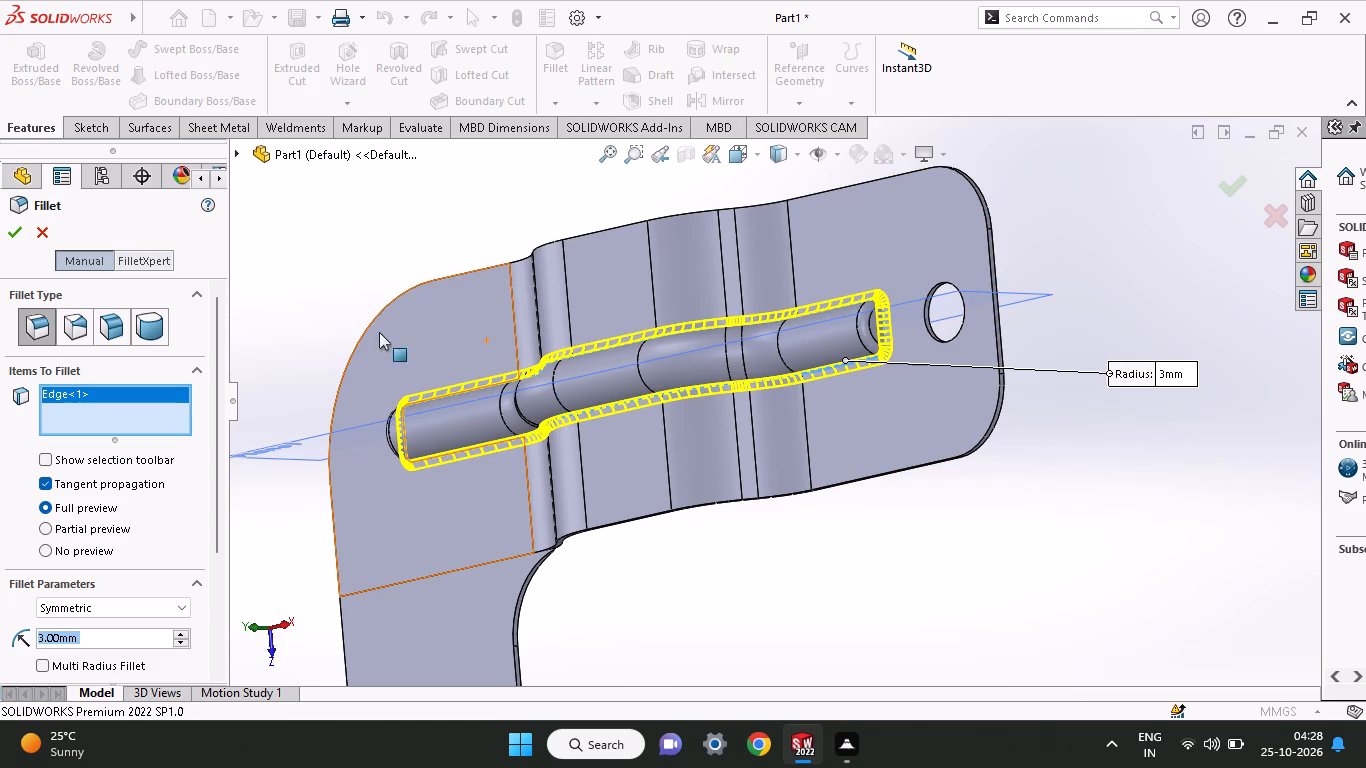
middle_click_drag(801, 579, 816, 579)
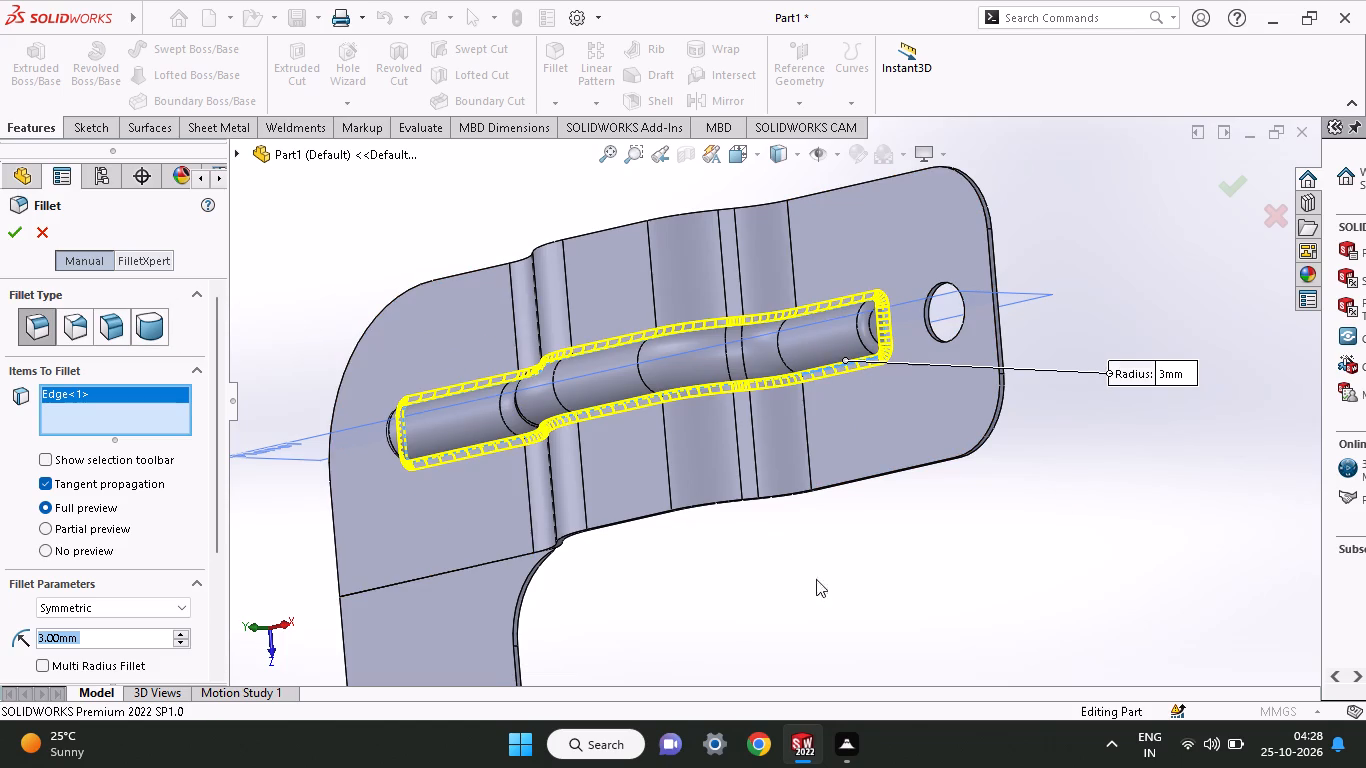
middle_click_drag(816, 579, 921, 555)
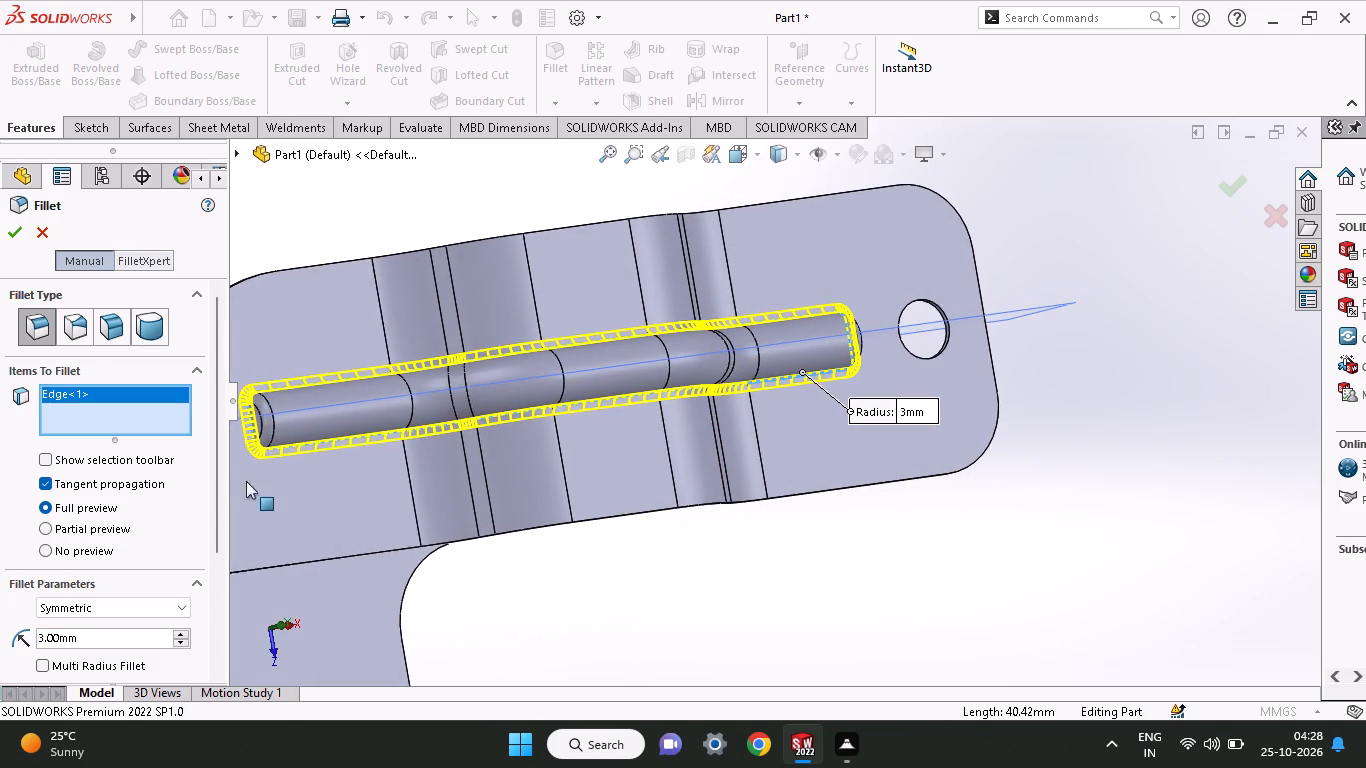
left_click(4, 223)
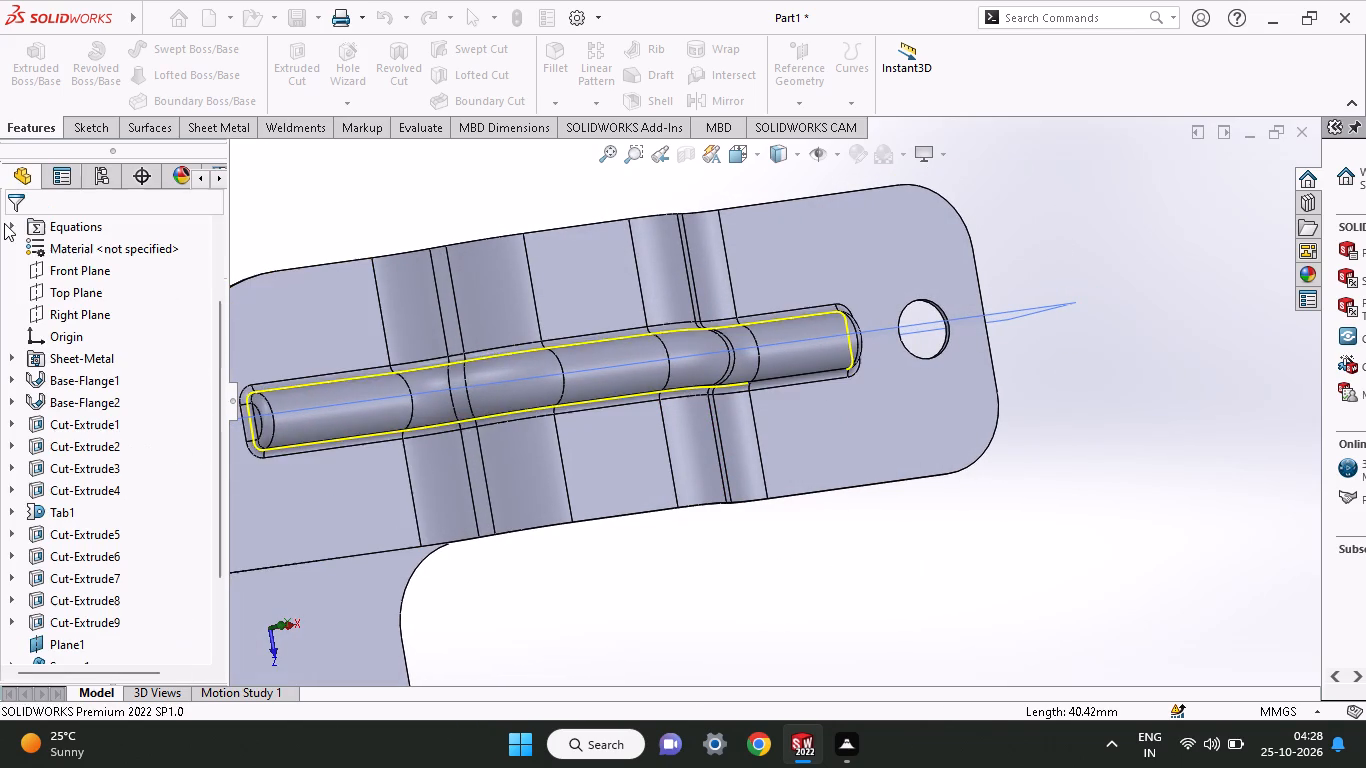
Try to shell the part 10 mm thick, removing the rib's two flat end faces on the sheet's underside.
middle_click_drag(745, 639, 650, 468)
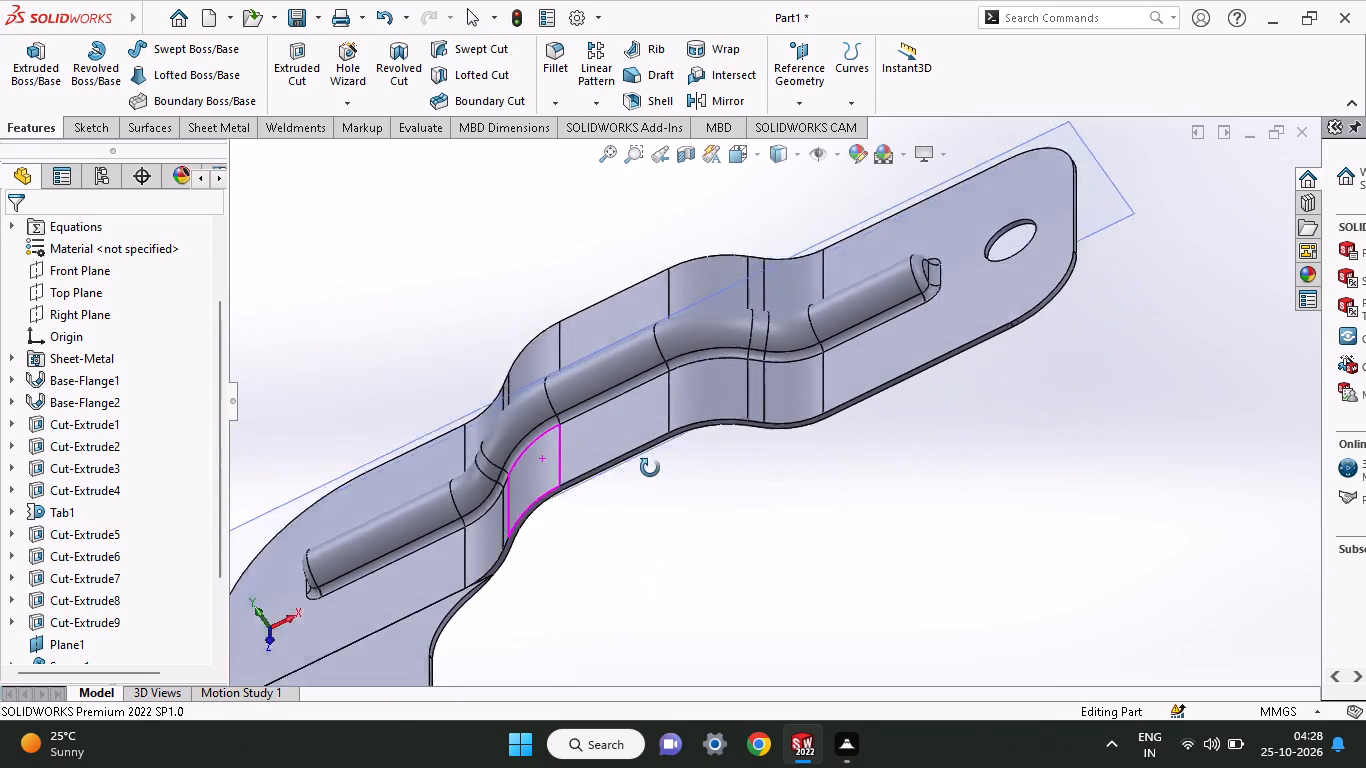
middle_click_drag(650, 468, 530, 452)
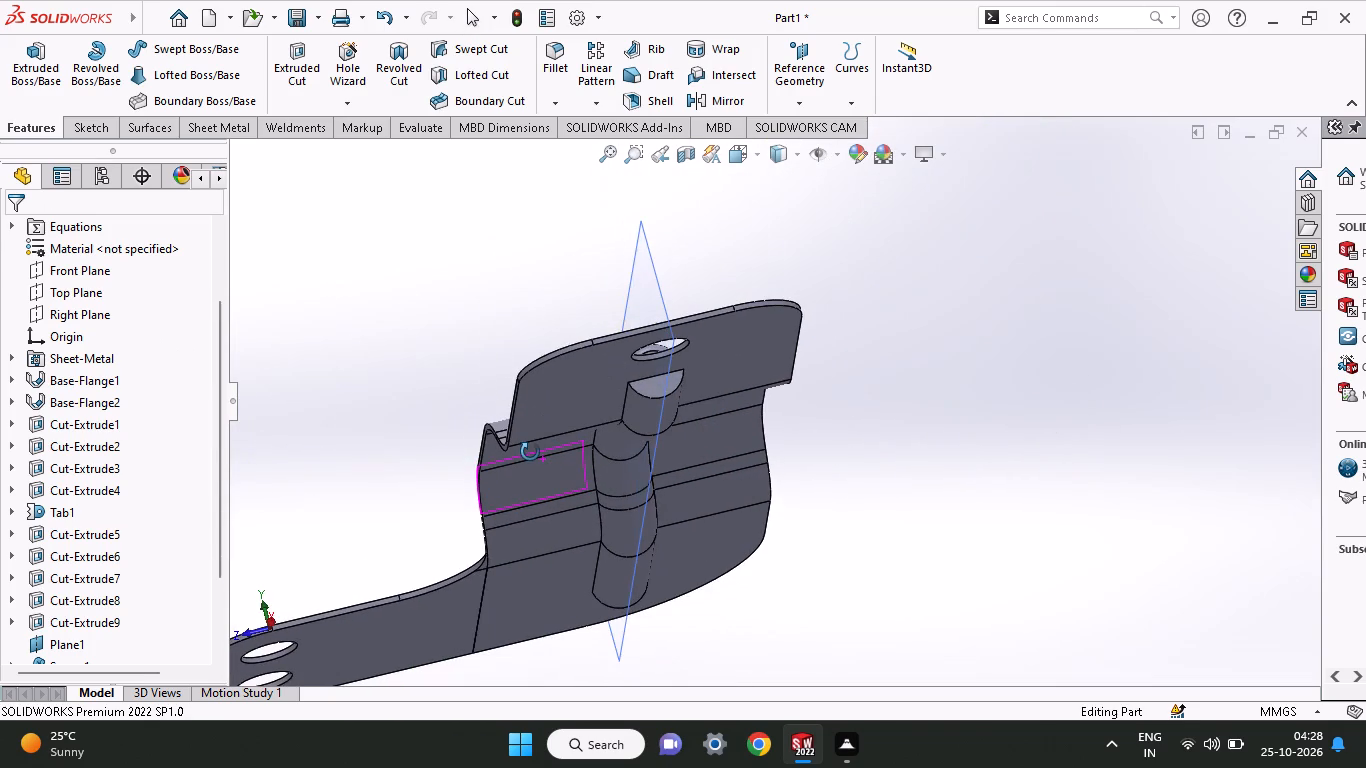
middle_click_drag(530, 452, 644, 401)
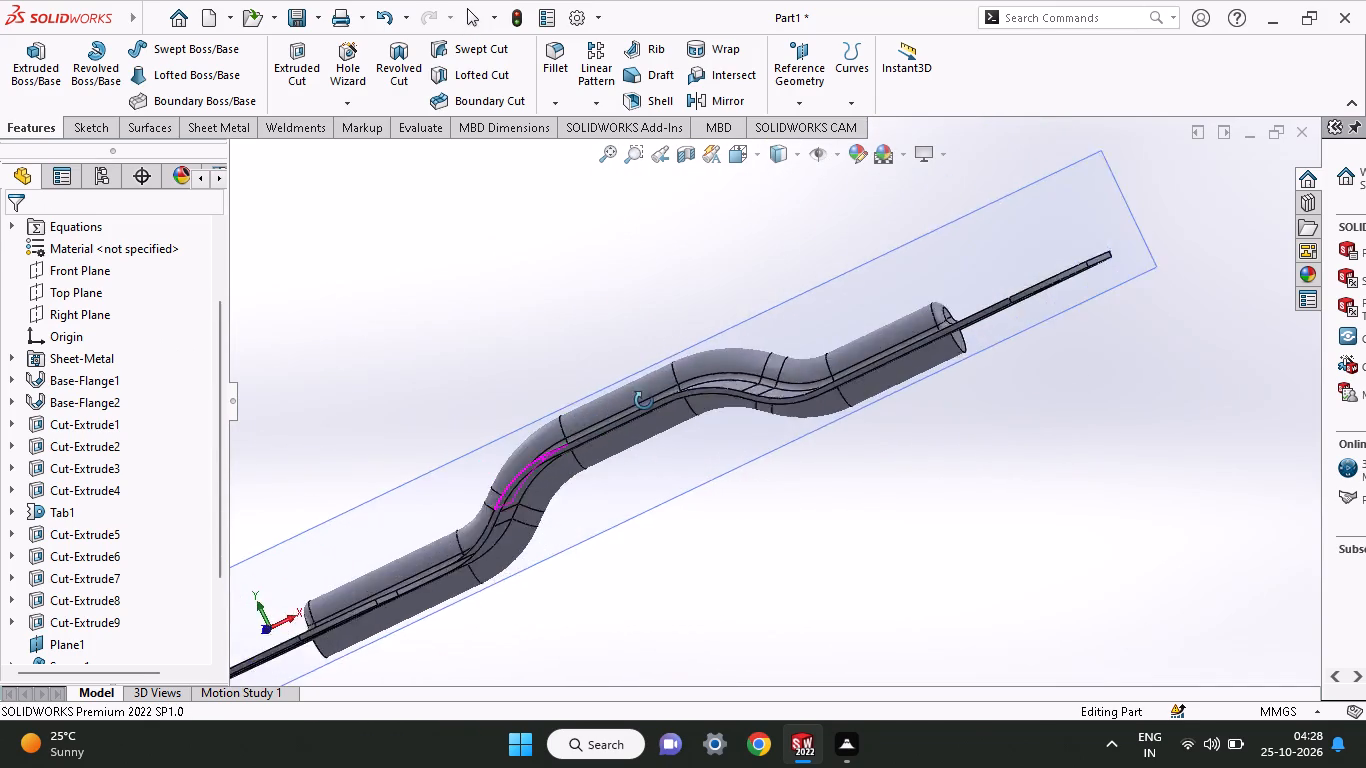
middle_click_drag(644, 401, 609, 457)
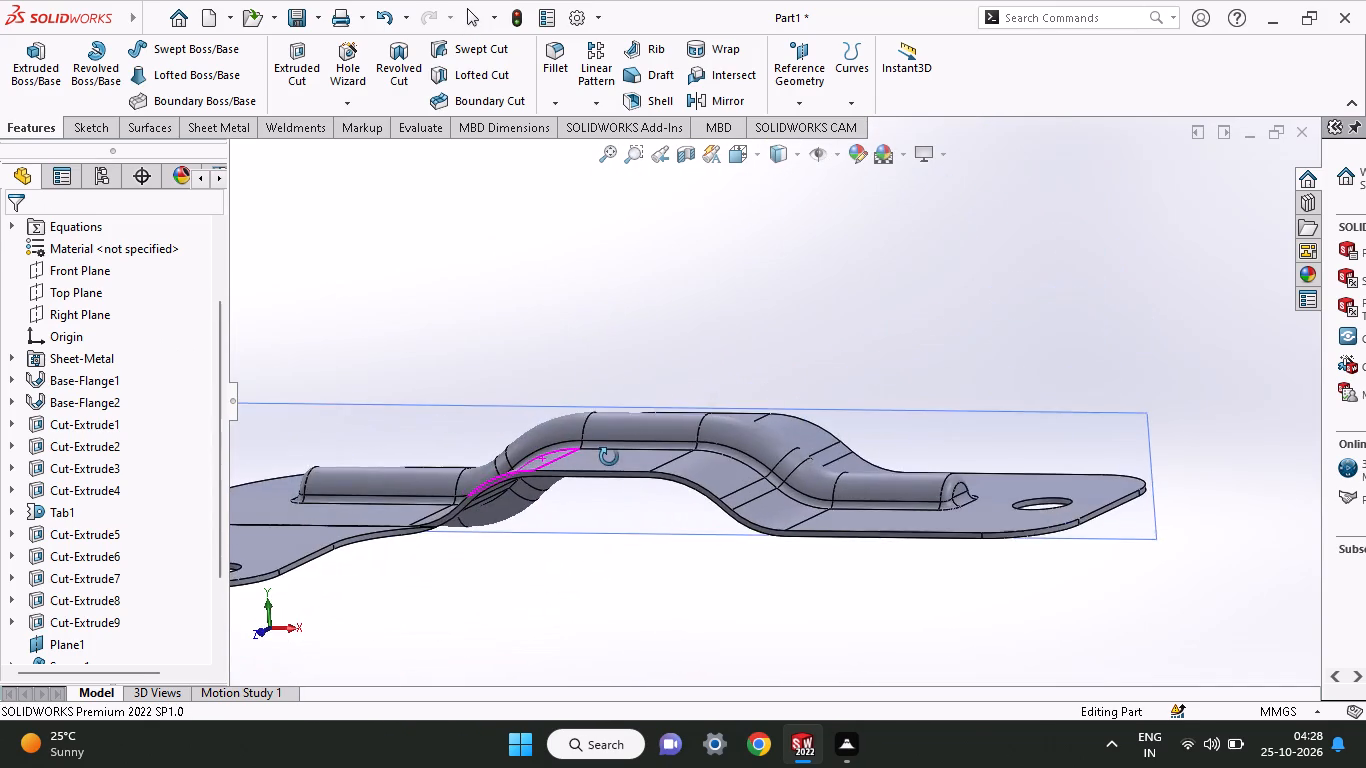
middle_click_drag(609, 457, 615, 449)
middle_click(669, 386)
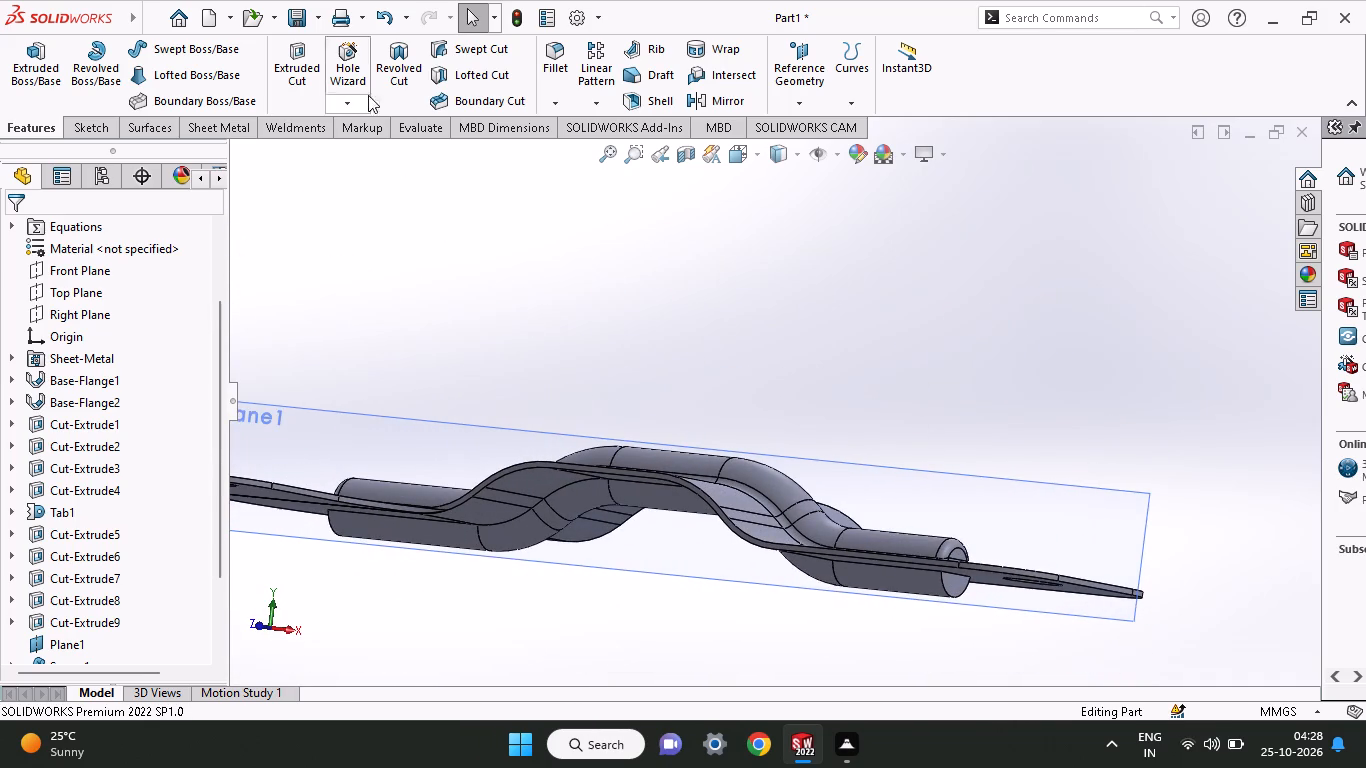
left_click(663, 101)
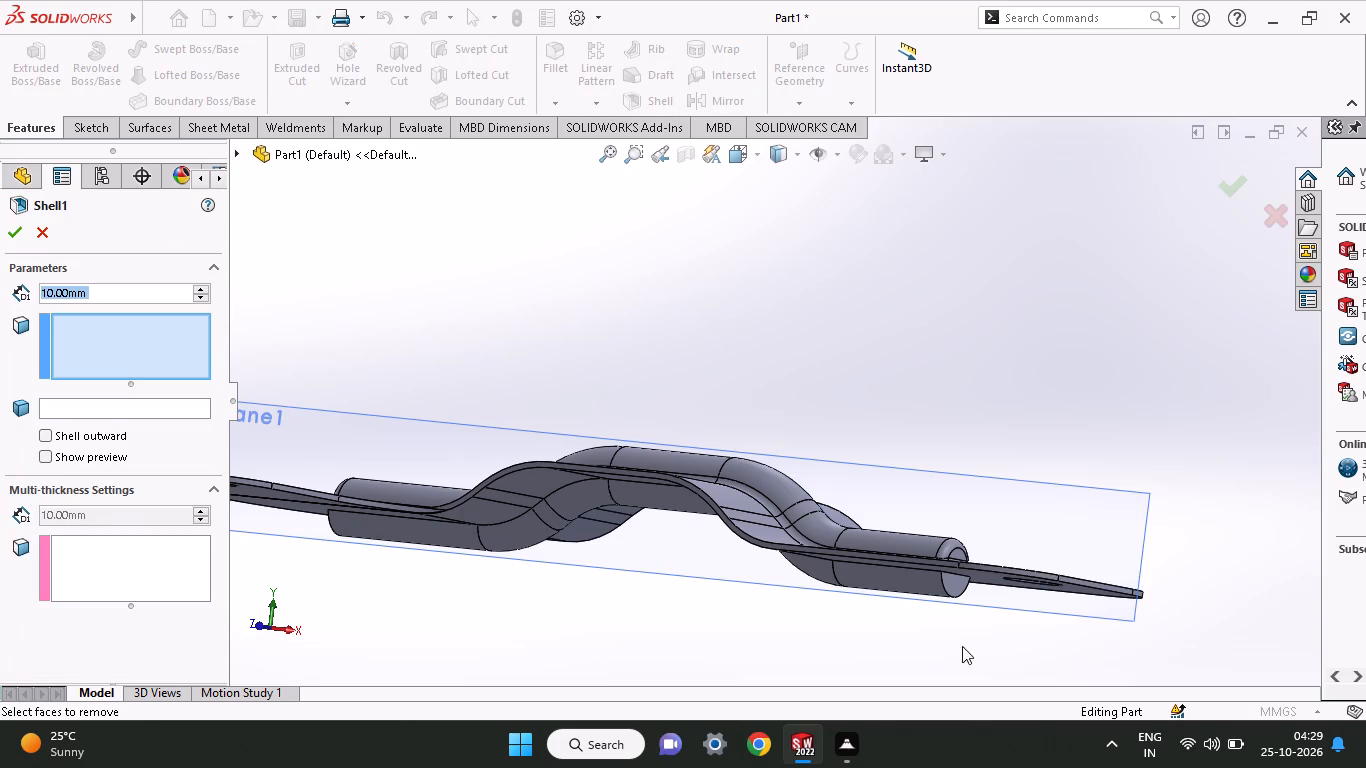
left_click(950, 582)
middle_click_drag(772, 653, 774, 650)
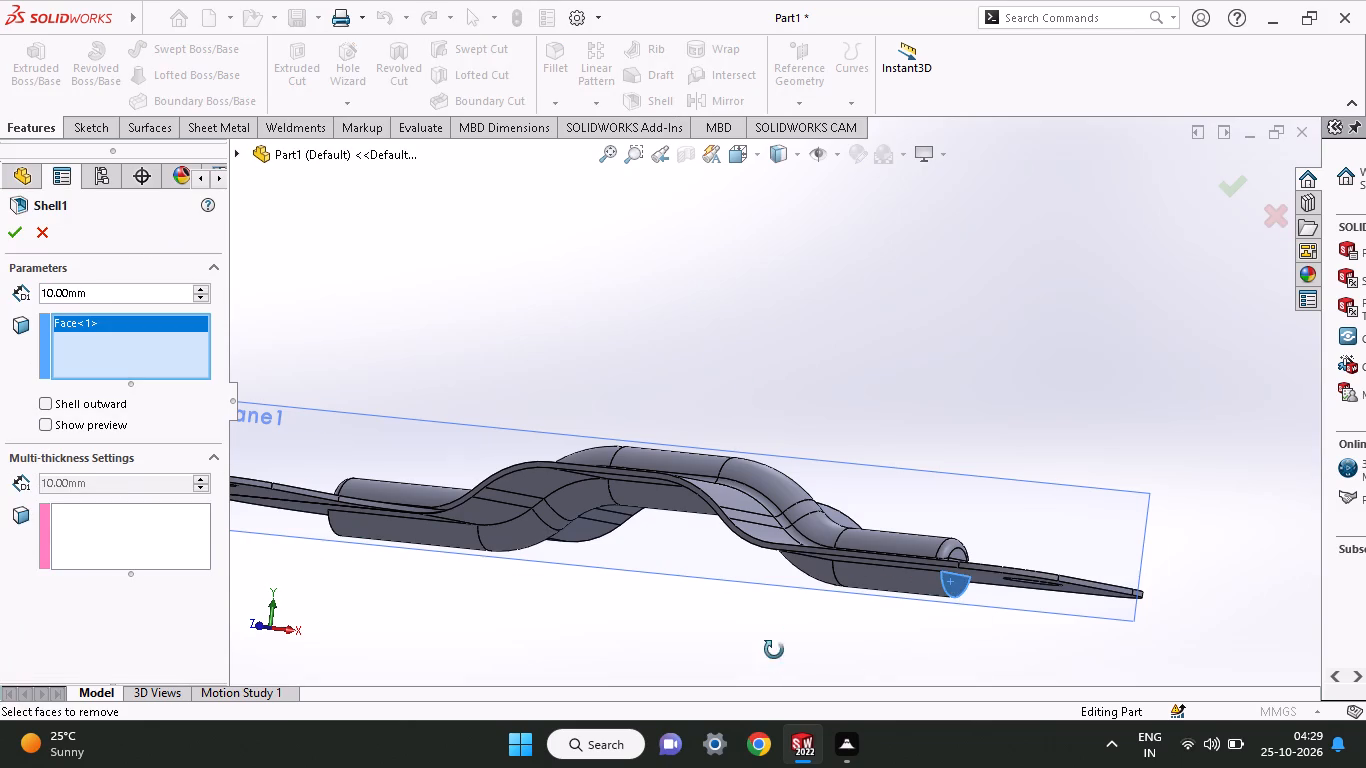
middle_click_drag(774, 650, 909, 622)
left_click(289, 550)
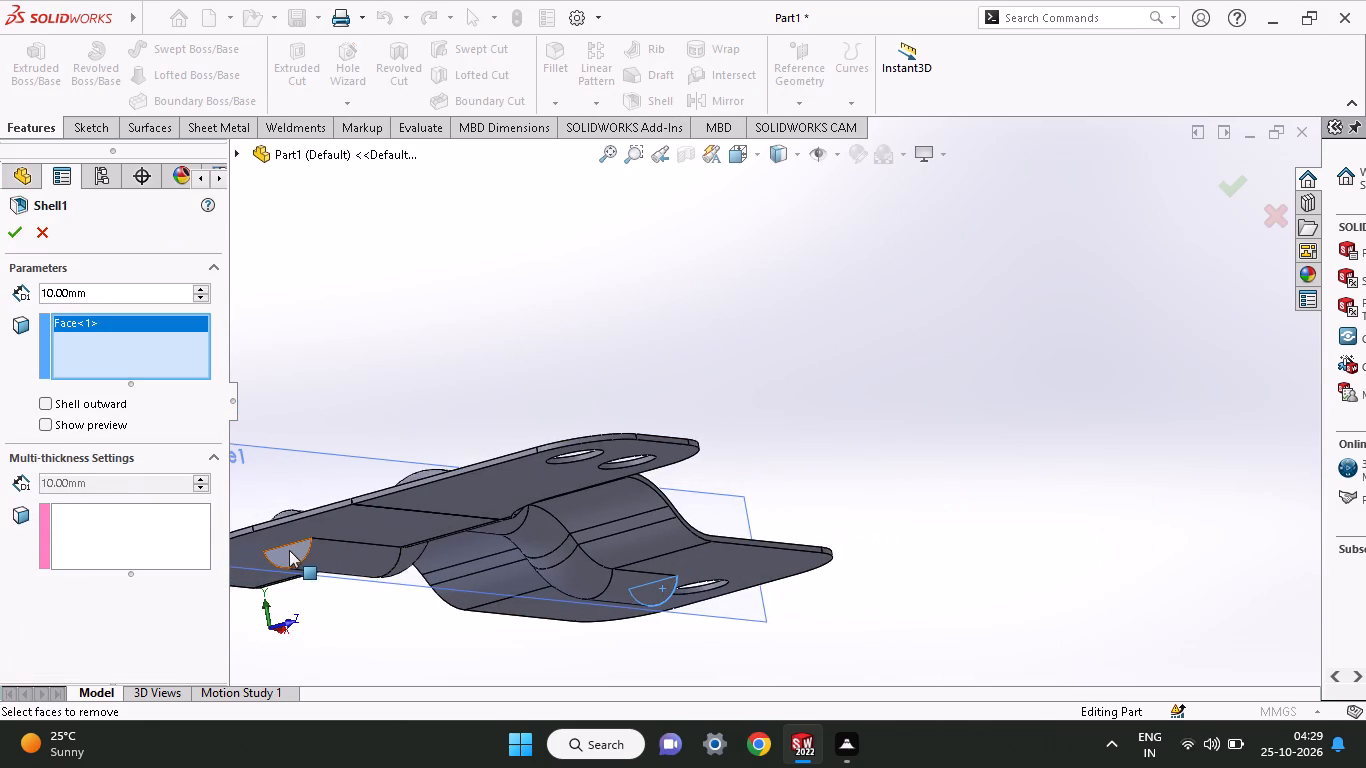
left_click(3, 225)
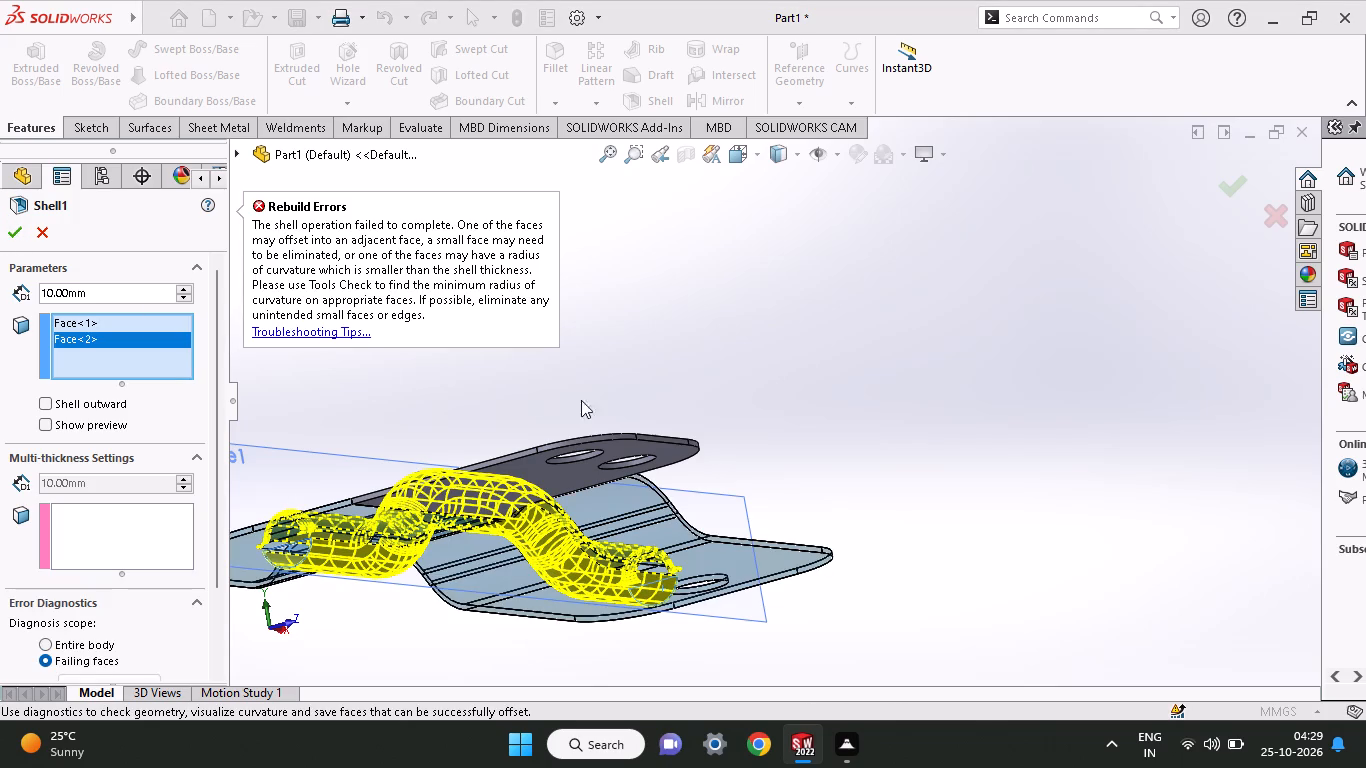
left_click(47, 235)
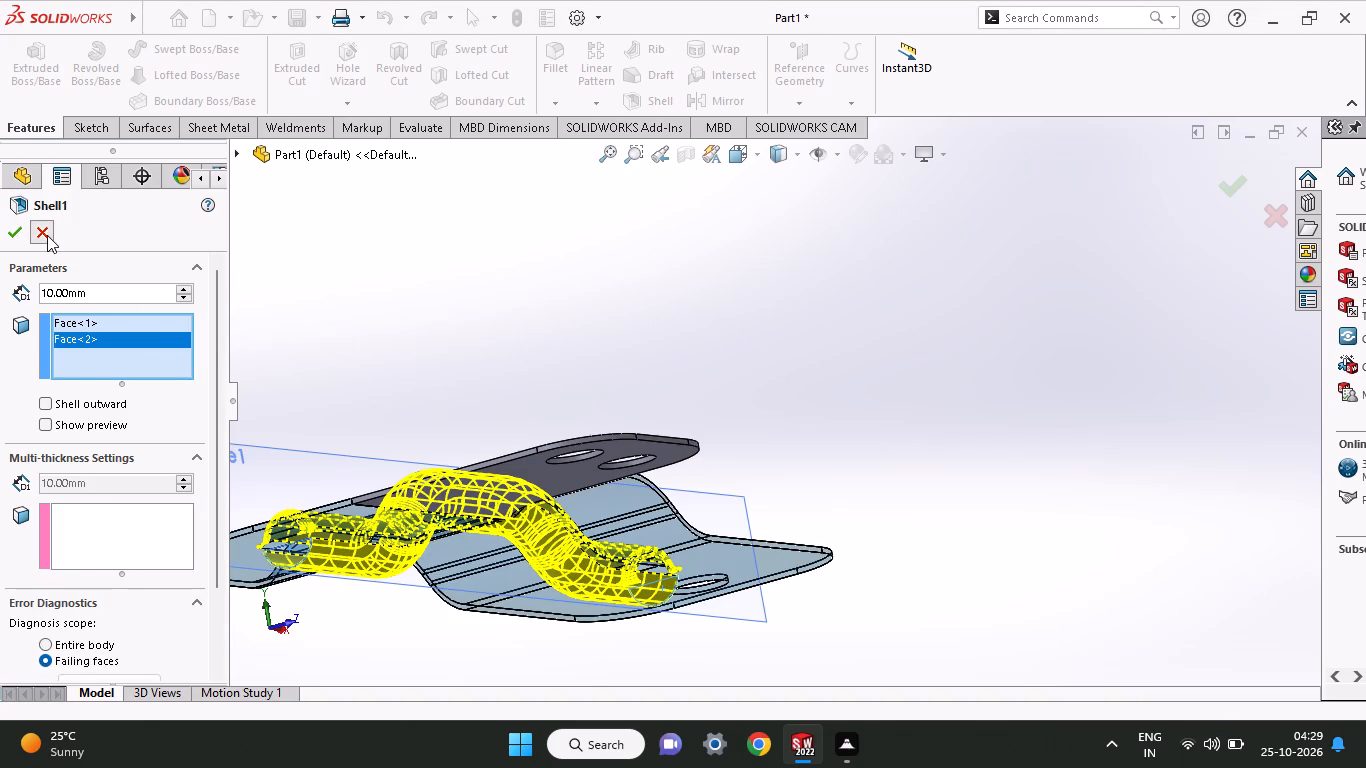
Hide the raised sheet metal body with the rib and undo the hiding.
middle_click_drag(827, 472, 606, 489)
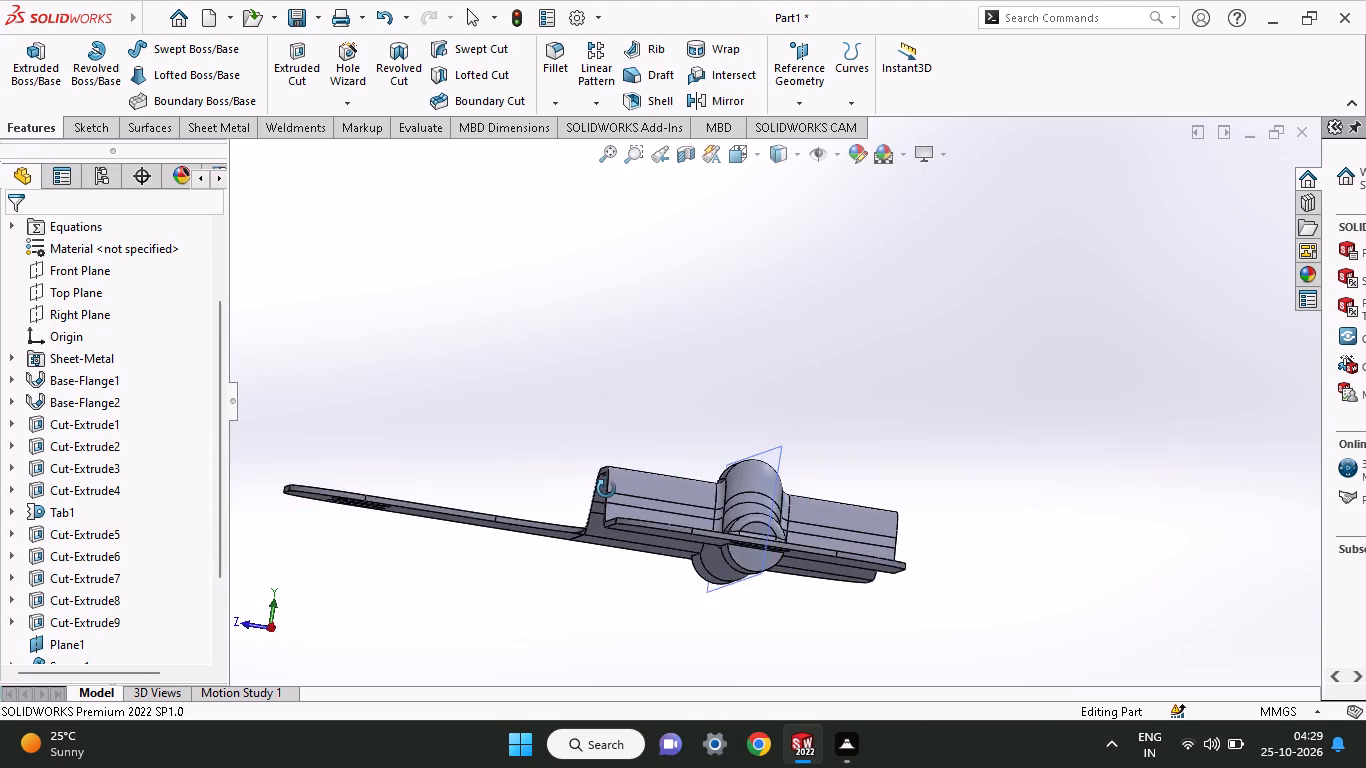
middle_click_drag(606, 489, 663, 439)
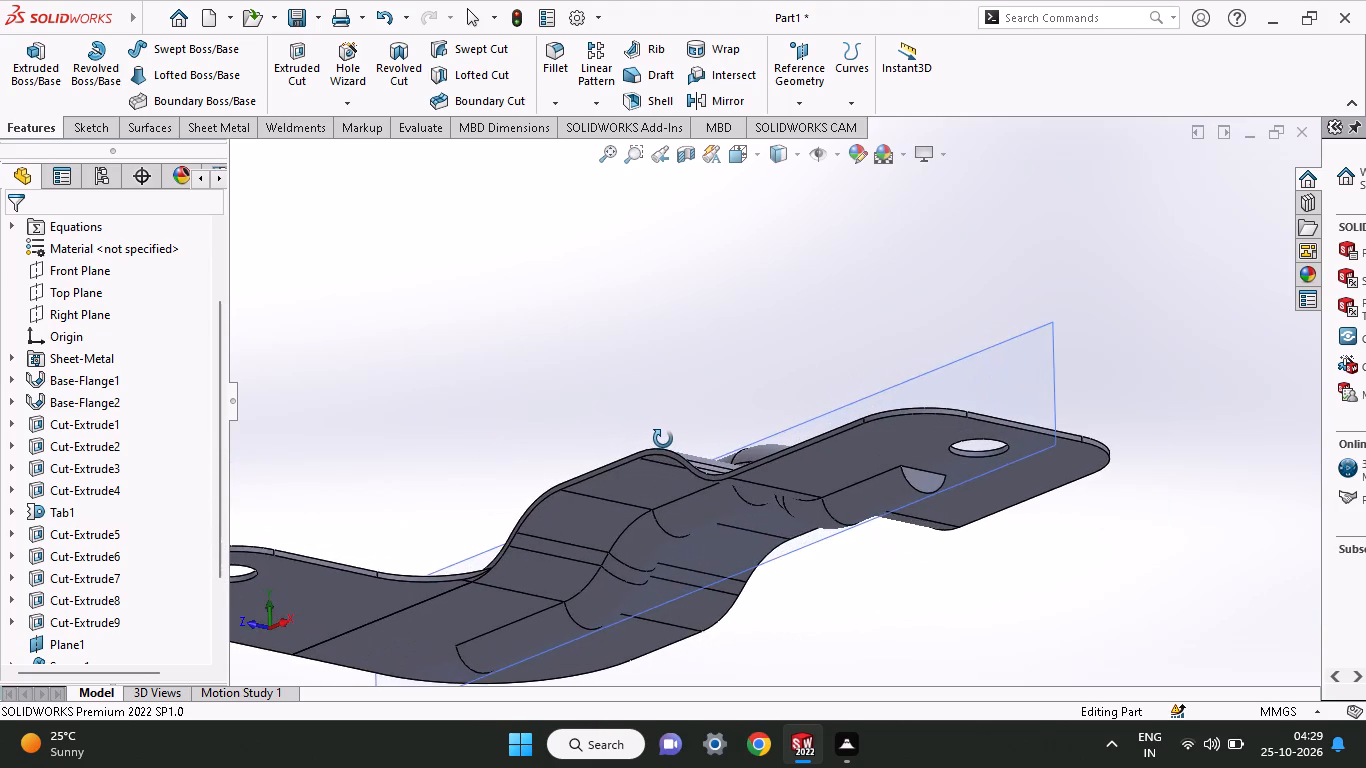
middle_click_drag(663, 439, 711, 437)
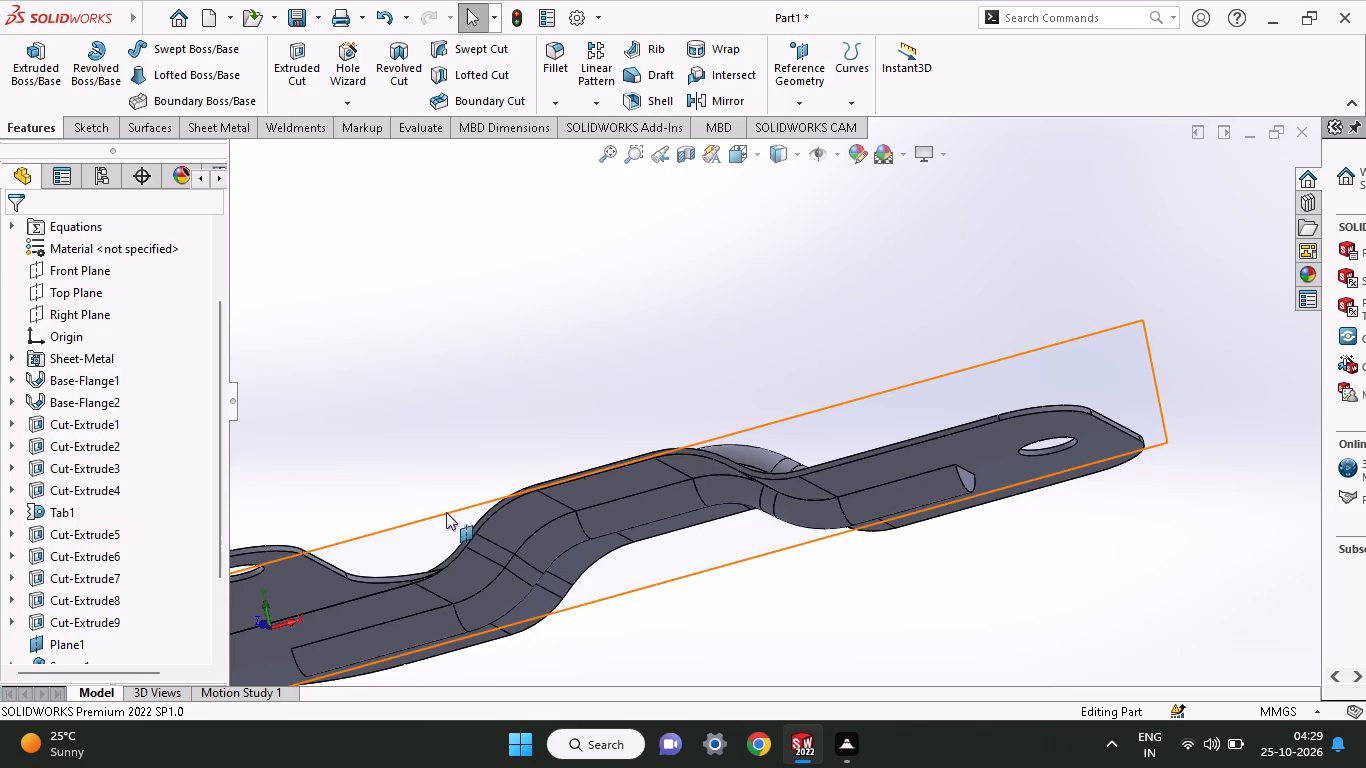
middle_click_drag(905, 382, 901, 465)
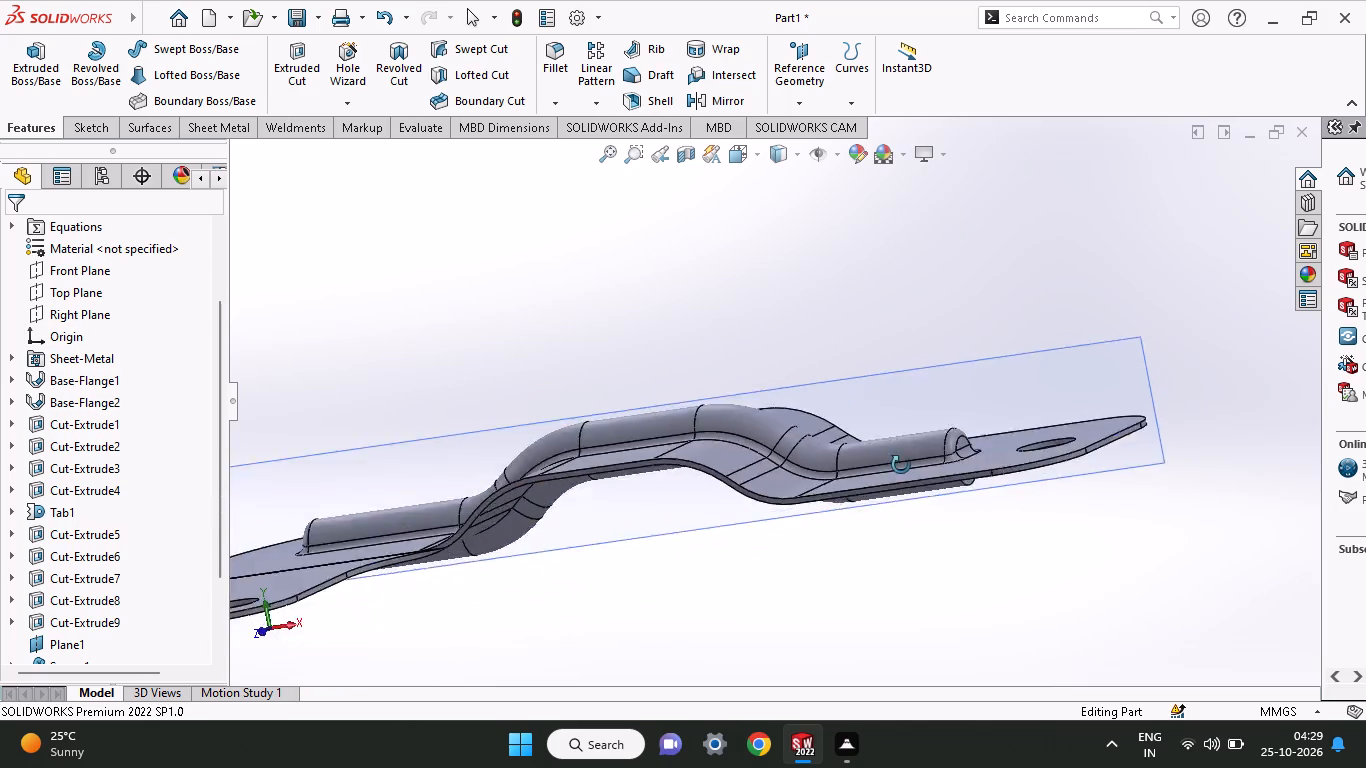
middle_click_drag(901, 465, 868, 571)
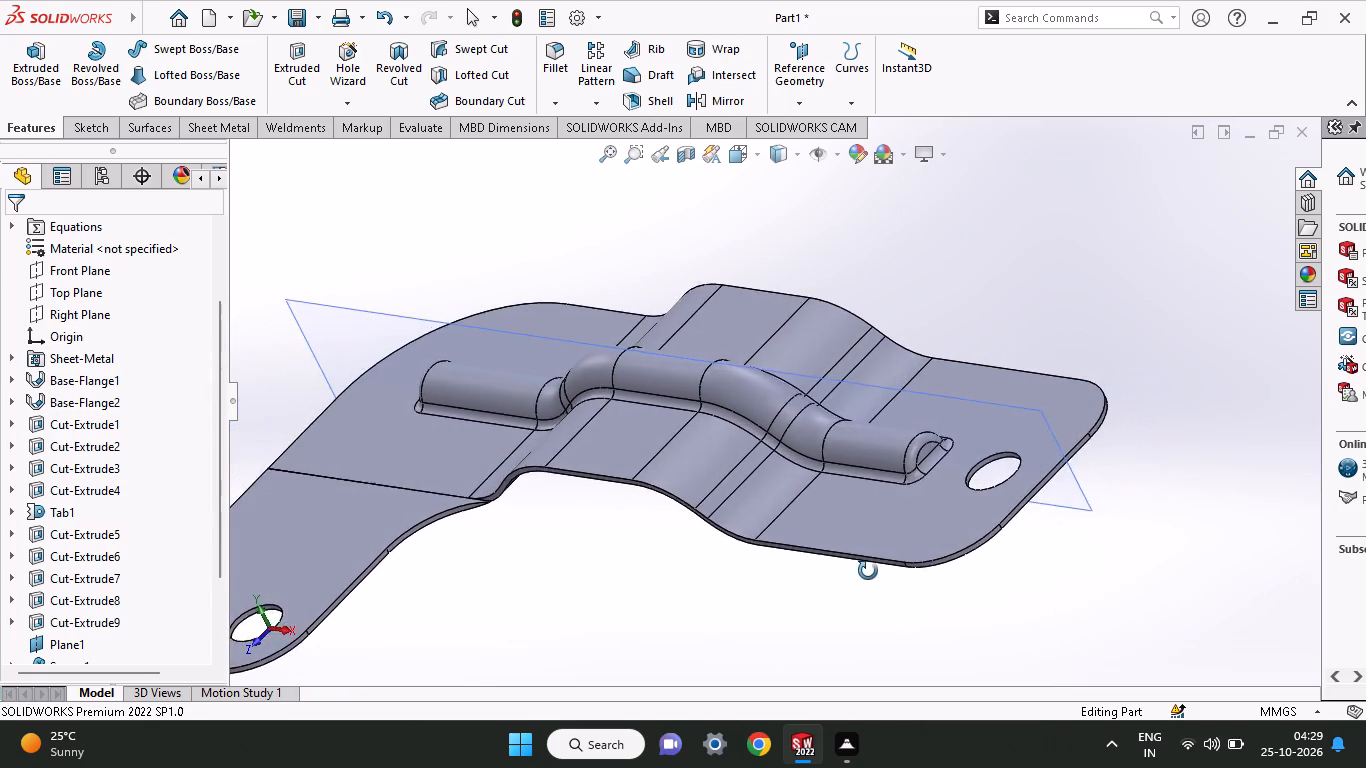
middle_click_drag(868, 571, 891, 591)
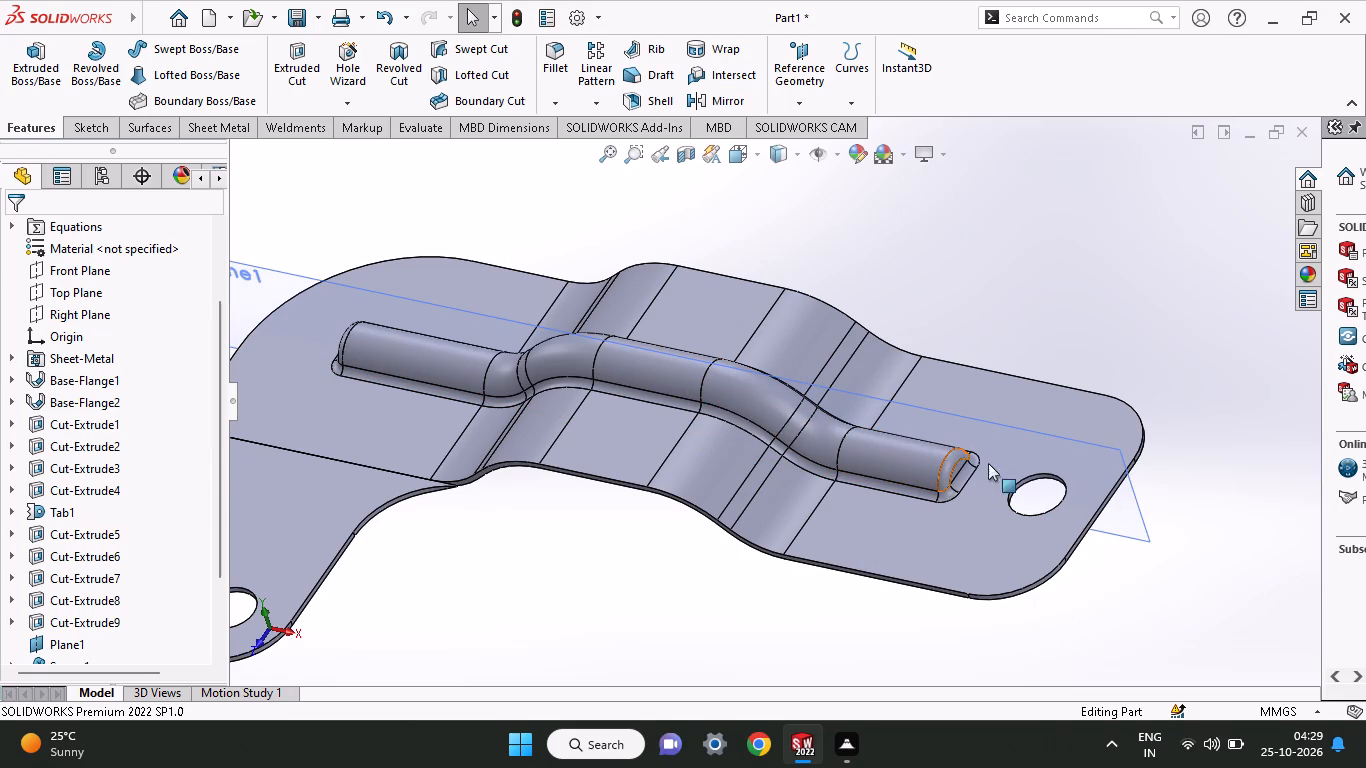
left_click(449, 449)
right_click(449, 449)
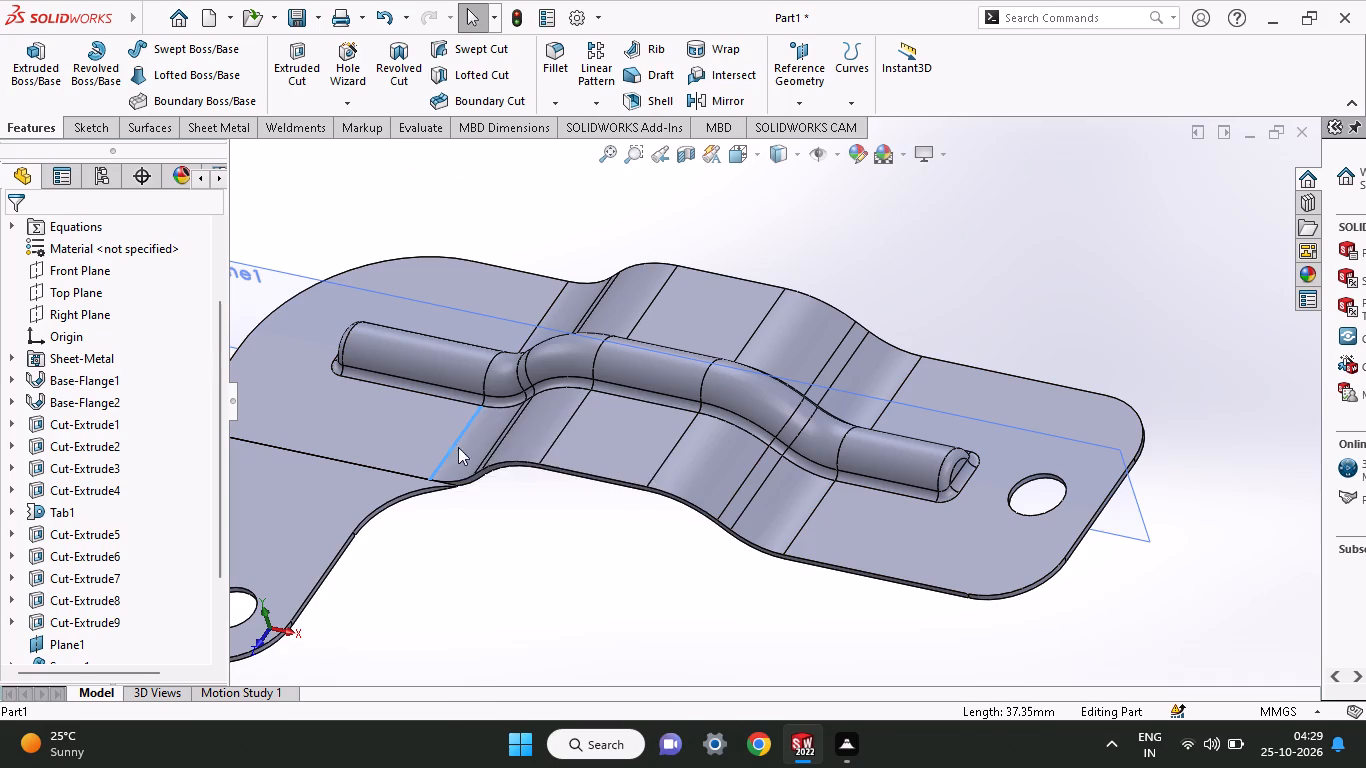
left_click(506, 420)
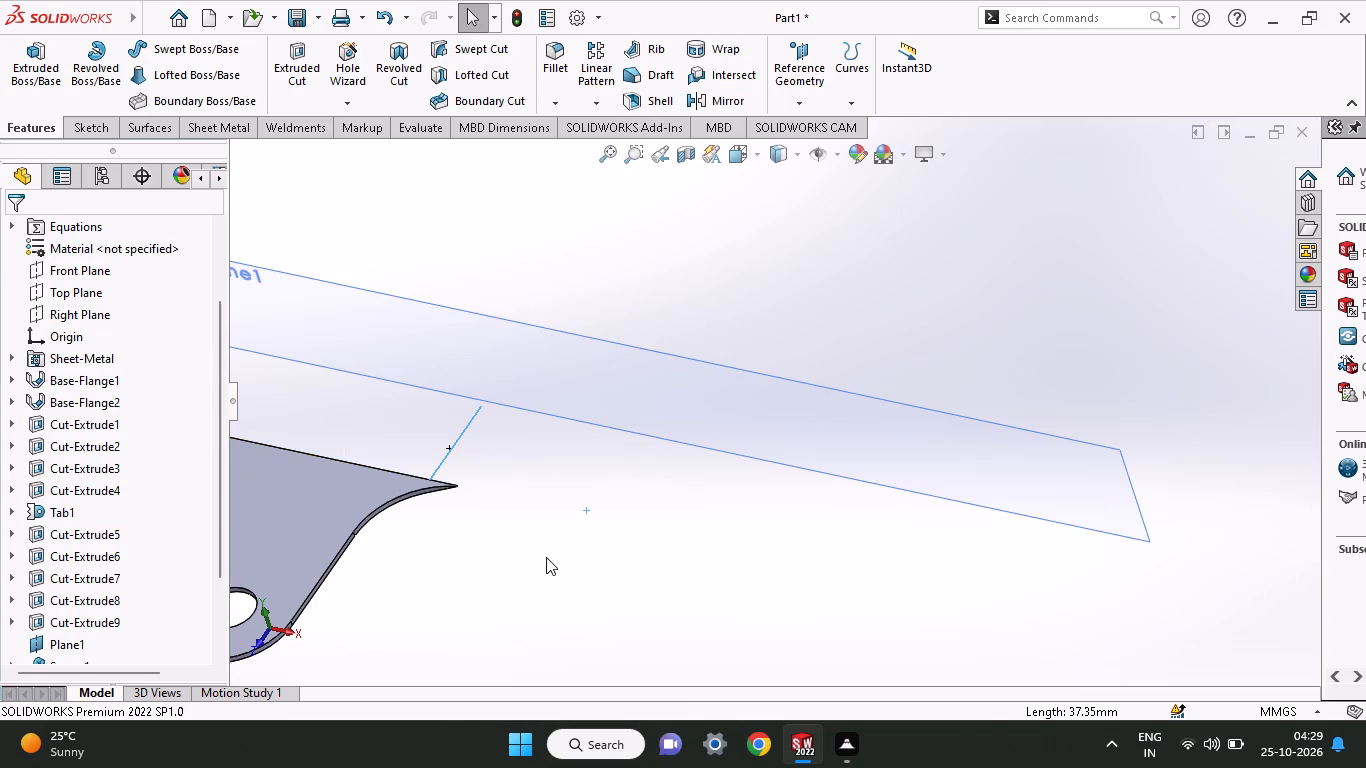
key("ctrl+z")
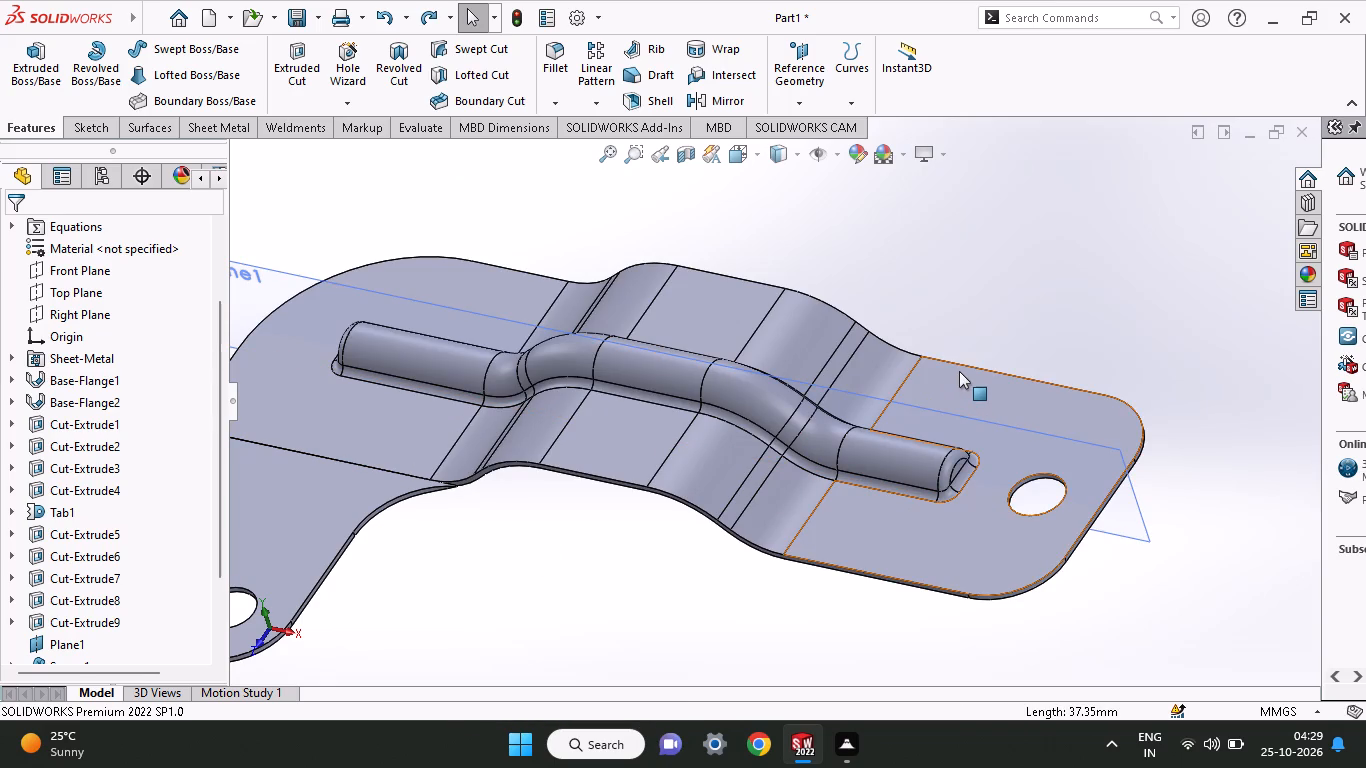
Start a new sketch on Plane1, the vertical plane running lengthwise along the swept rib.
middle_click_drag(595, 539, 617, 534)
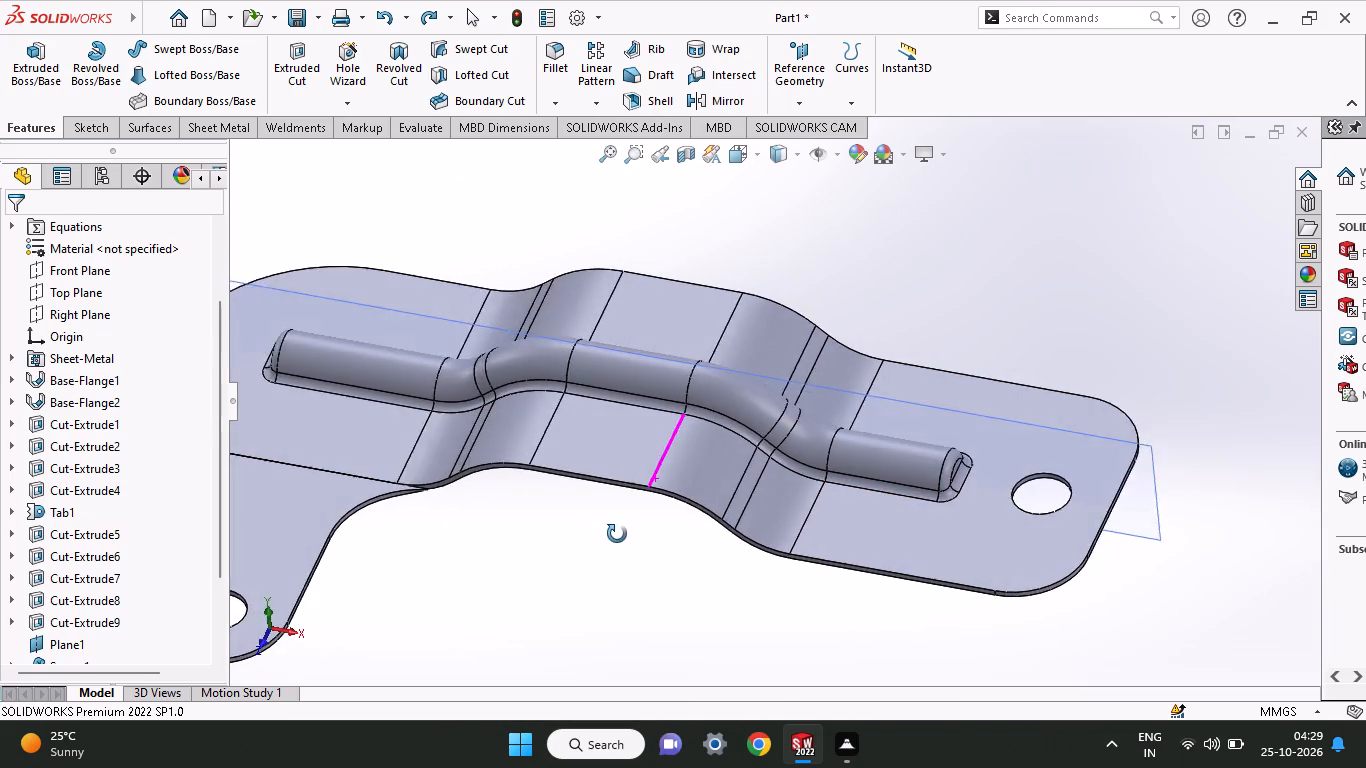
middle_click_drag(617, 534, 584, 527)
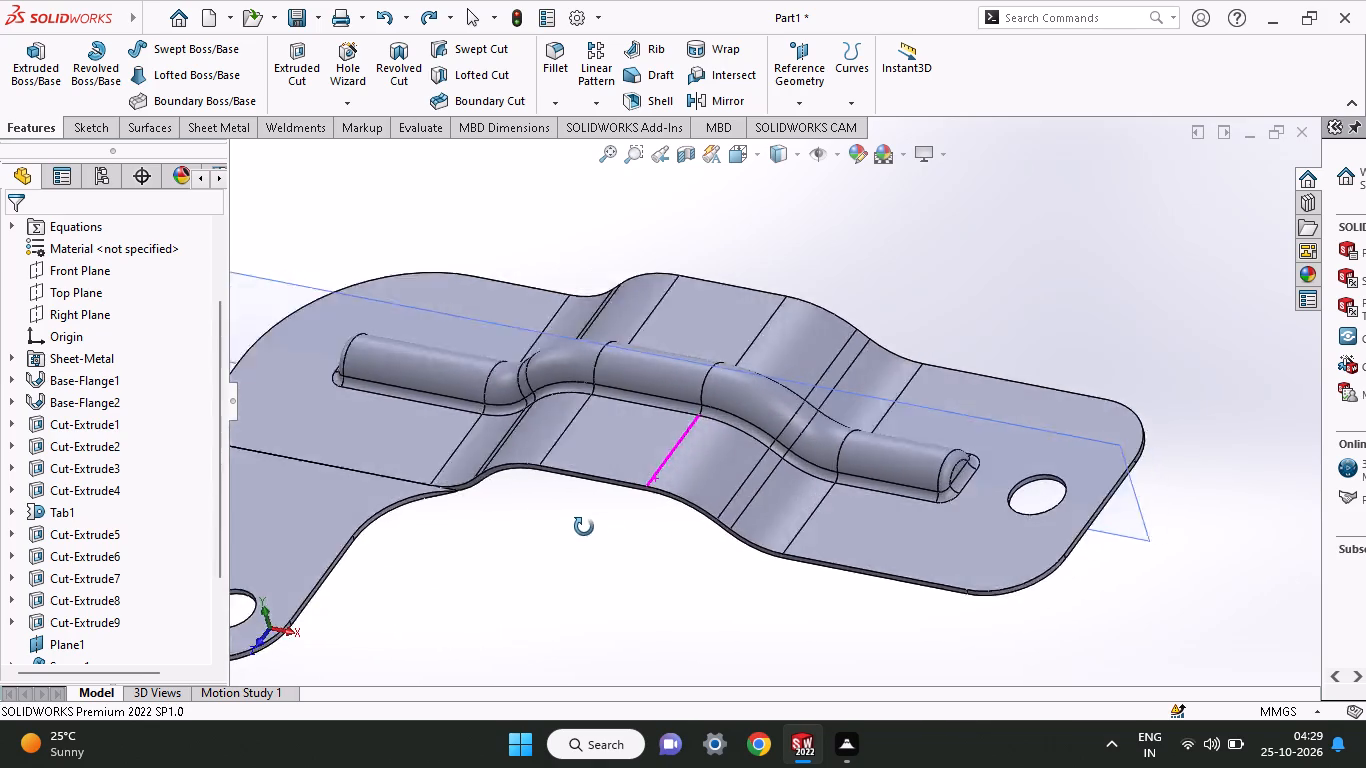
middle_click_drag(584, 527, 599, 599)
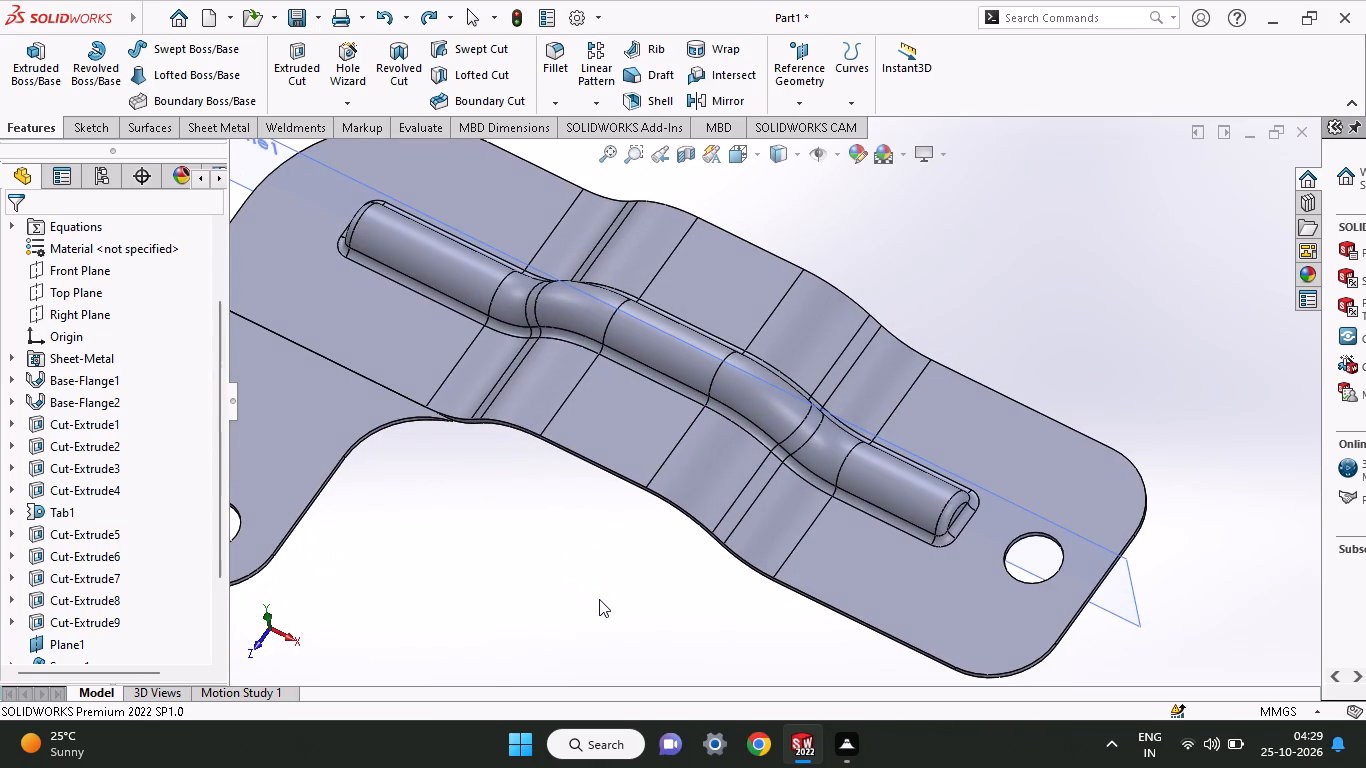
middle_click_drag(599, 599, 627, 362)
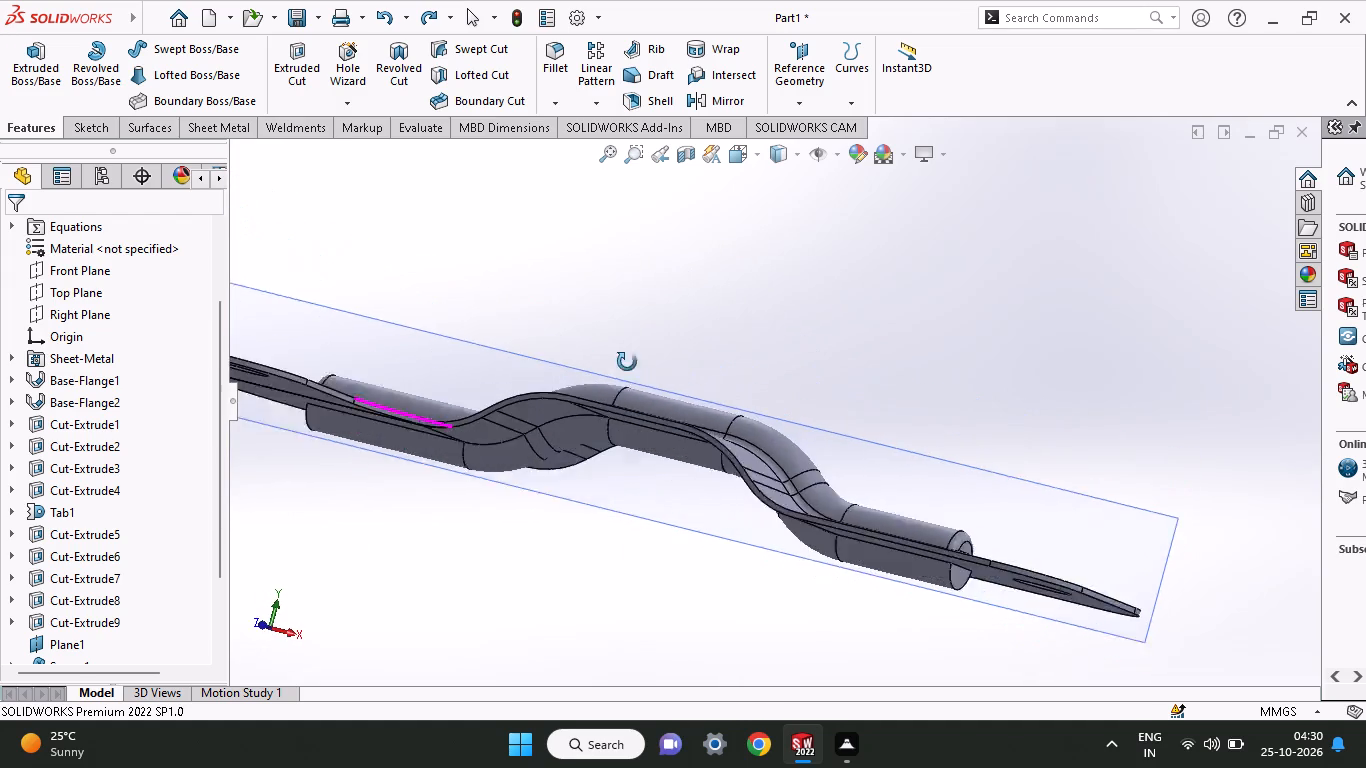
middle_click_drag(627, 362, 647, 409)
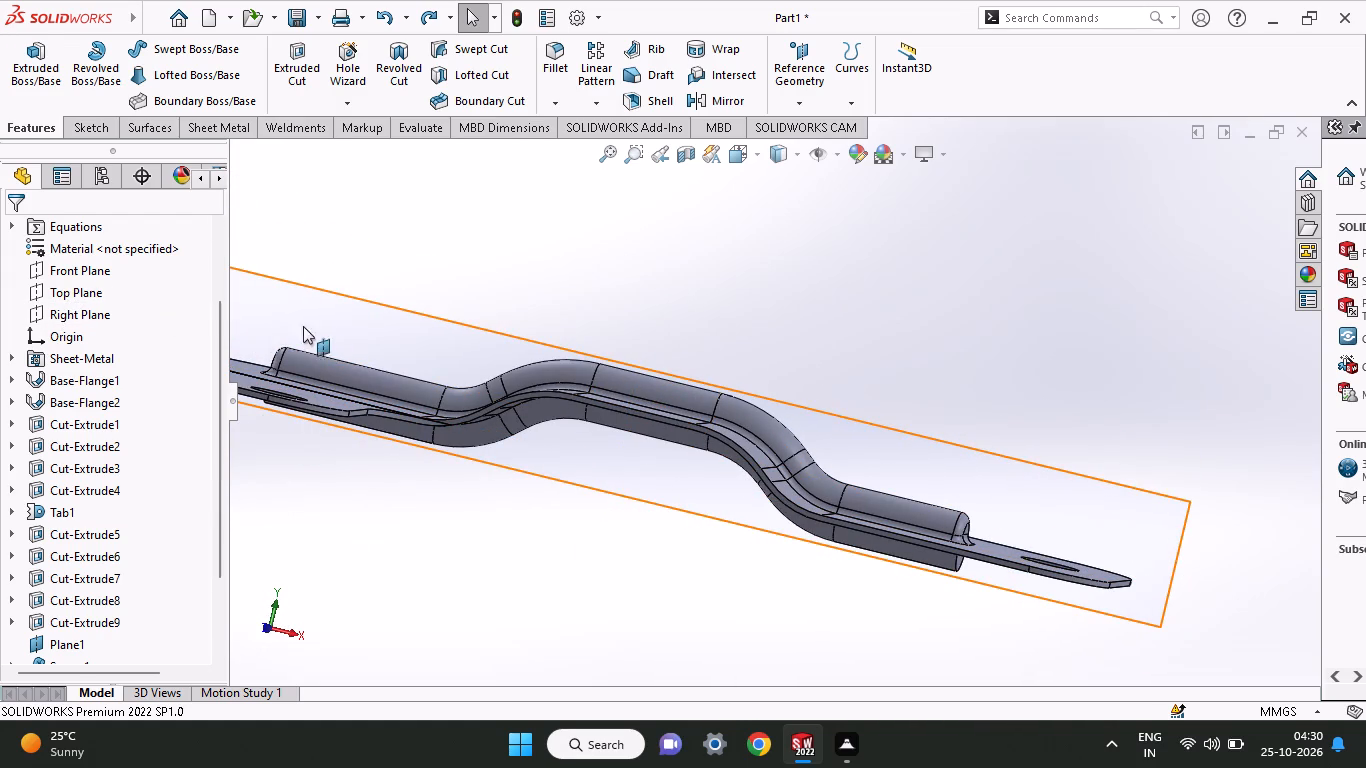
left_click(329, 326)
left_click(416, 268)
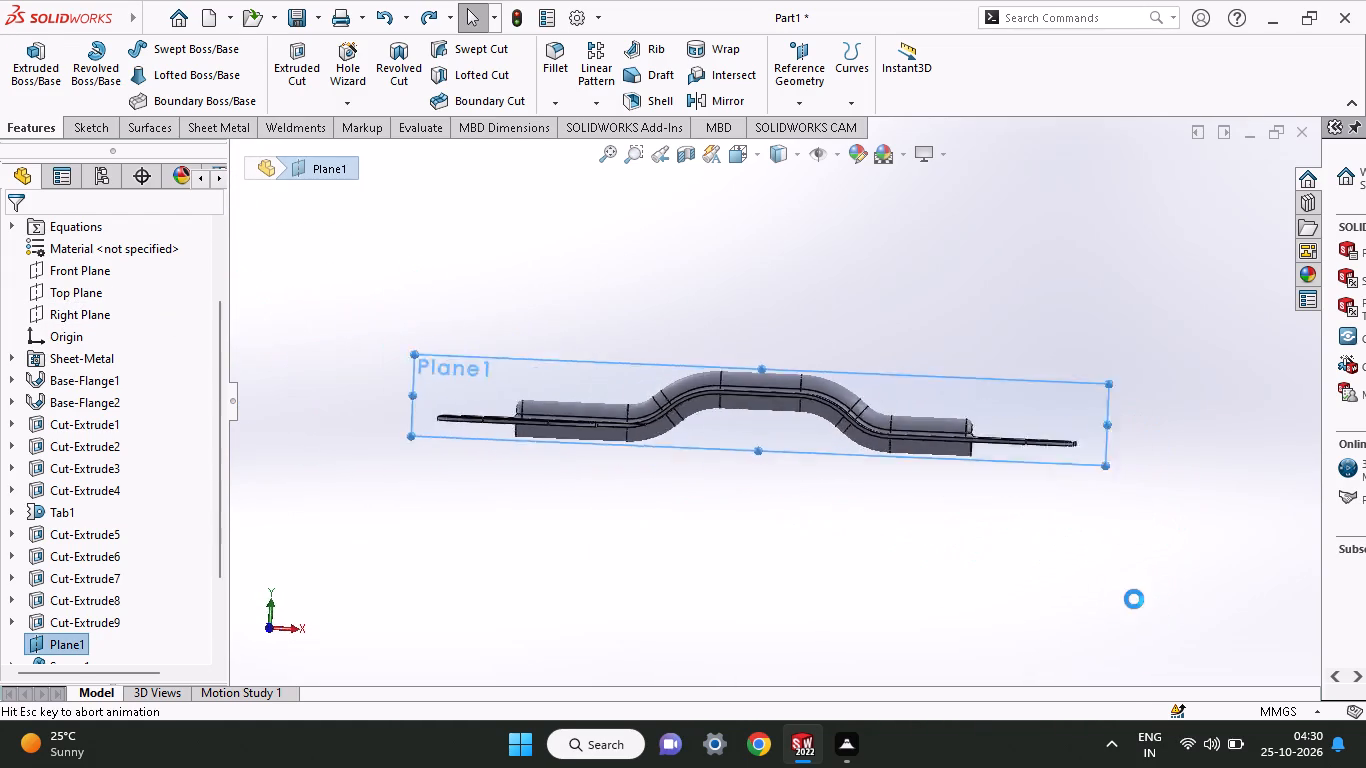
Select the sheet's five lower profile edges for Convert Entities, from the single-hole end up through the bend to the raised middle.
scroll(1111, 555, "down", 3, "ctrl")
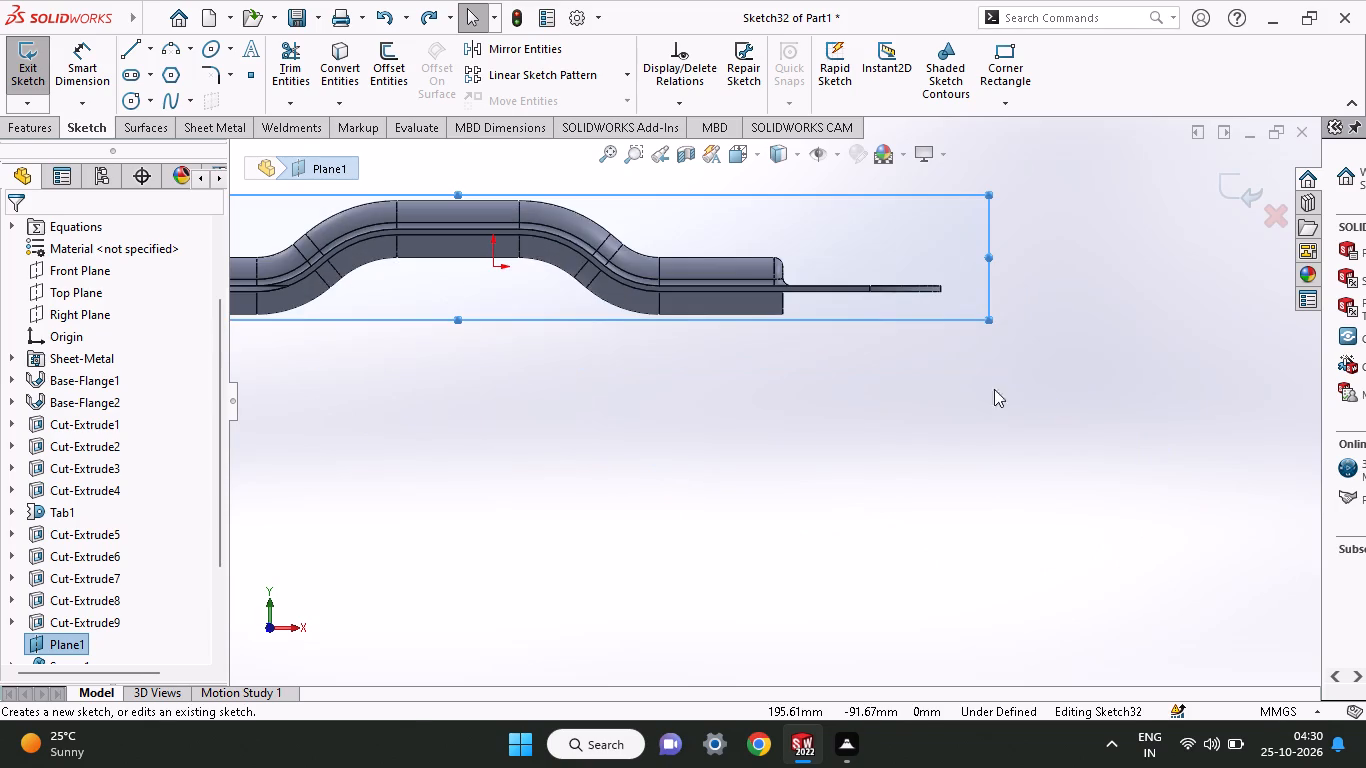
scroll(686, 229, "down", 4, "ctrl")
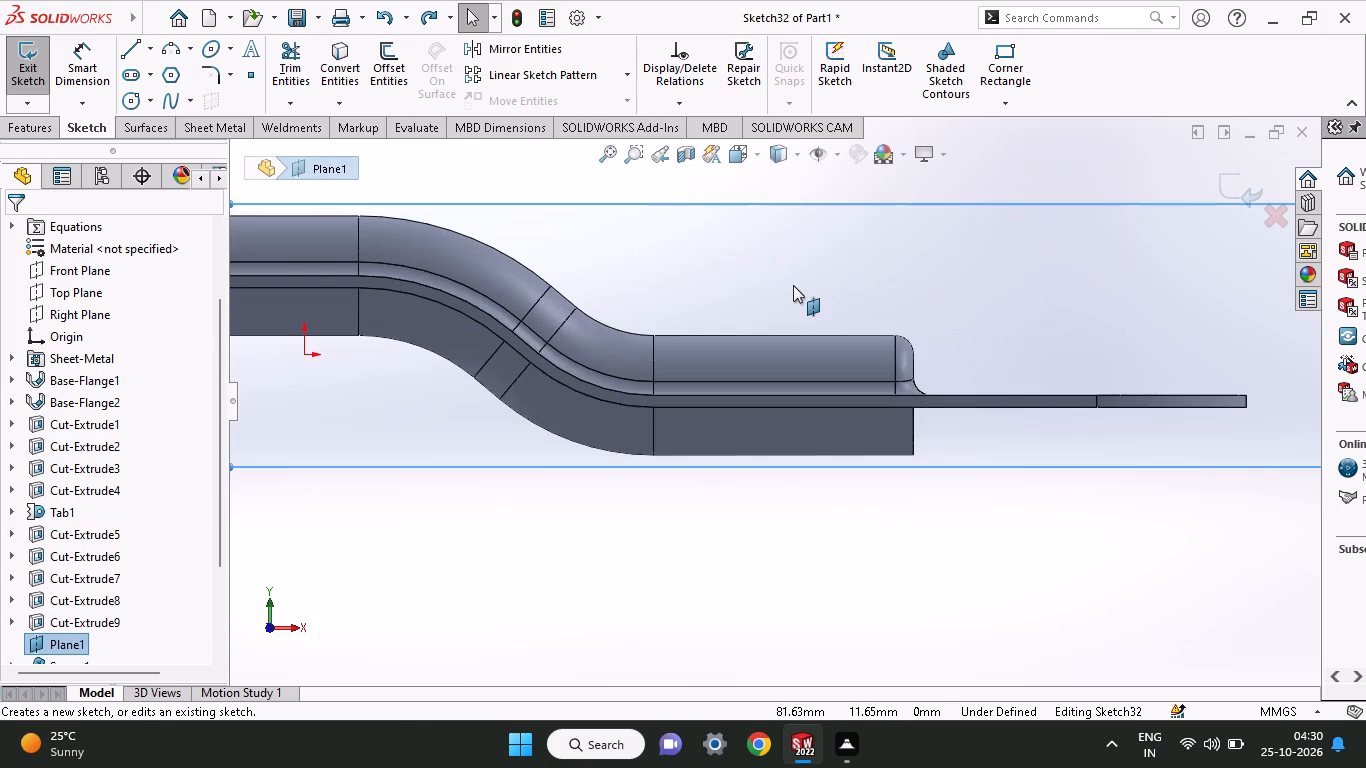
scroll(793, 285, "down", 3, "ctrl")
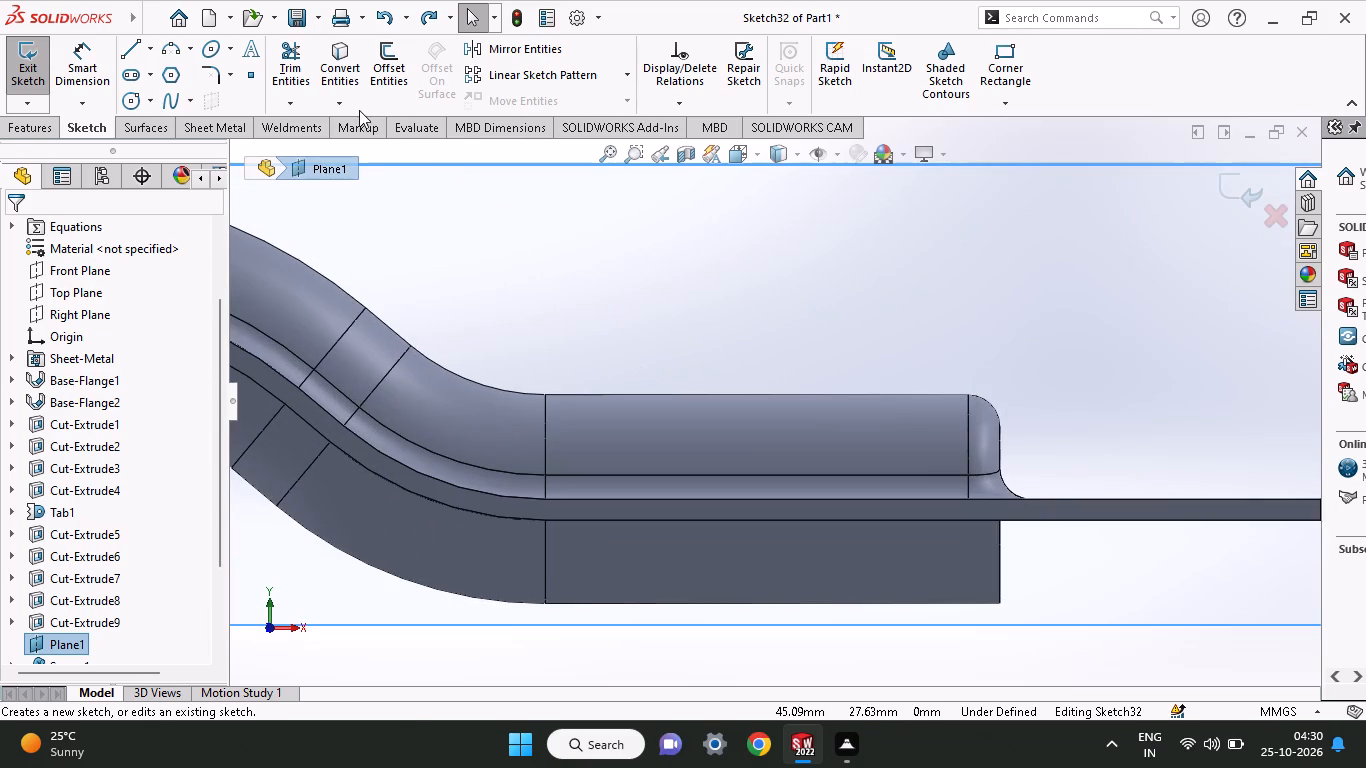
left_click(350, 75)
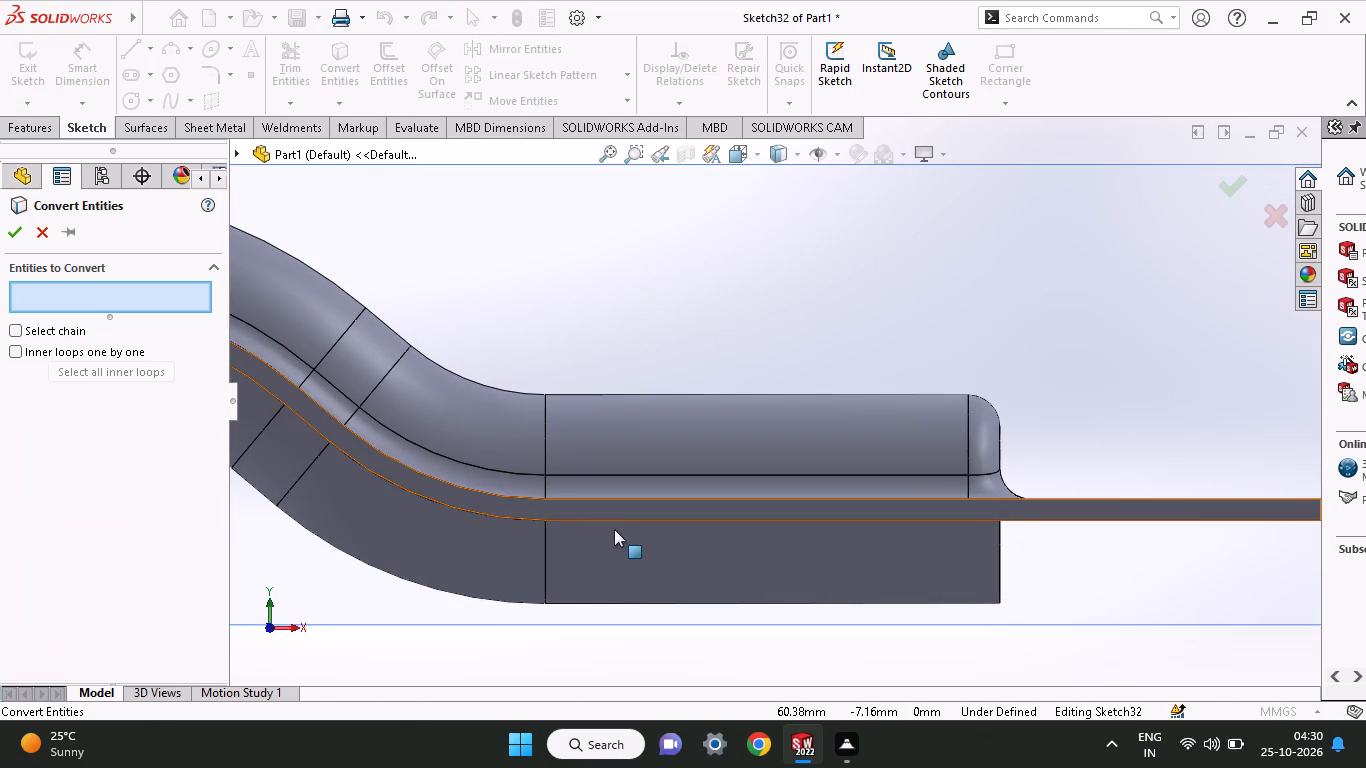
left_click(619, 517)
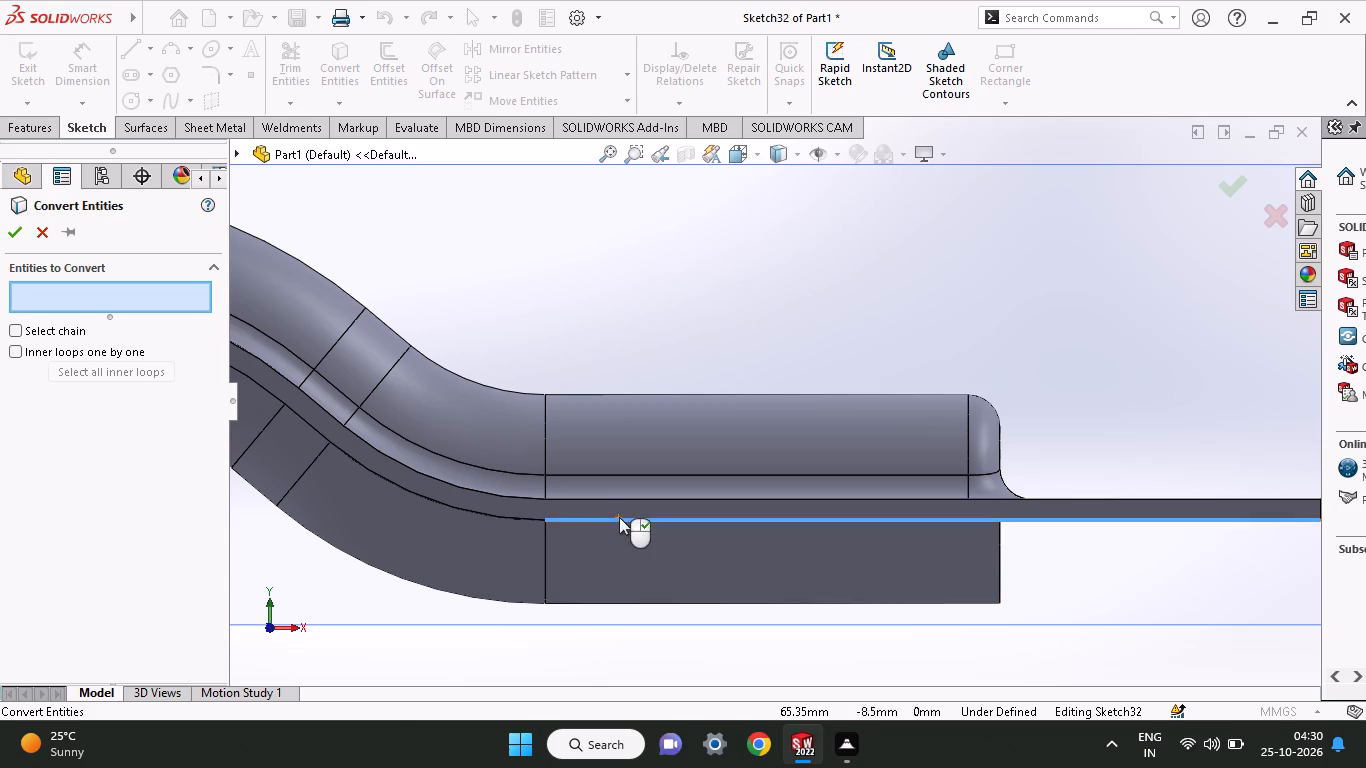
left_click(522, 517)
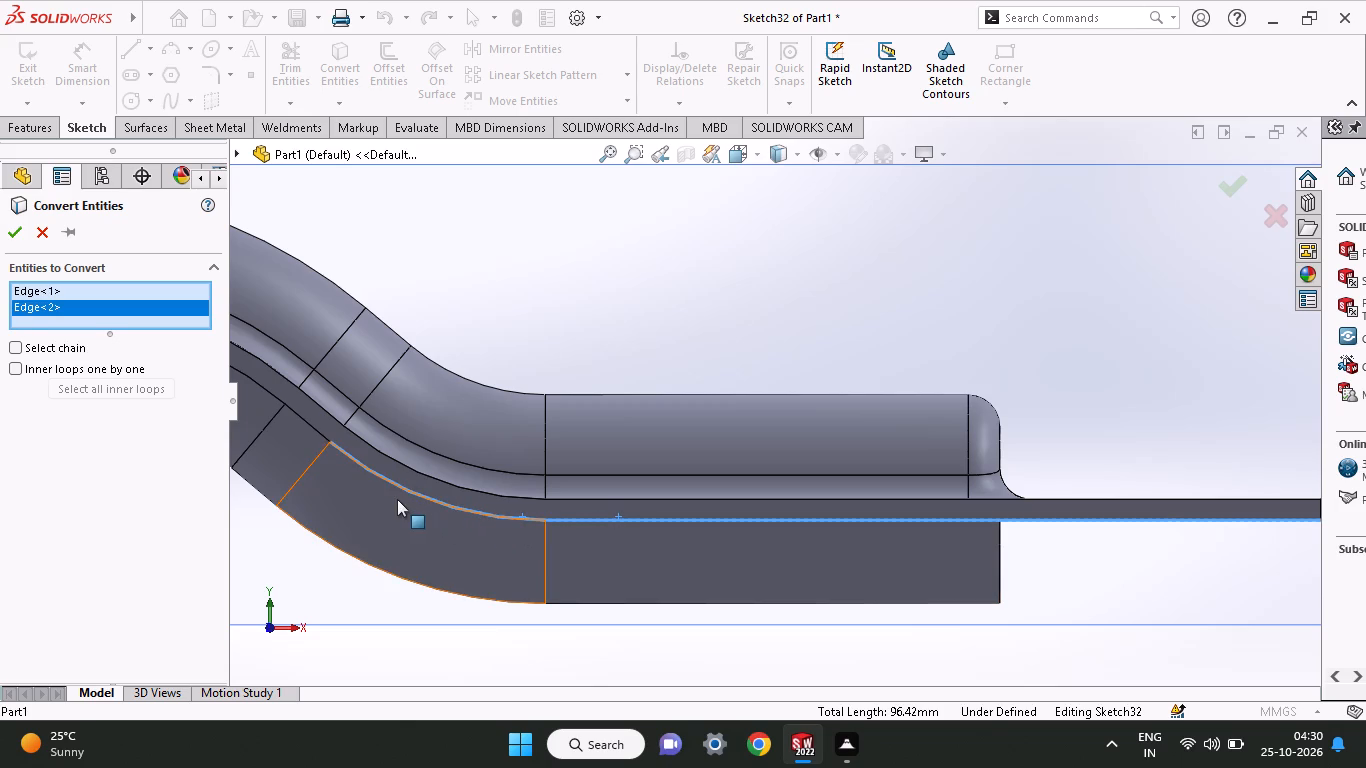
scroll(397, 499, "up", 4, "ctrl")
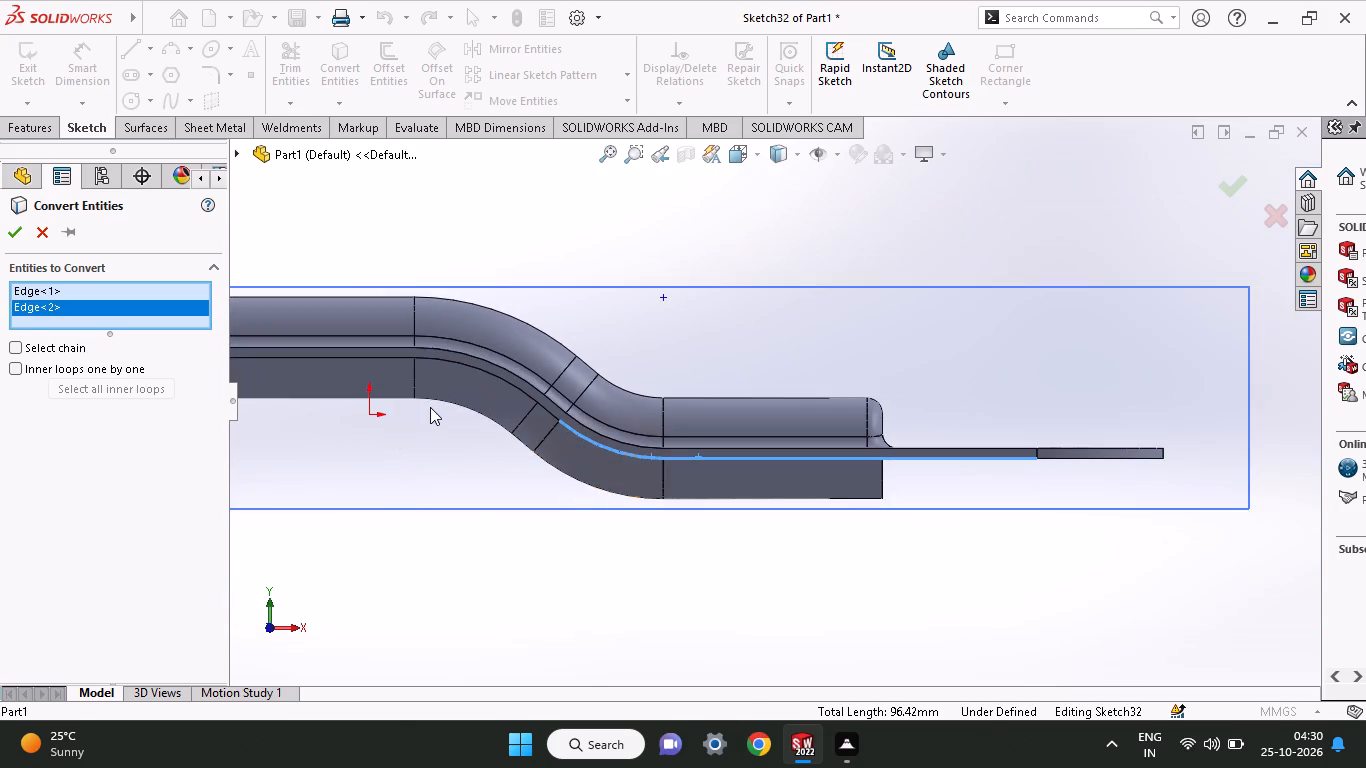
scroll(430, 406, "down", 4, "ctrl")
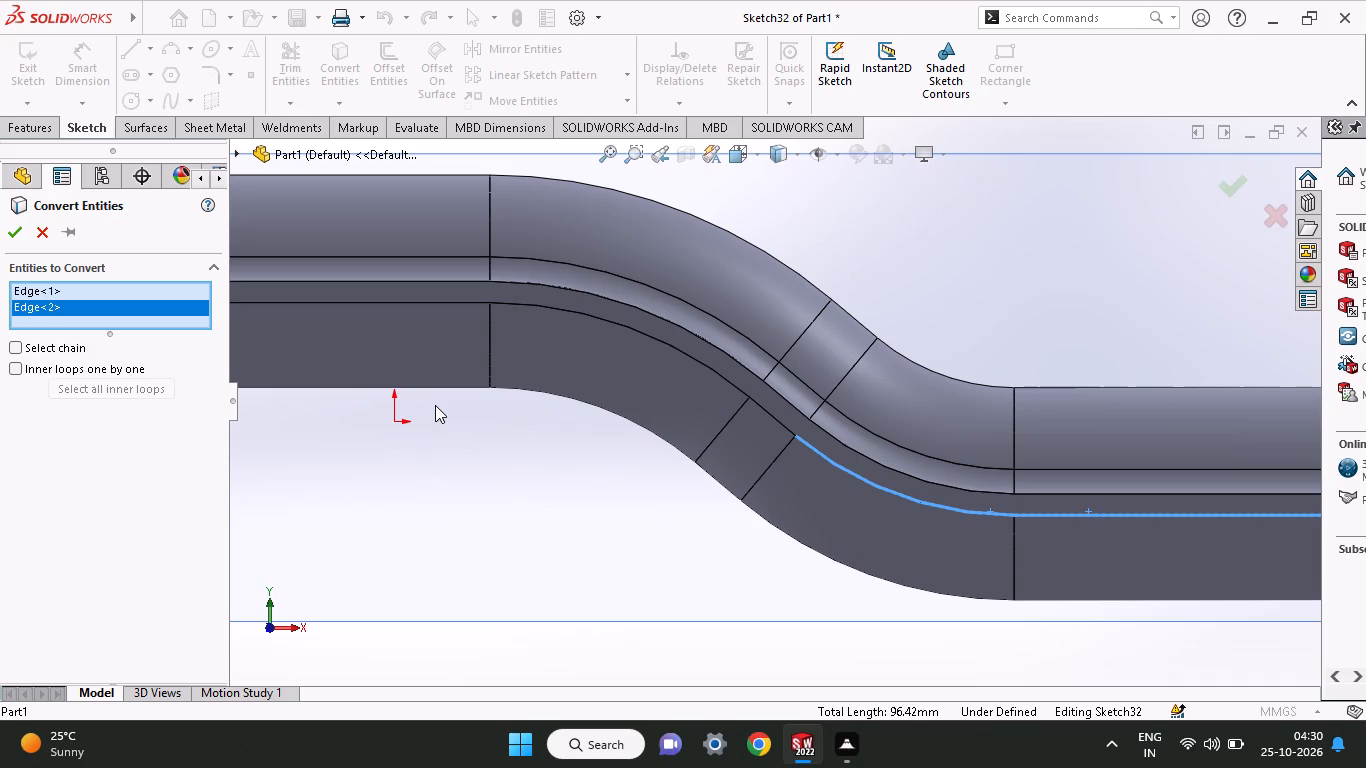
left_click(760, 410)
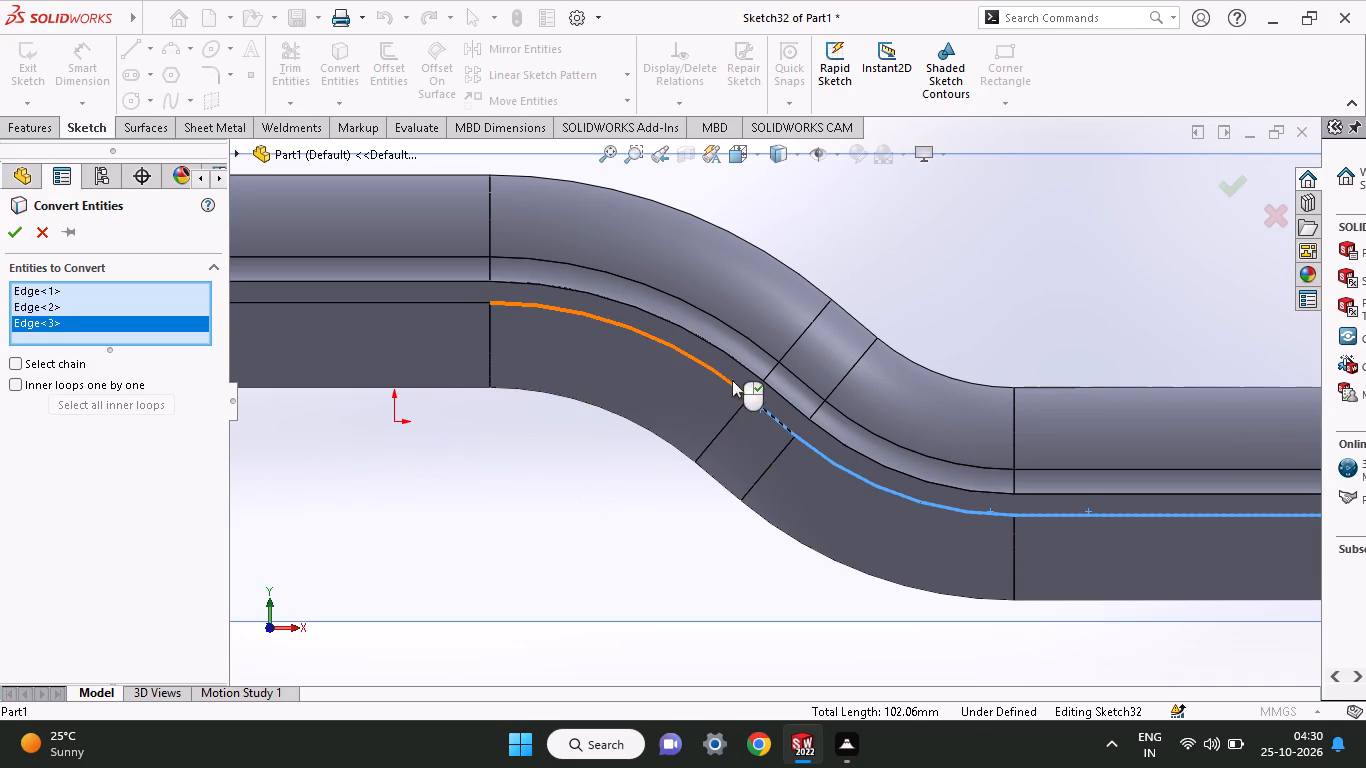
left_click(732, 380)
left_click(346, 301)
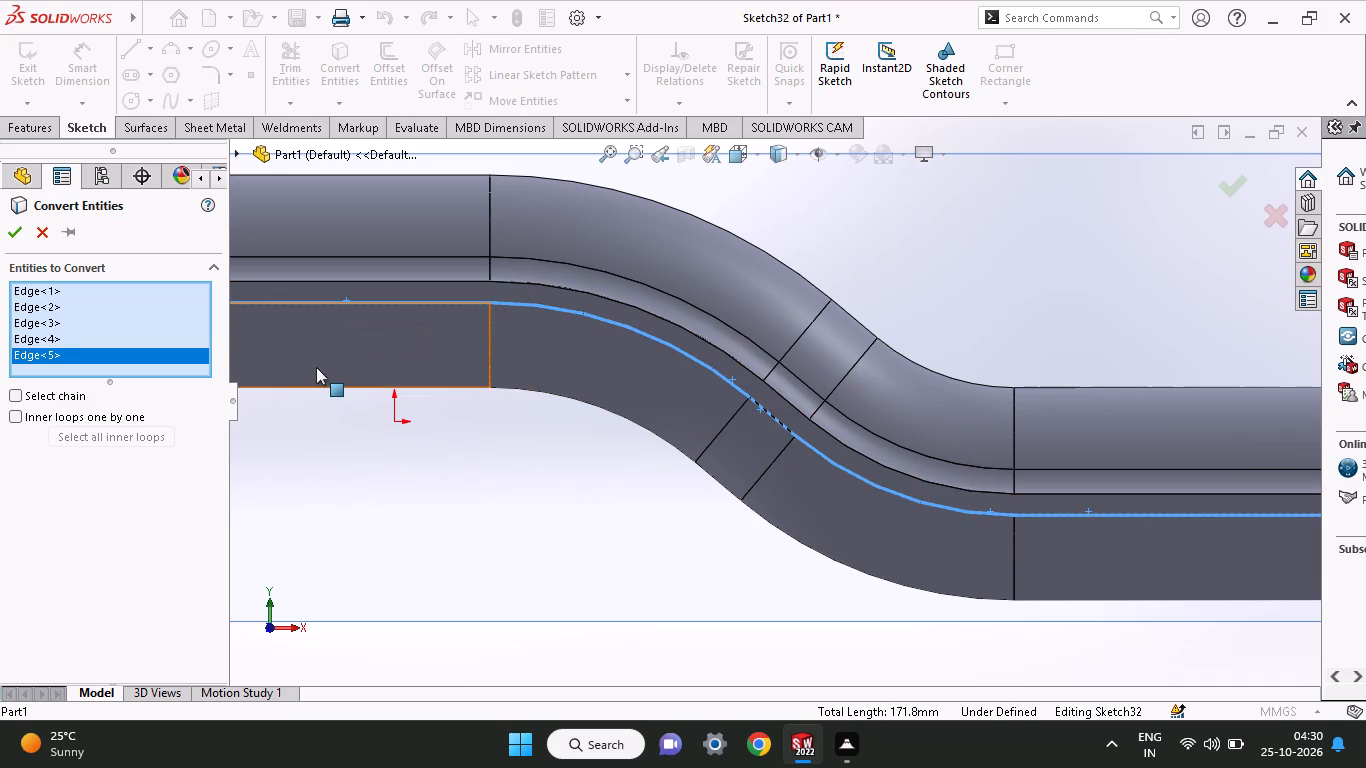
Add the six lower profile edges on the two-hole tab side, convert all selected edges into the path sketch, and close it.
scroll(316, 367, "up", 4, "ctrl")
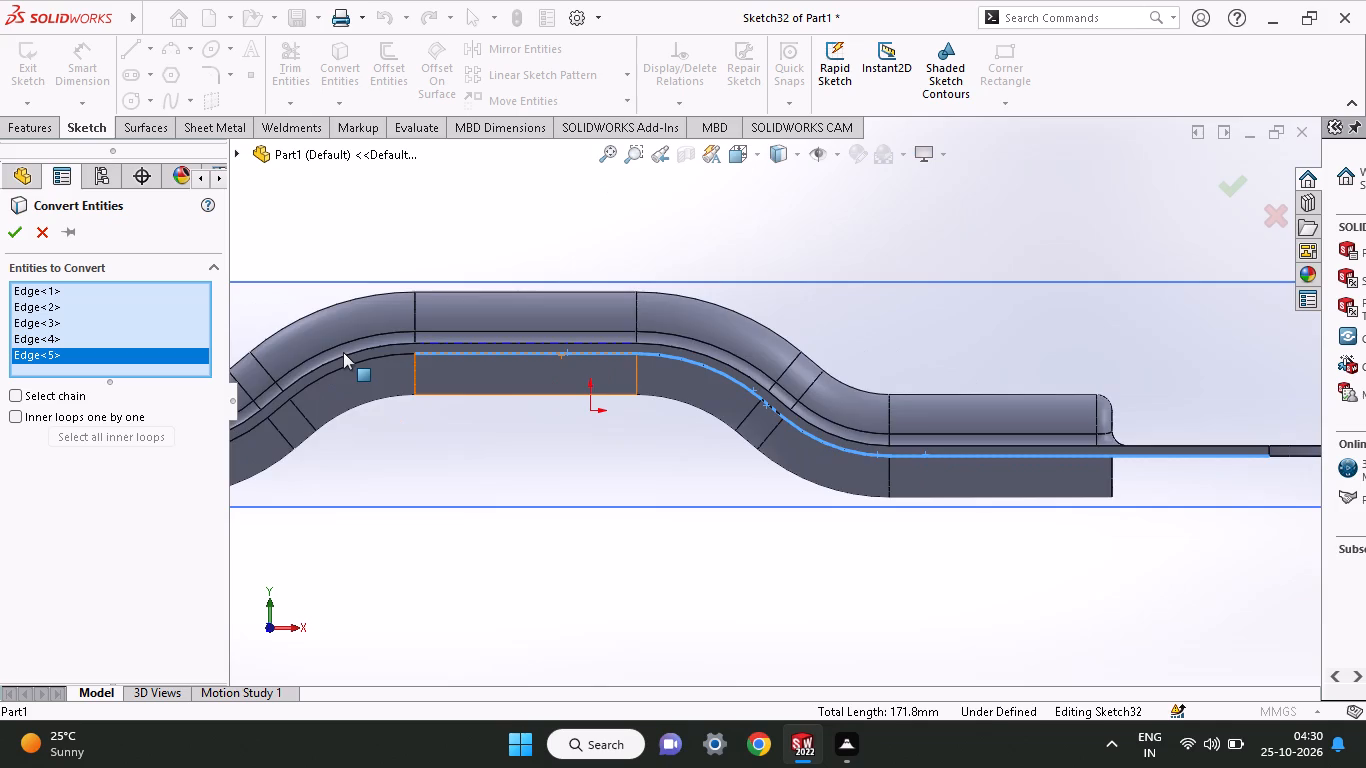
scroll(343, 352, "up", 3, "ctrl")
scroll(317, 404, "down", 3, "ctrl")
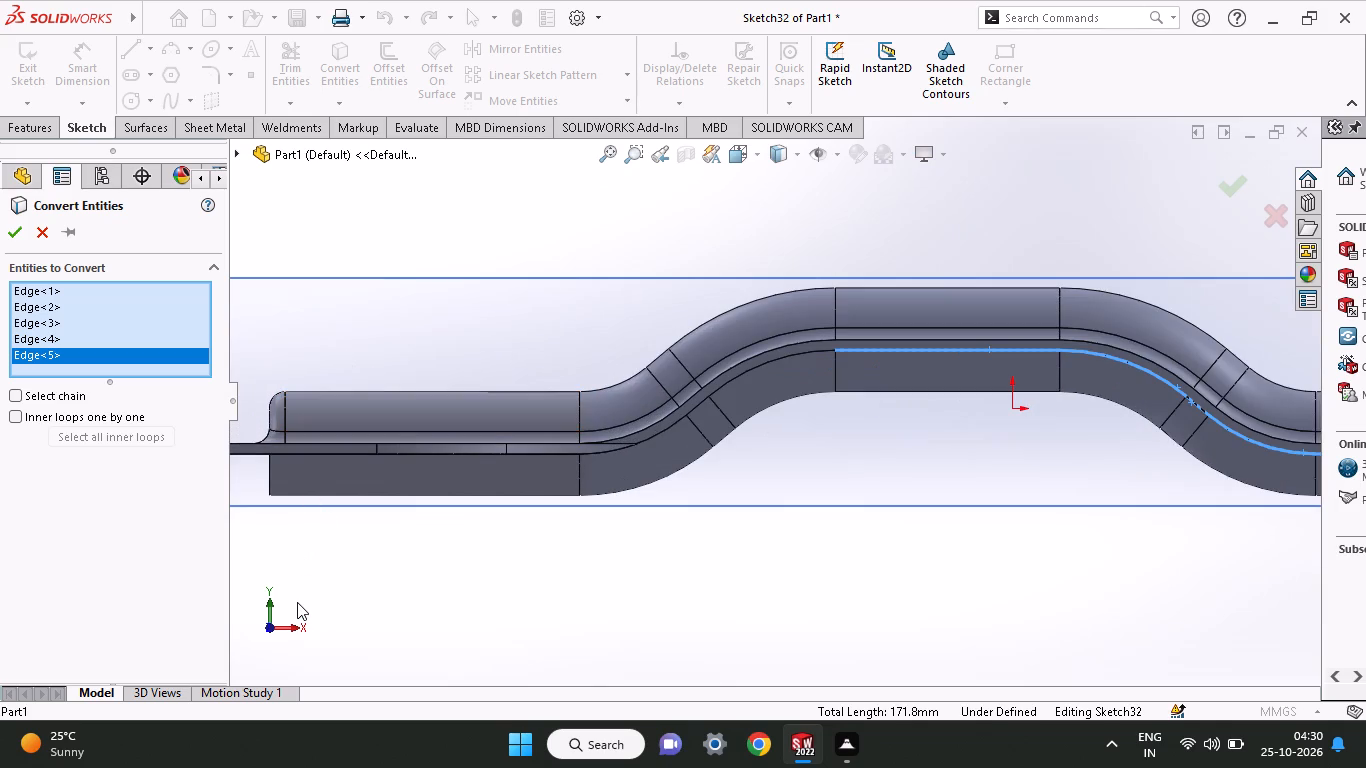
left_click(332, 454)
left_click(258, 455)
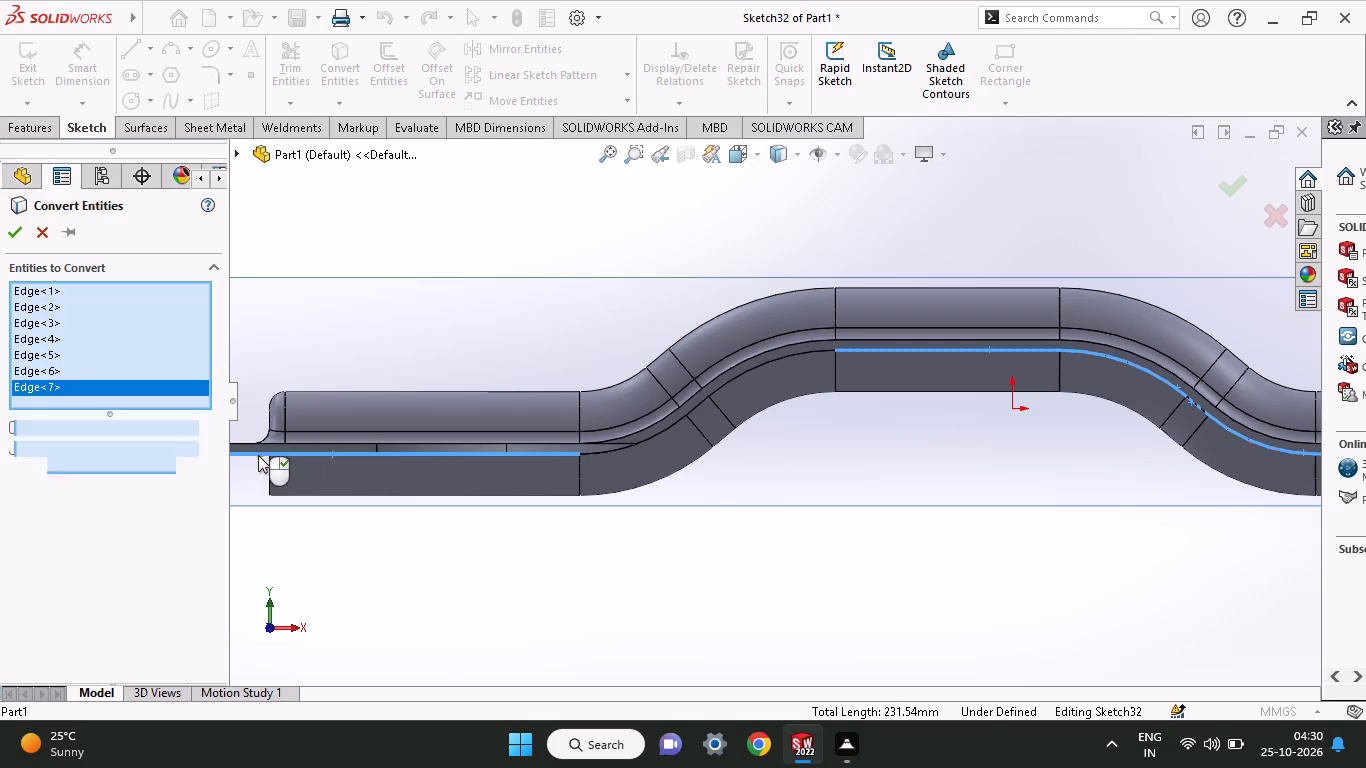
left_click(597, 451)
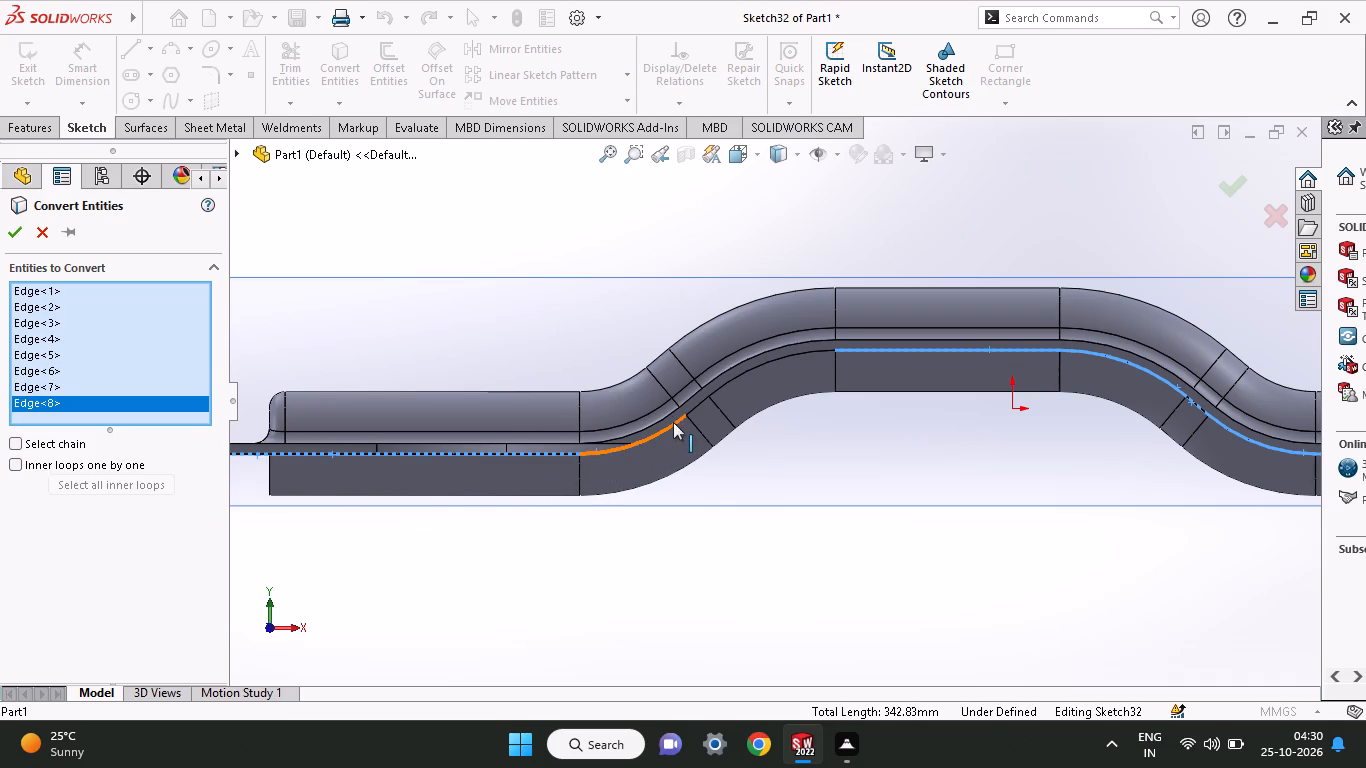
left_click(673, 422)
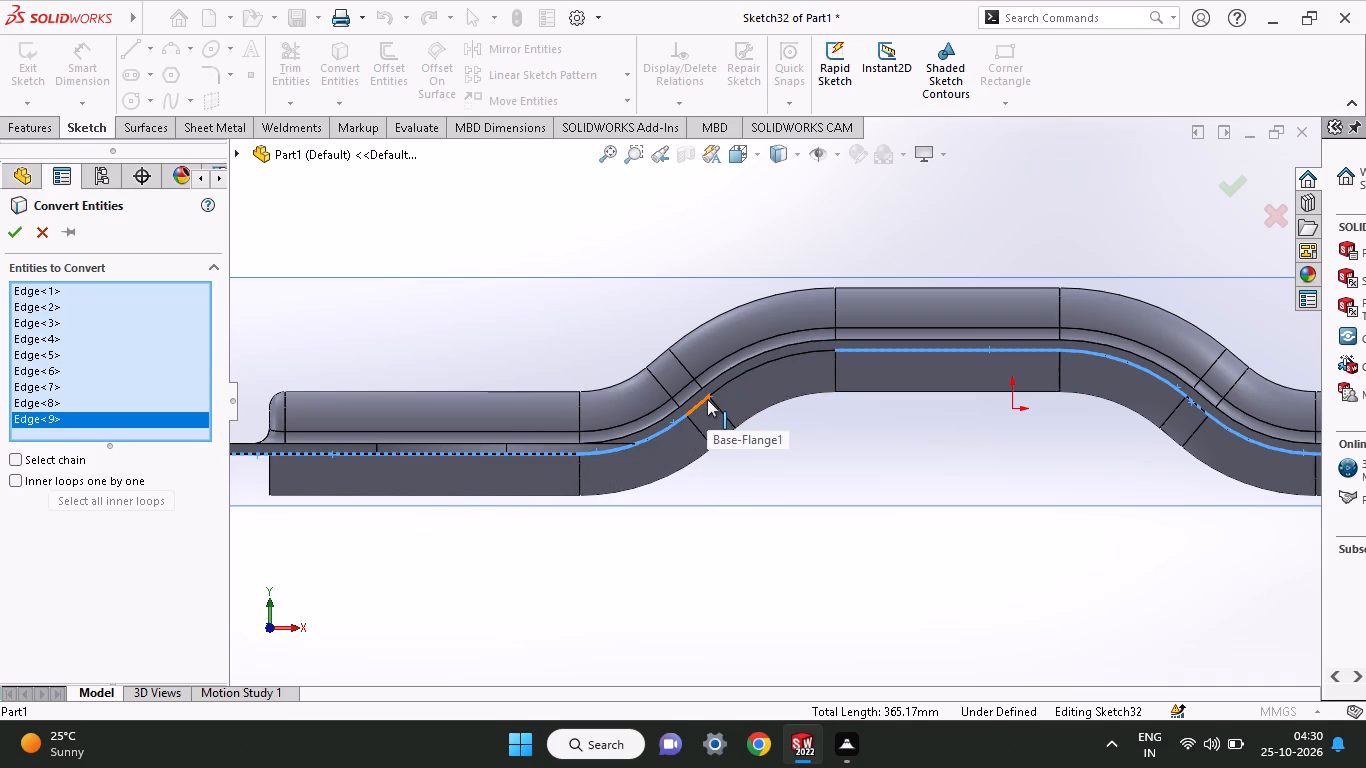
left_click(707, 399)
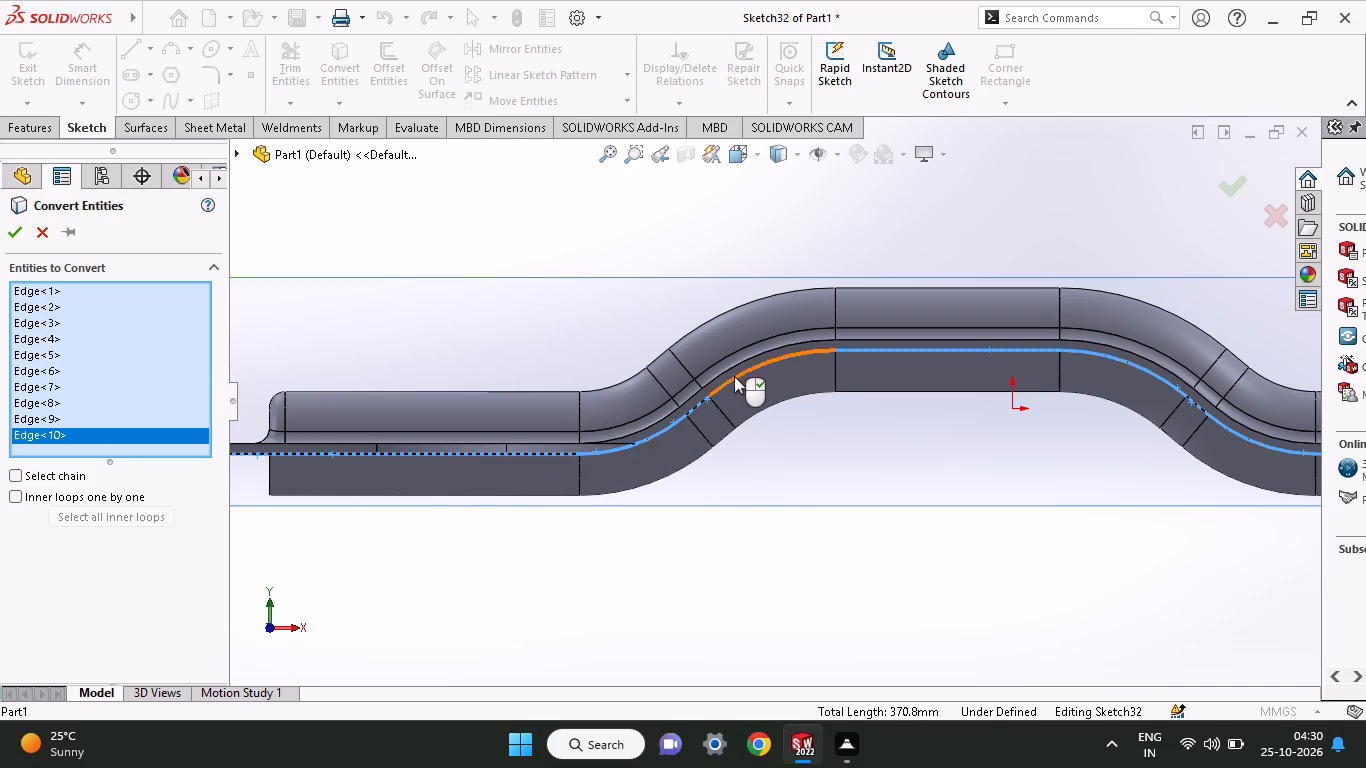
left_click(734, 376)
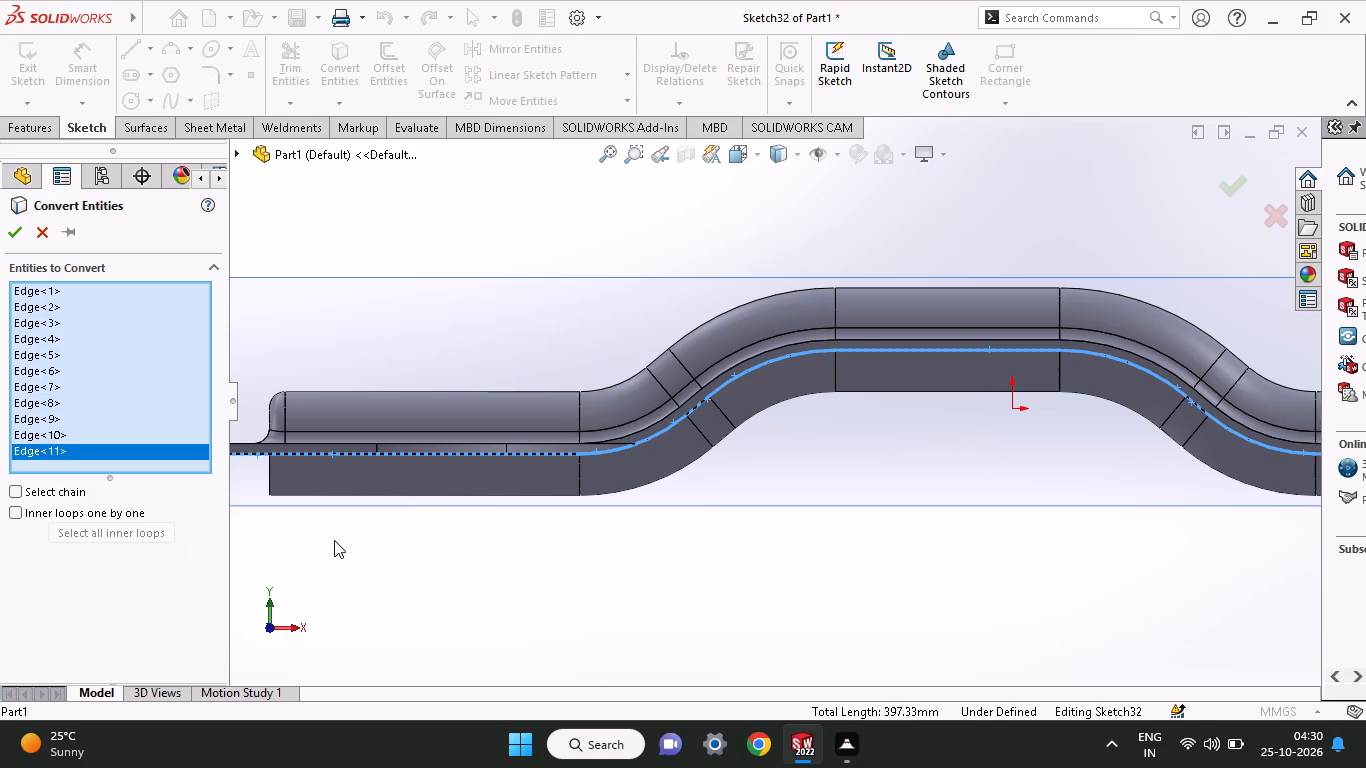
scroll(334, 540, "up", 3, "ctrl")
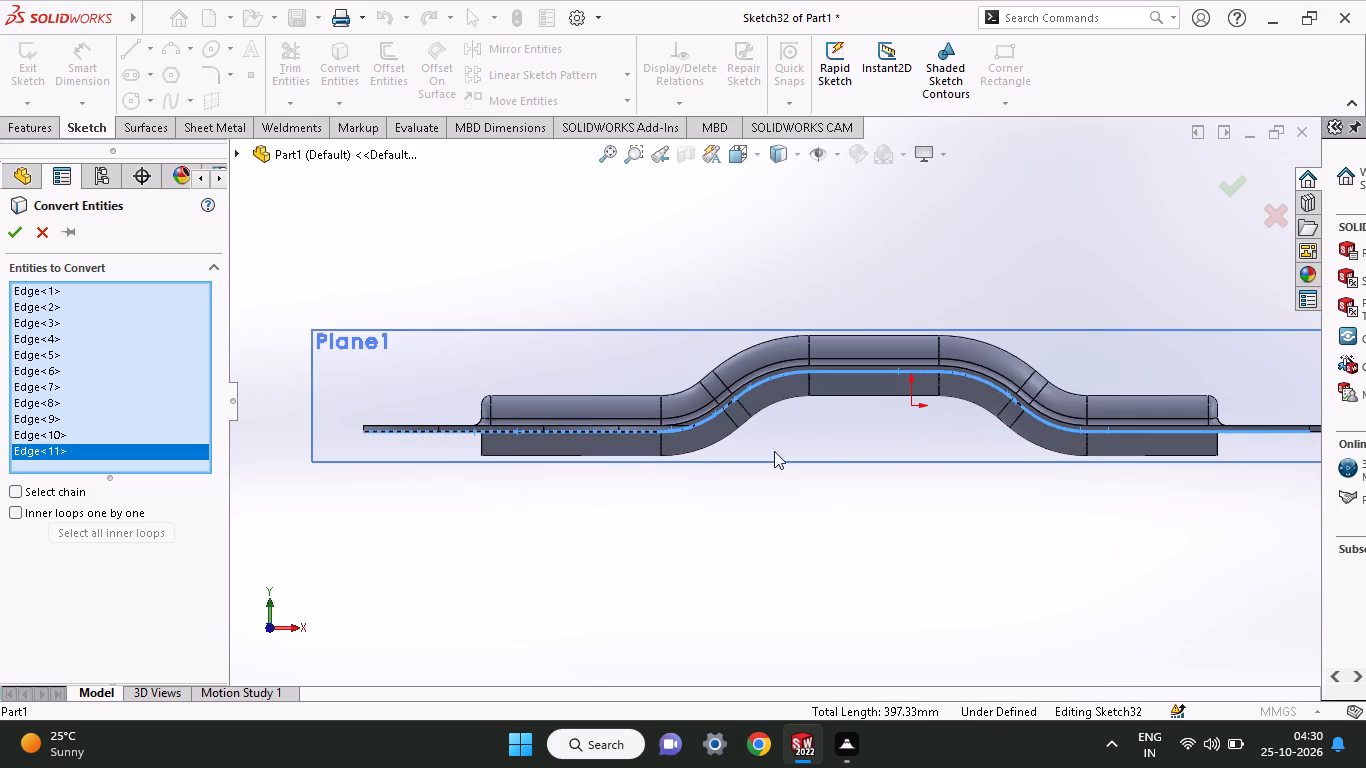
scroll(1112, 420, "down", 4, "ctrl")
scroll(1112, 420, "up", 5, "ctrl")
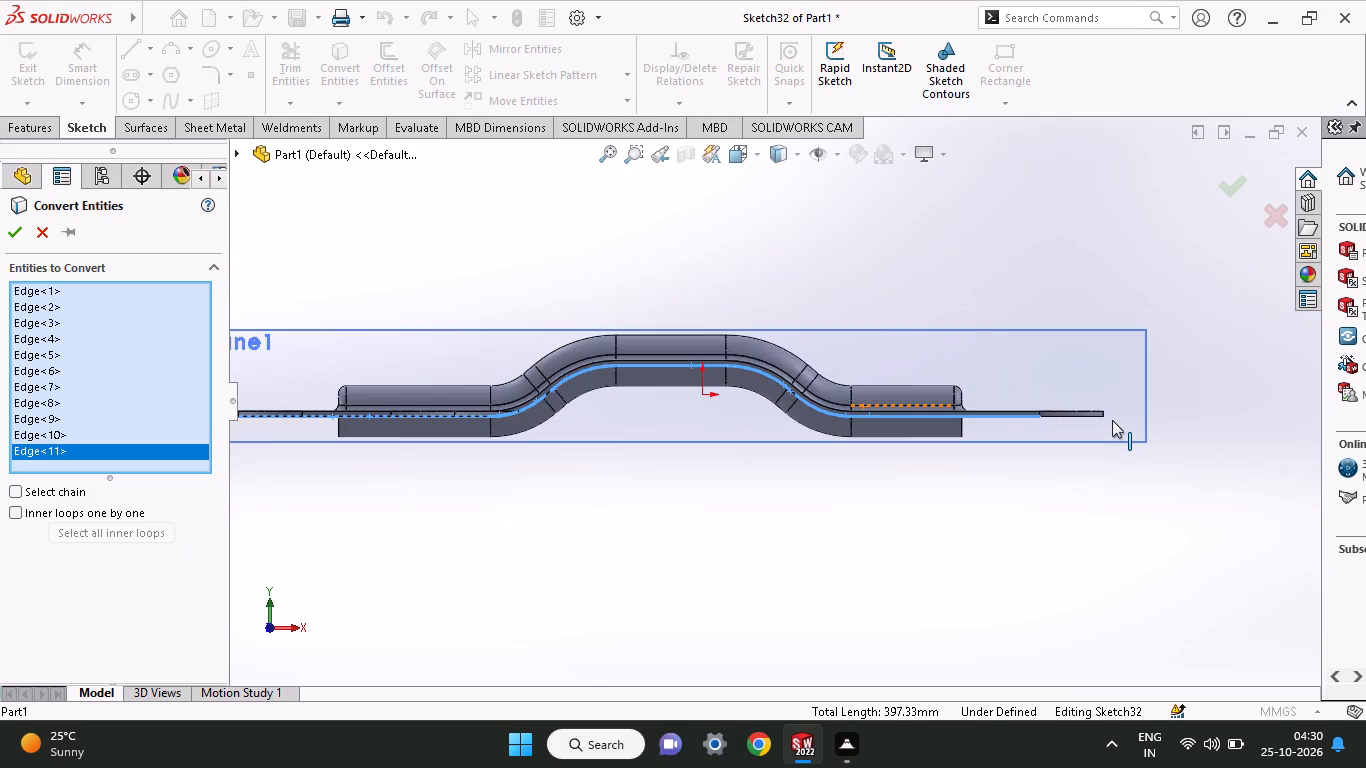
scroll(1112, 420, "down", 3, "ctrl")
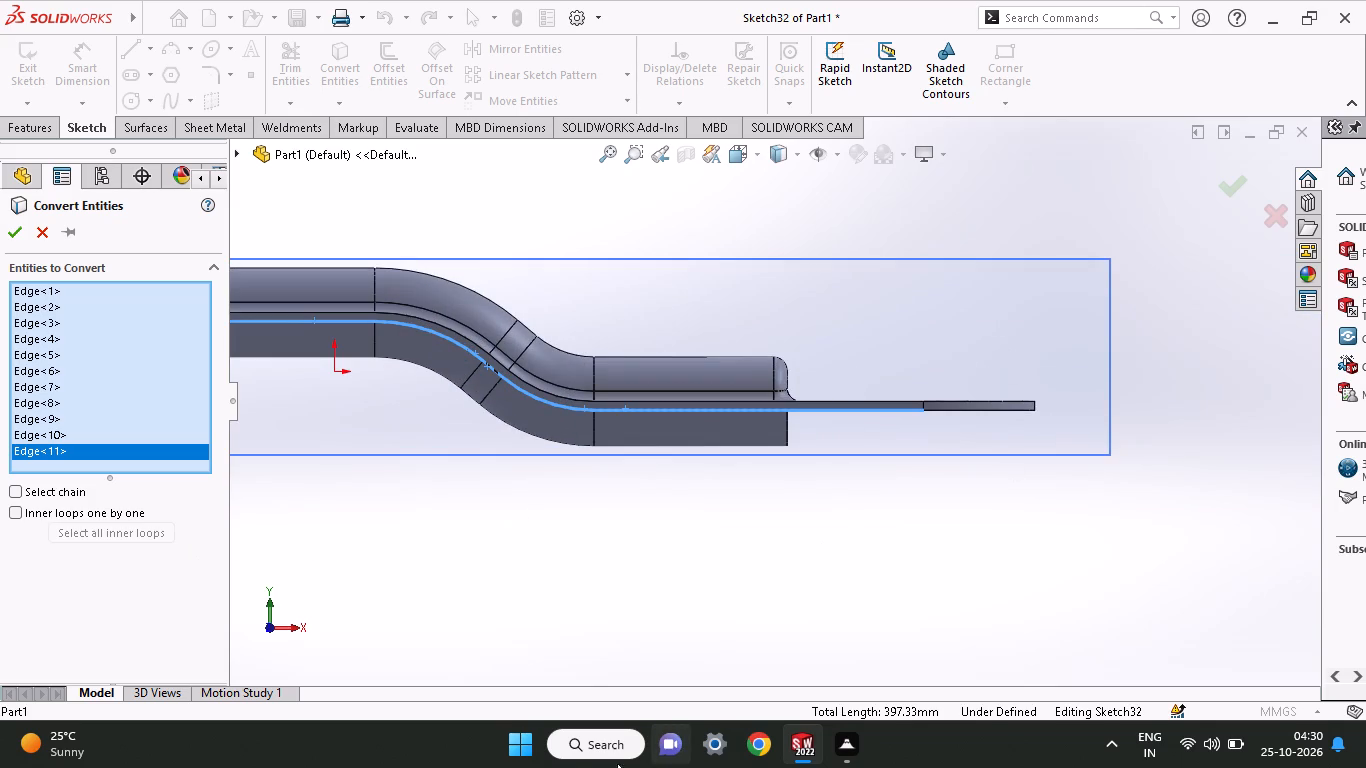
left_click(13, 236)
middle_click_drag(1094, 492, 985, 487)
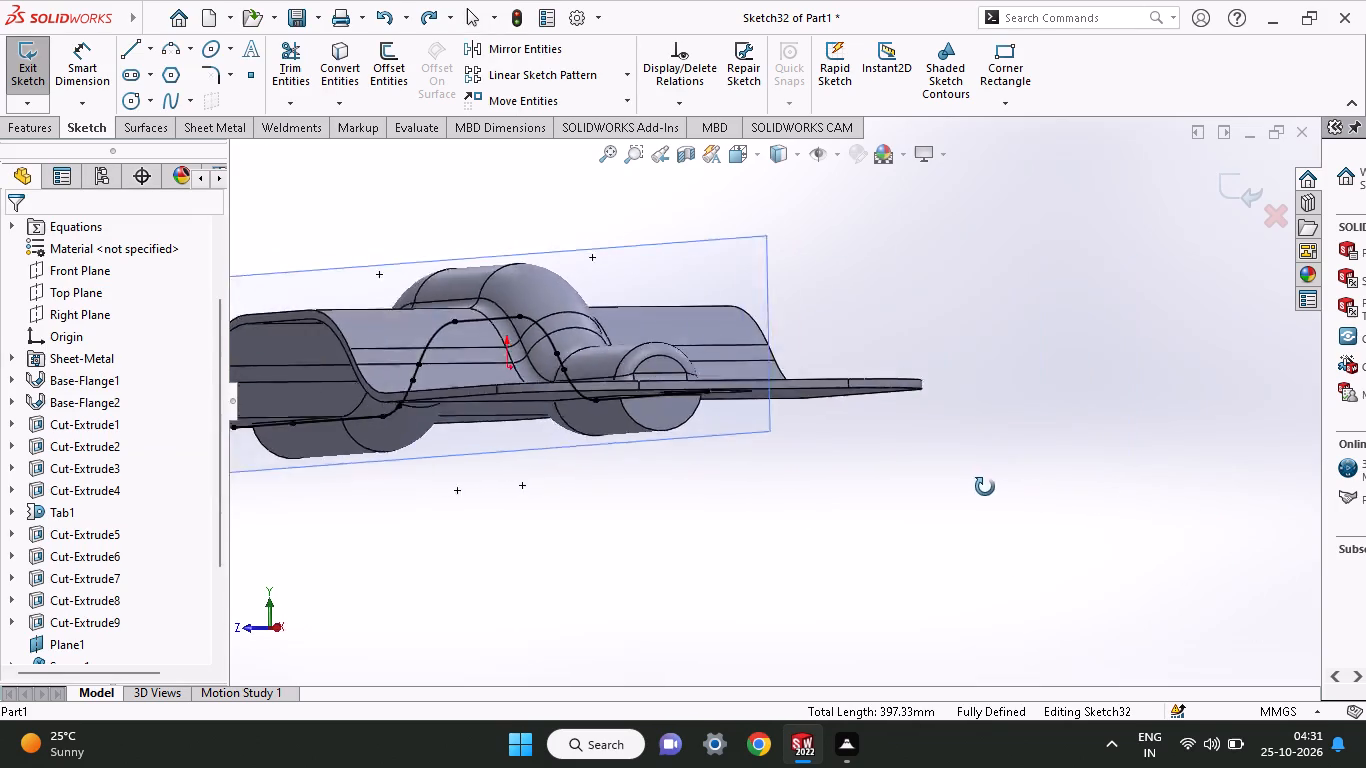
middle_click_drag(985, 487, 957, 504)
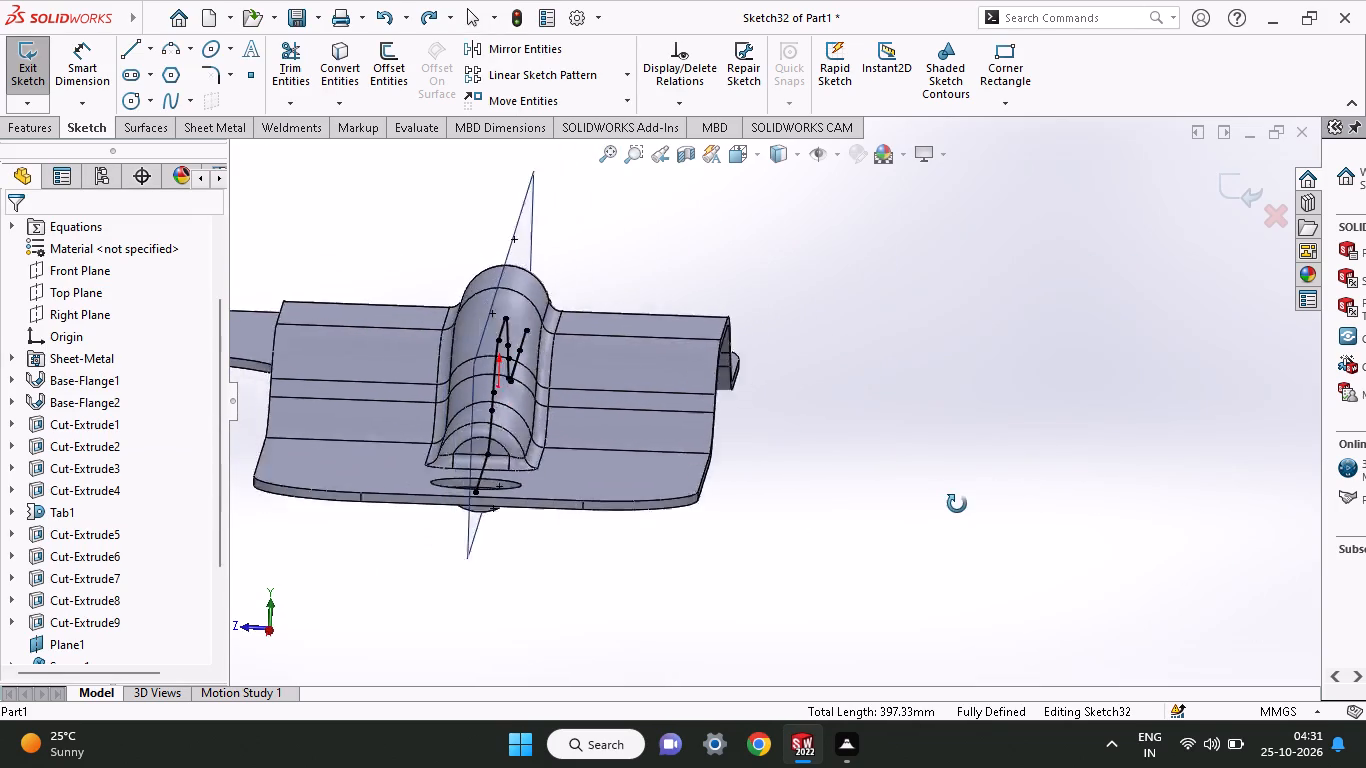
middle_click_drag(957, 504, 1080, 431)
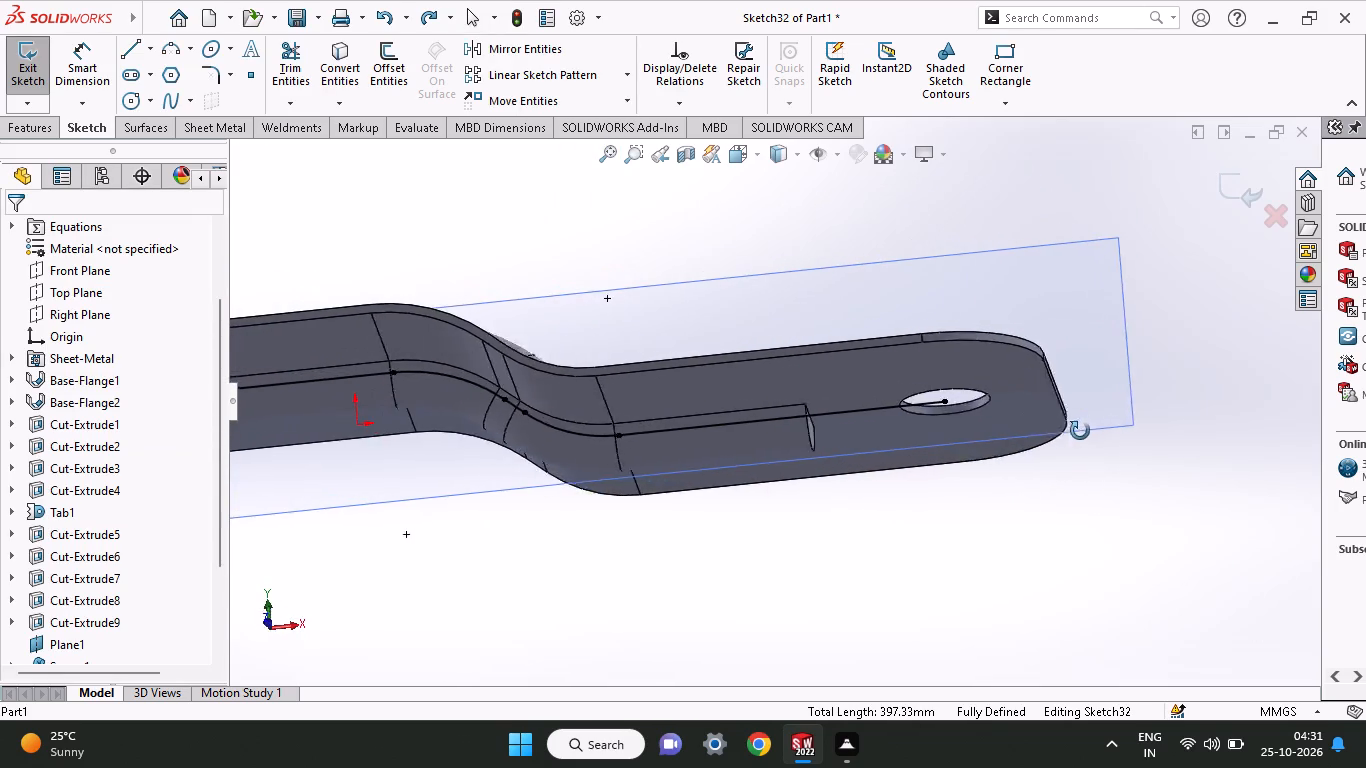
middle_click_drag(1080, 431, 979, 433)
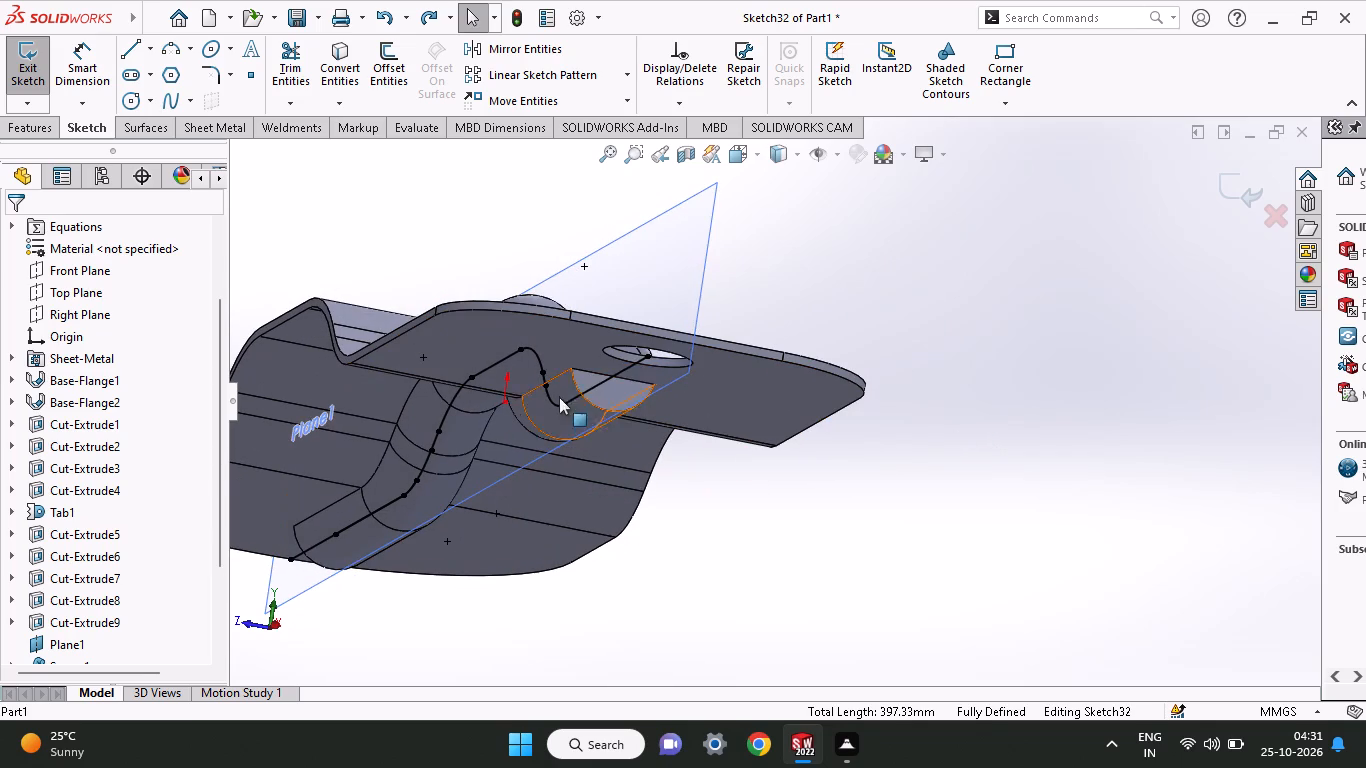
left_click(1235, 197)
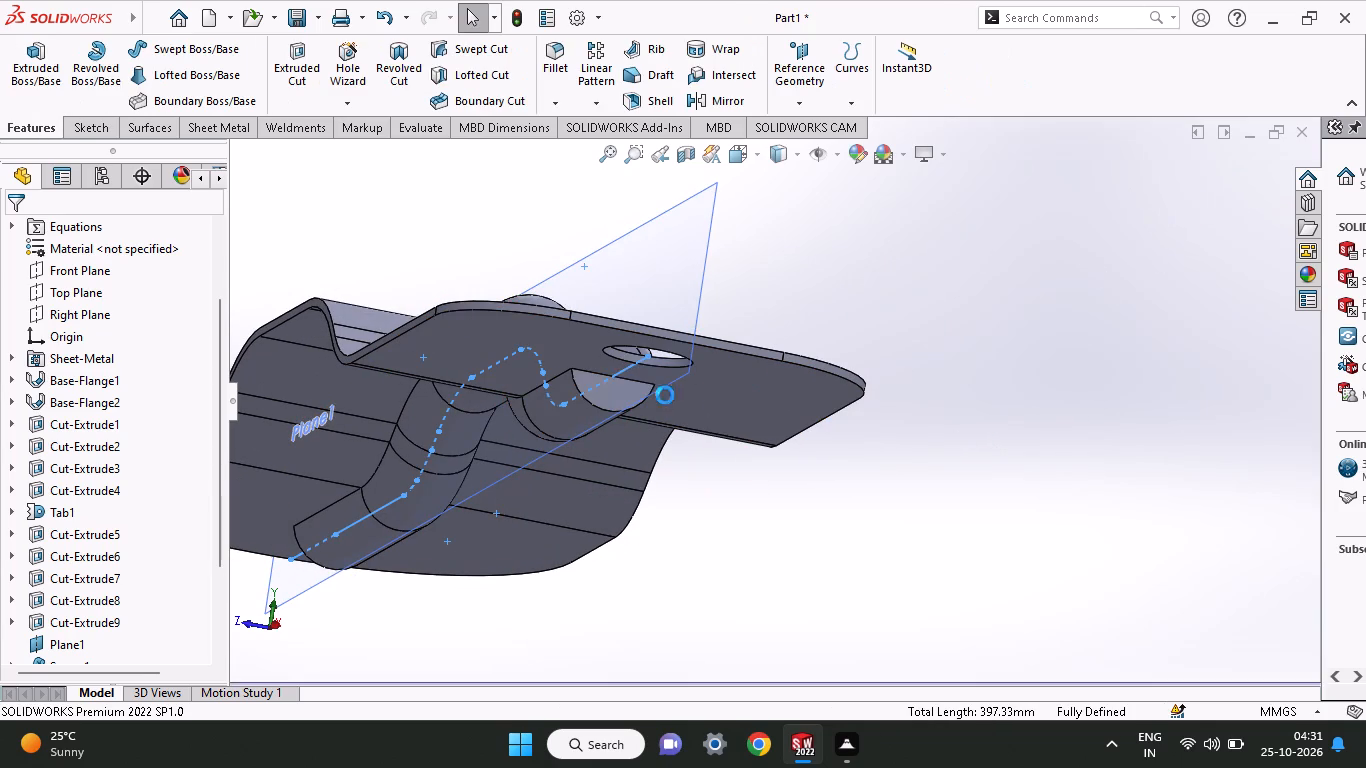
Start a new sketch on the swept rib's half-round end face beside the single hole.
left_click(617, 404)
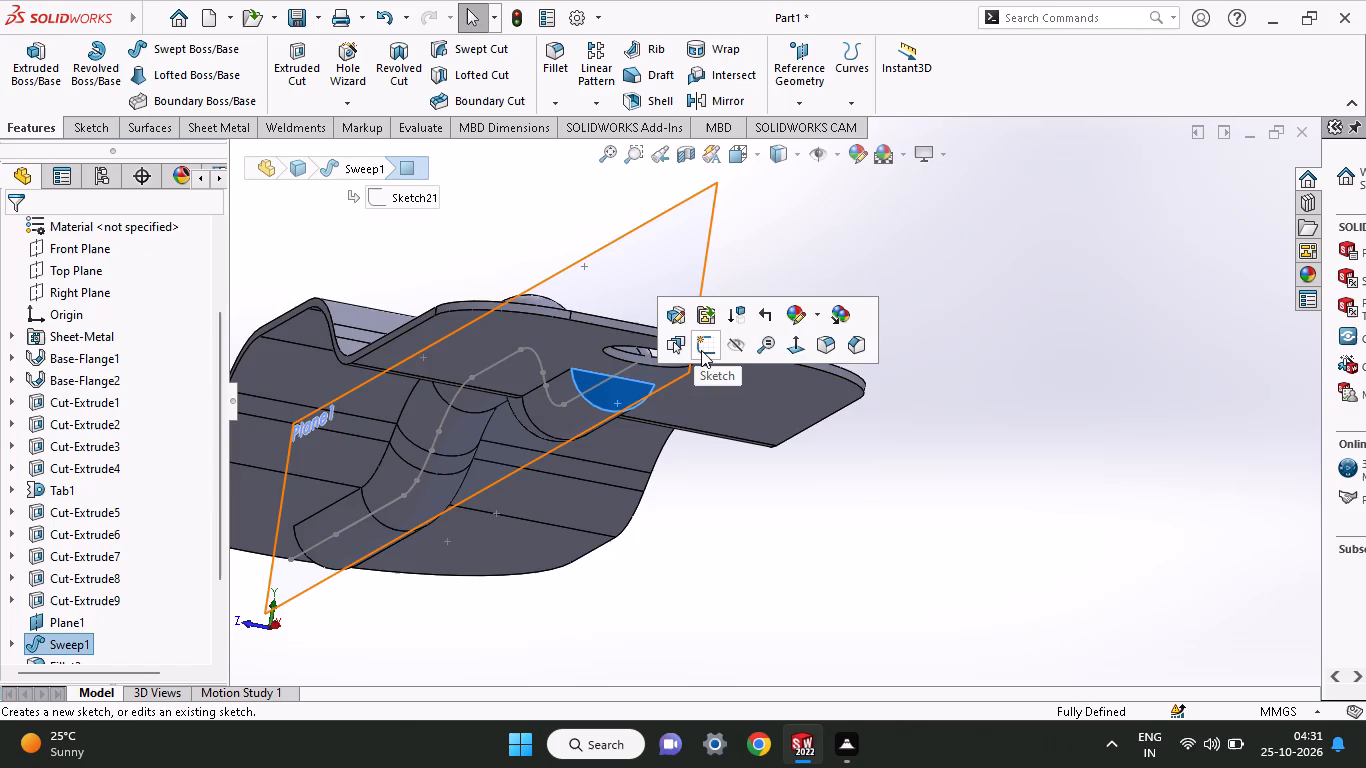
left_click(701, 350)
scroll(1012, 574, "down", 4, "ctrl")
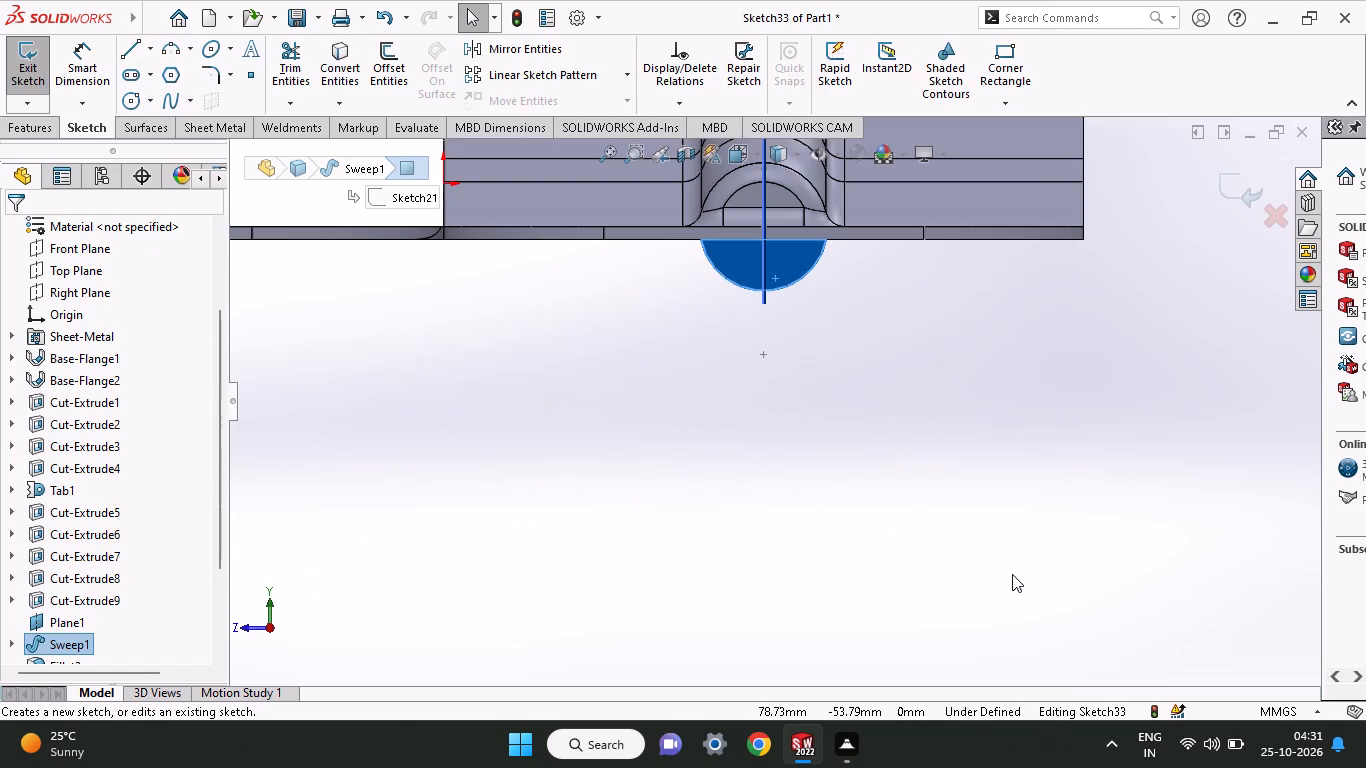
scroll(827, 290, "down", 3, "ctrl")
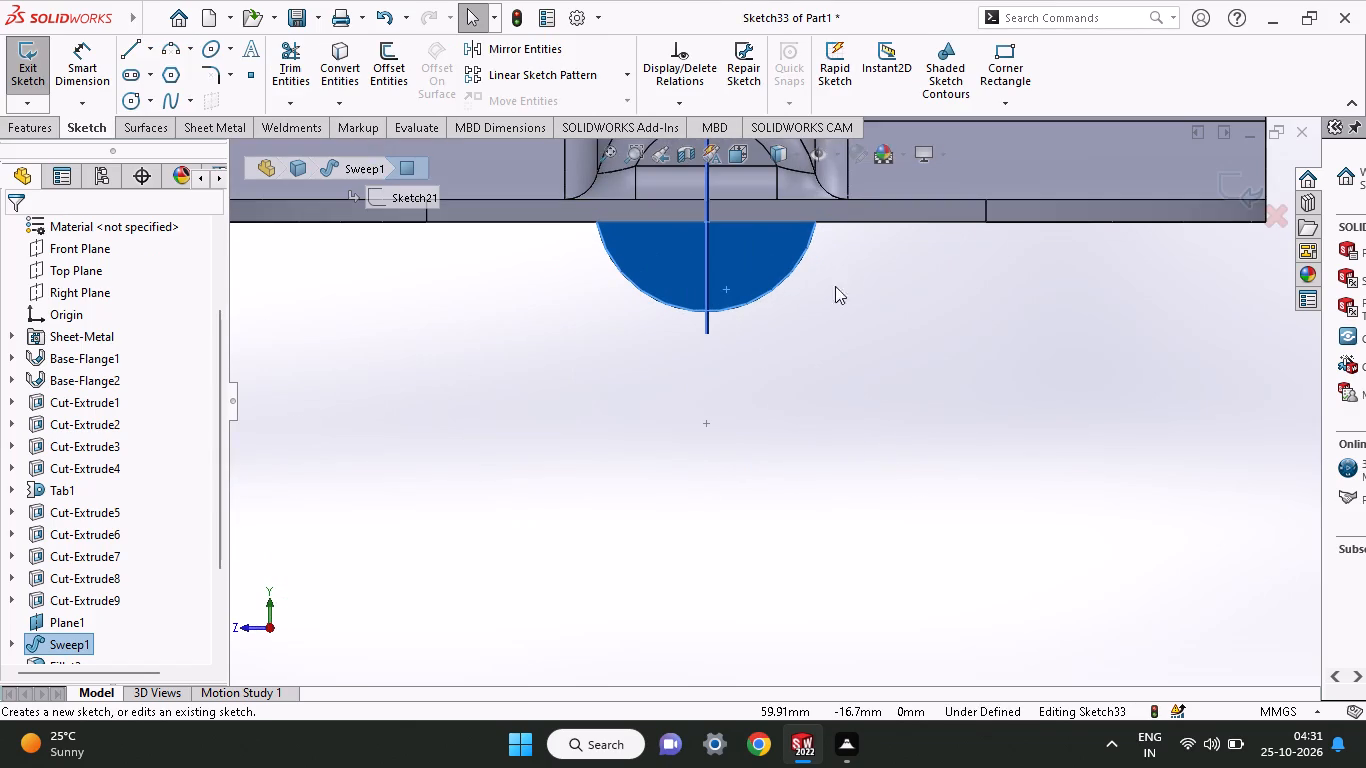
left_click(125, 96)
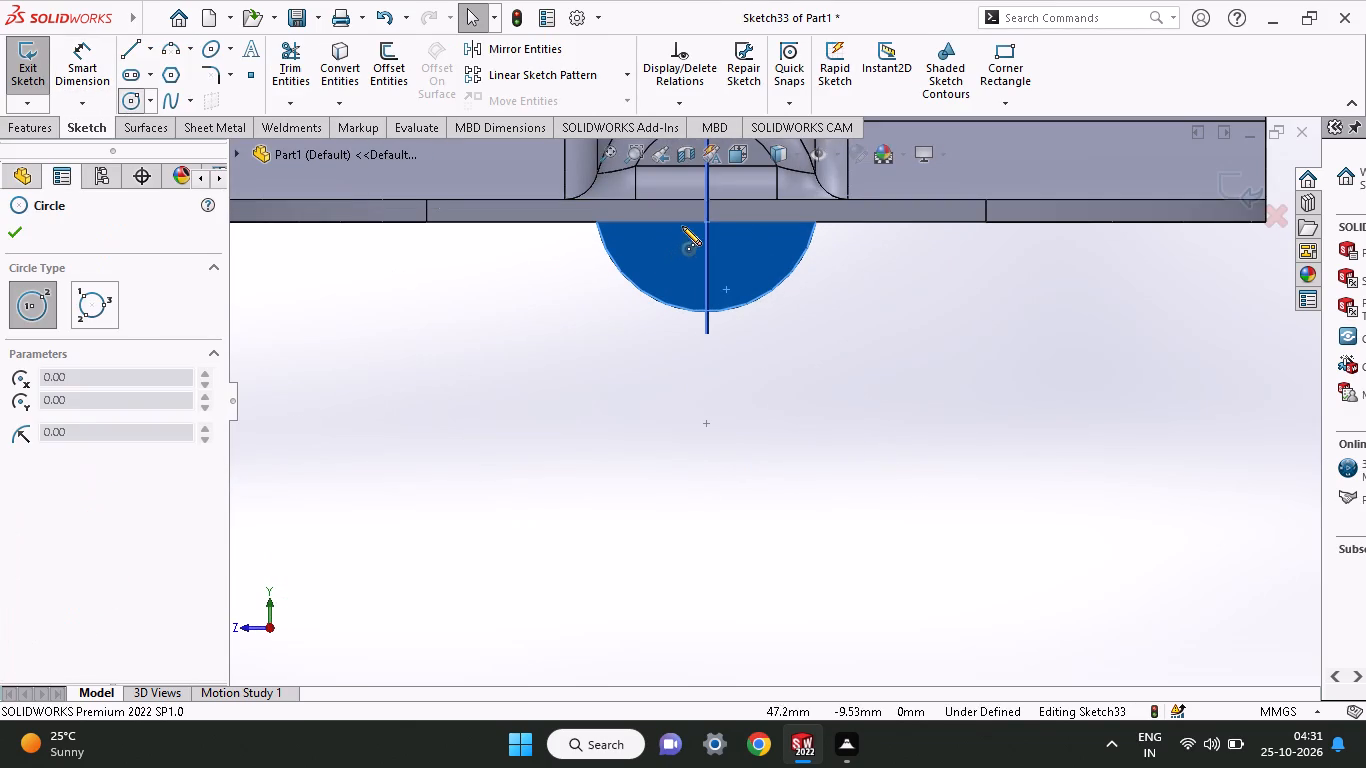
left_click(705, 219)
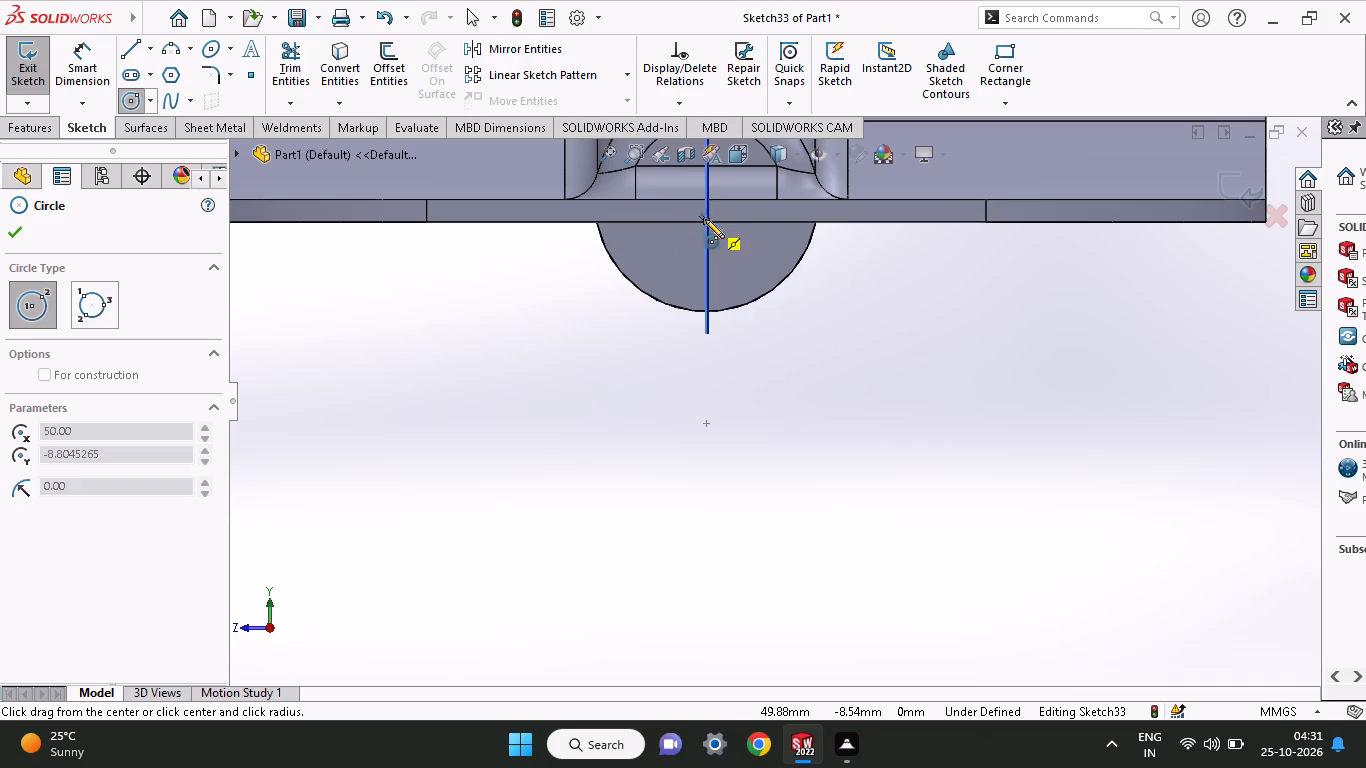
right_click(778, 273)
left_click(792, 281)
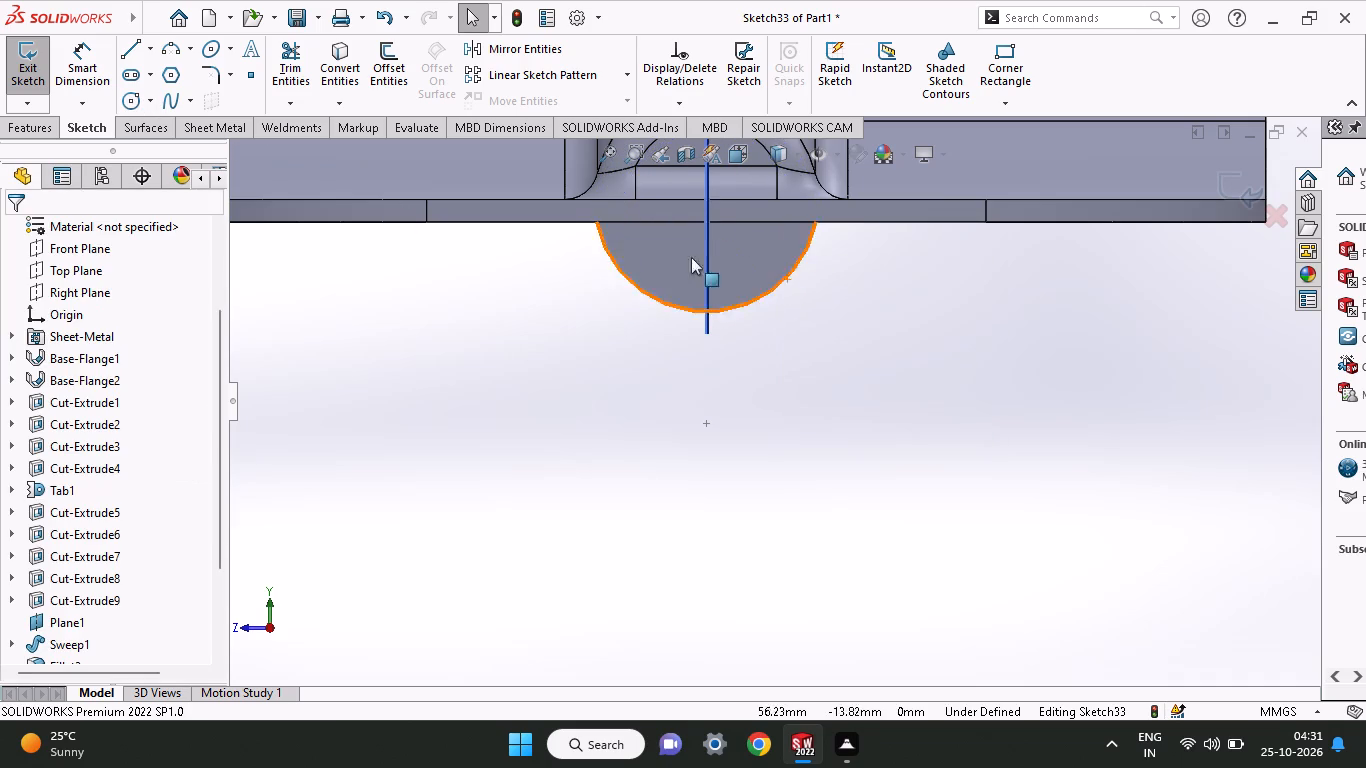
Convert the half-round end face's straight upper edge and its arc into sketch entities to form a closed profile.
left_click(339, 50)
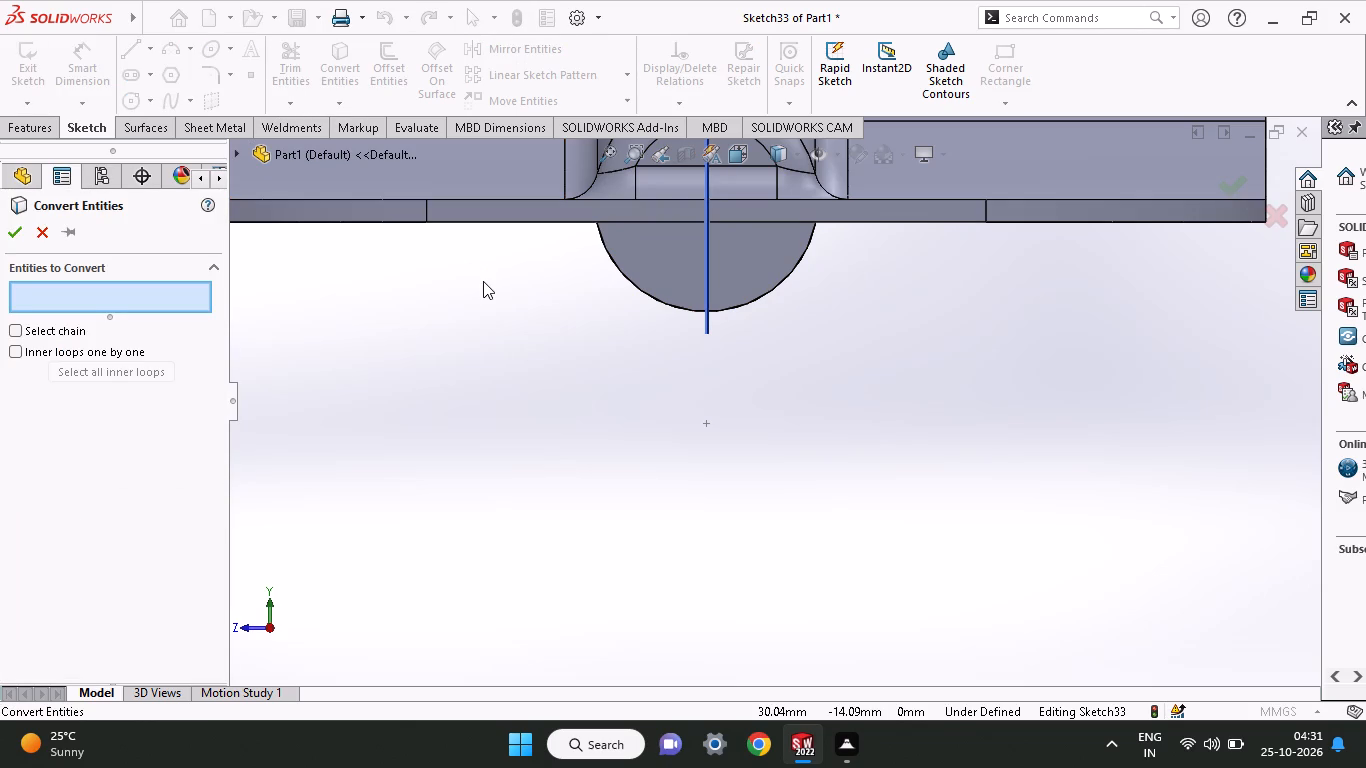
left_click(619, 267)
left_click(649, 224)
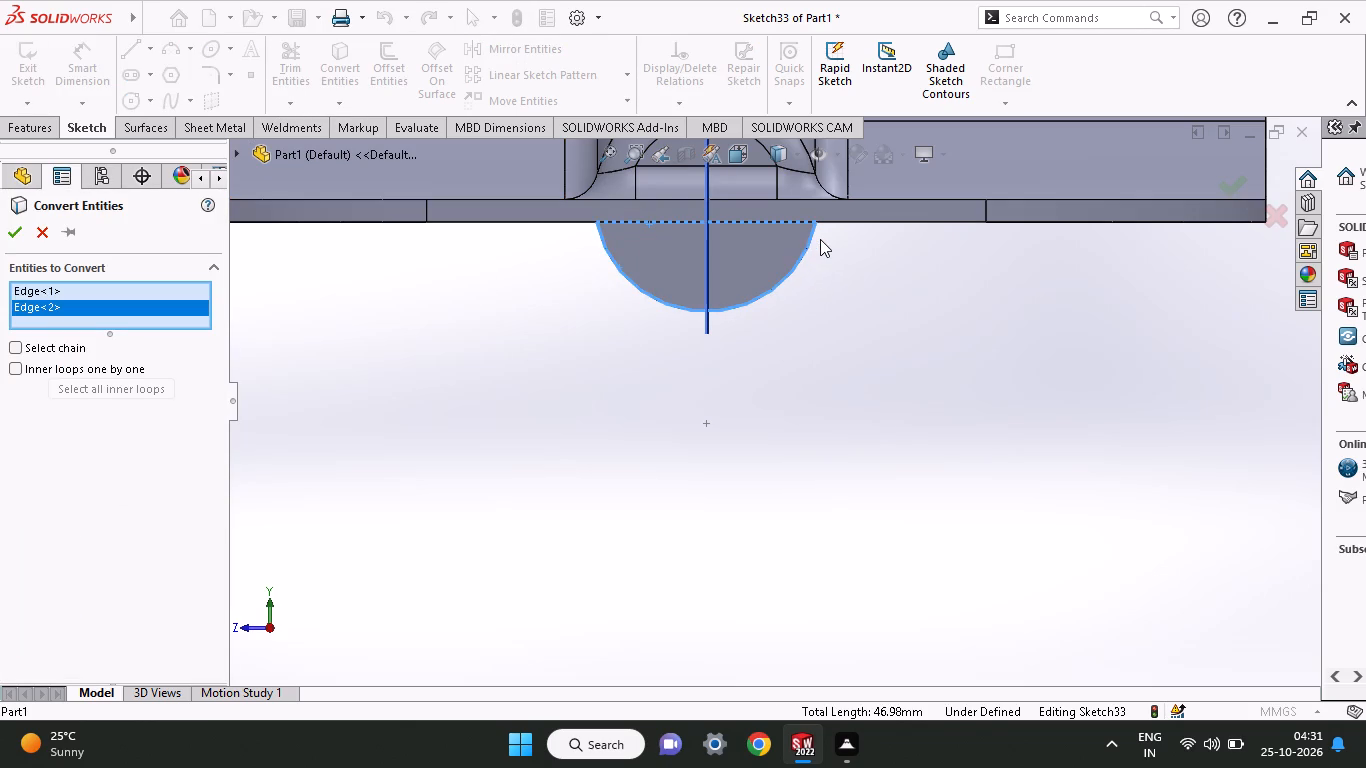
left_click(811, 239)
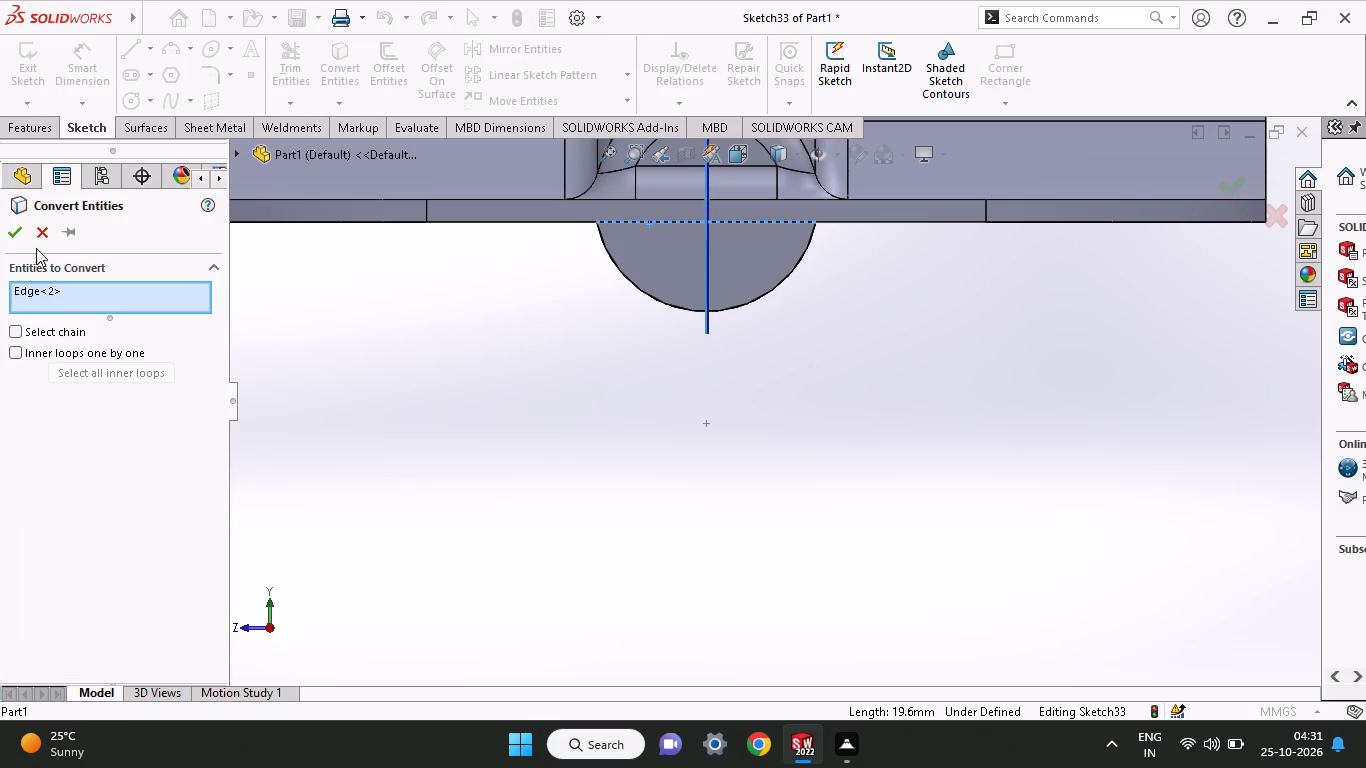
left_click(12, 237)
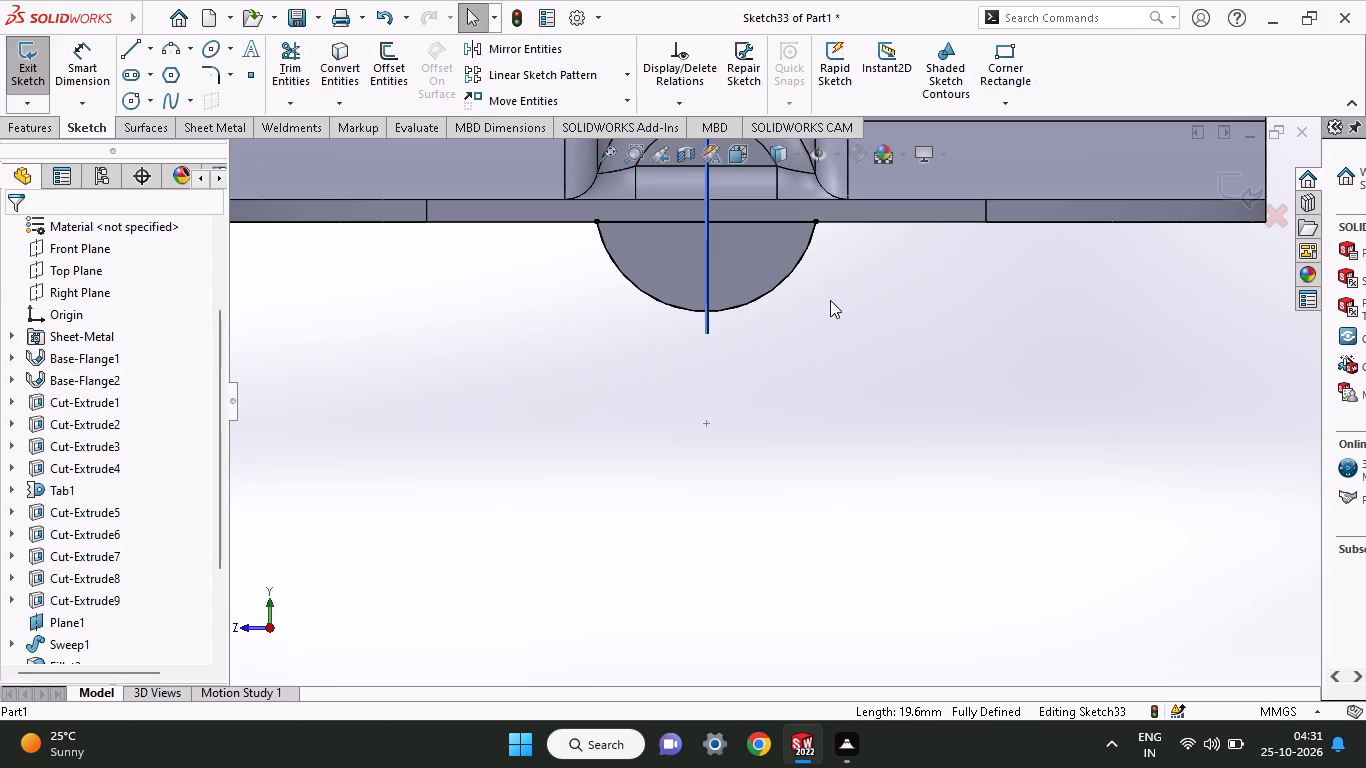
middle_click_drag(830, 300, 902, 286)
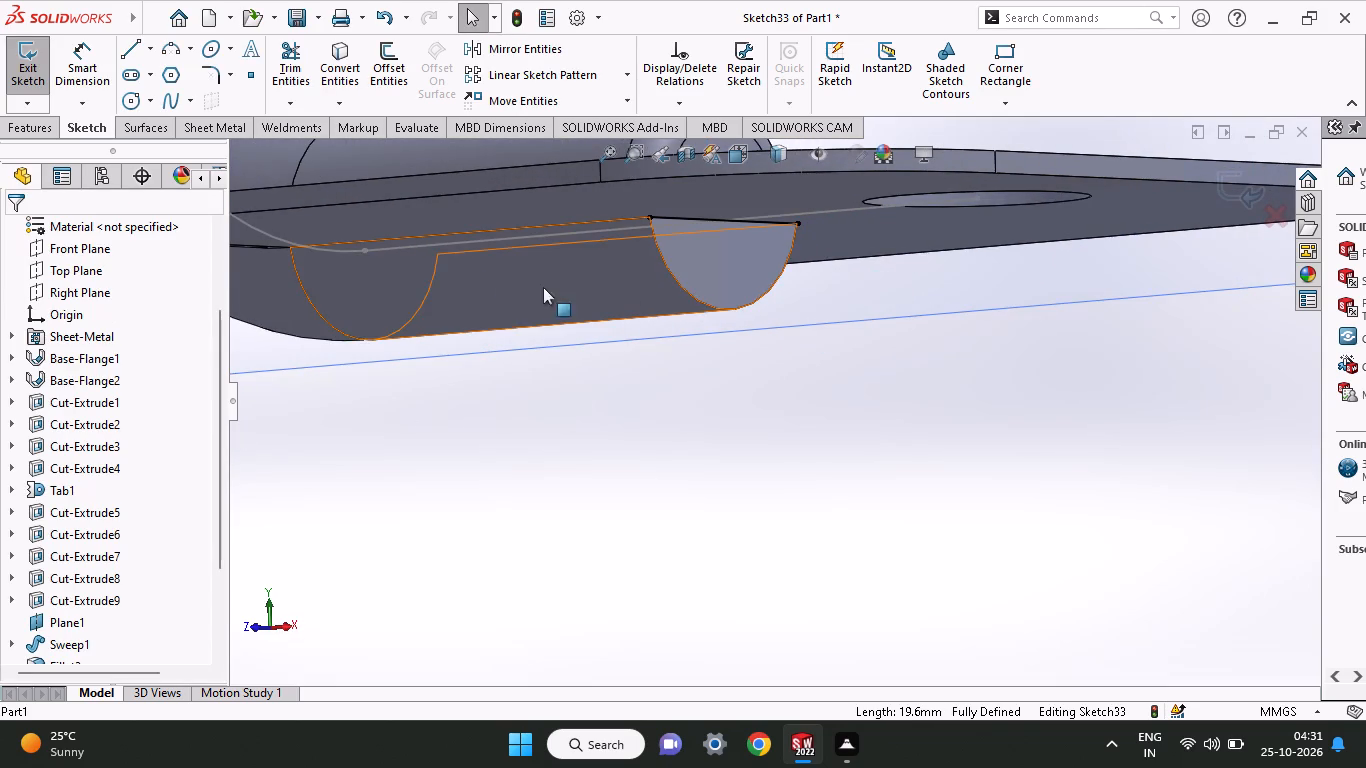
left_click(323, 75)
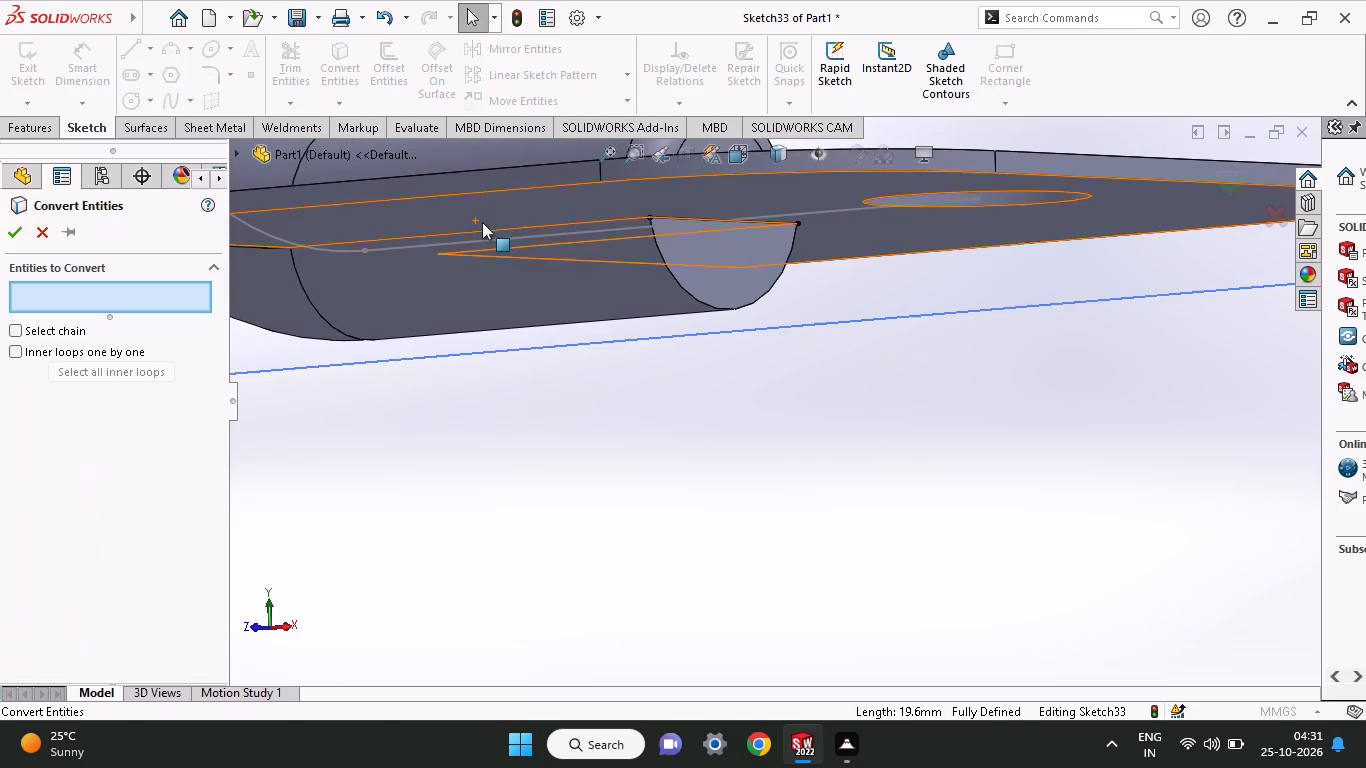
left_click(680, 289)
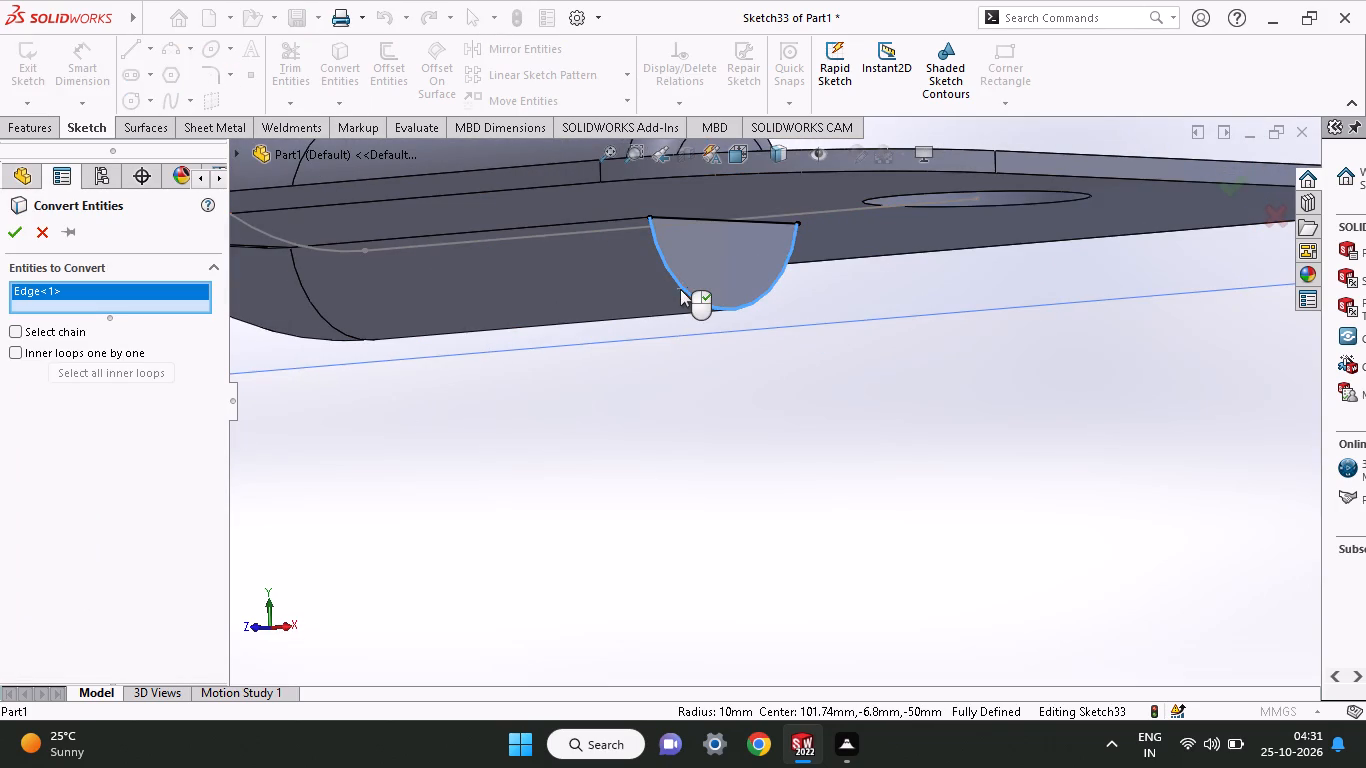
left_click(696, 222)
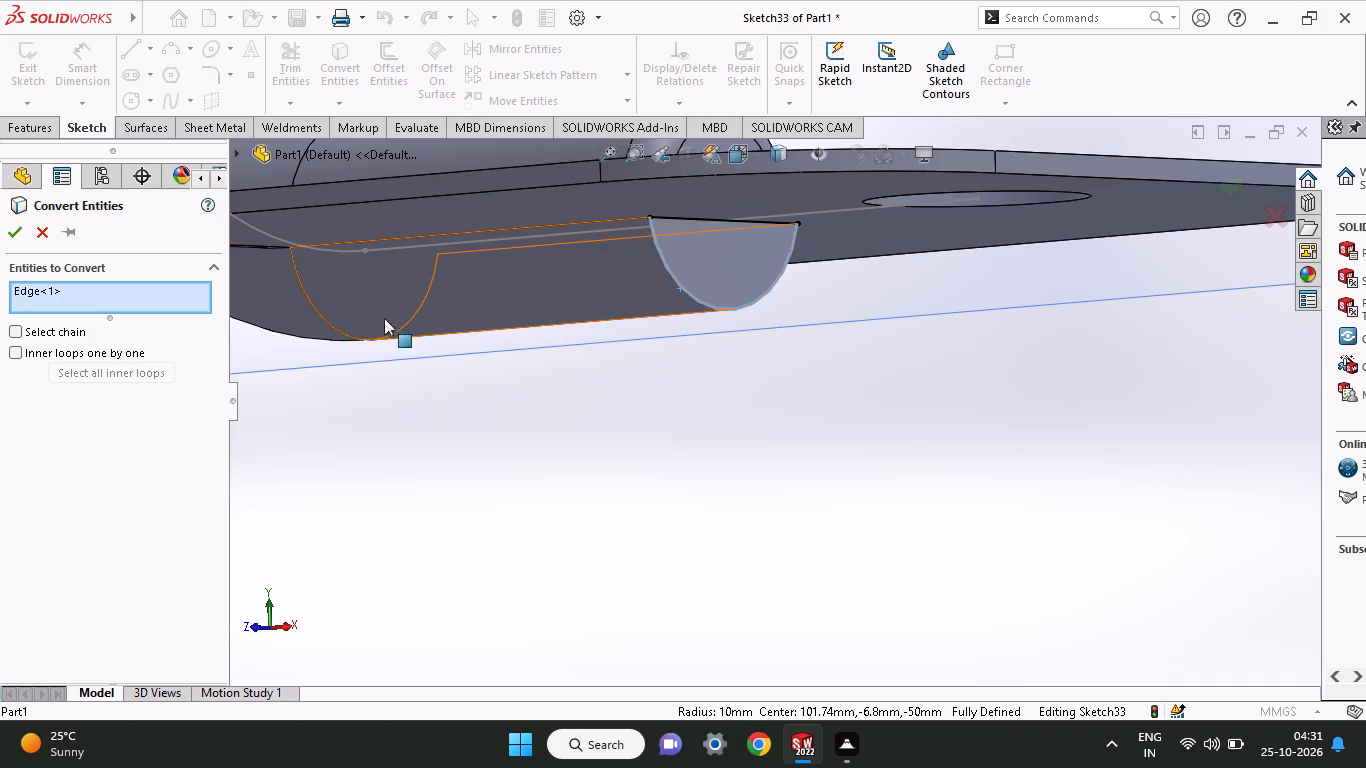
left_click(767, 224)
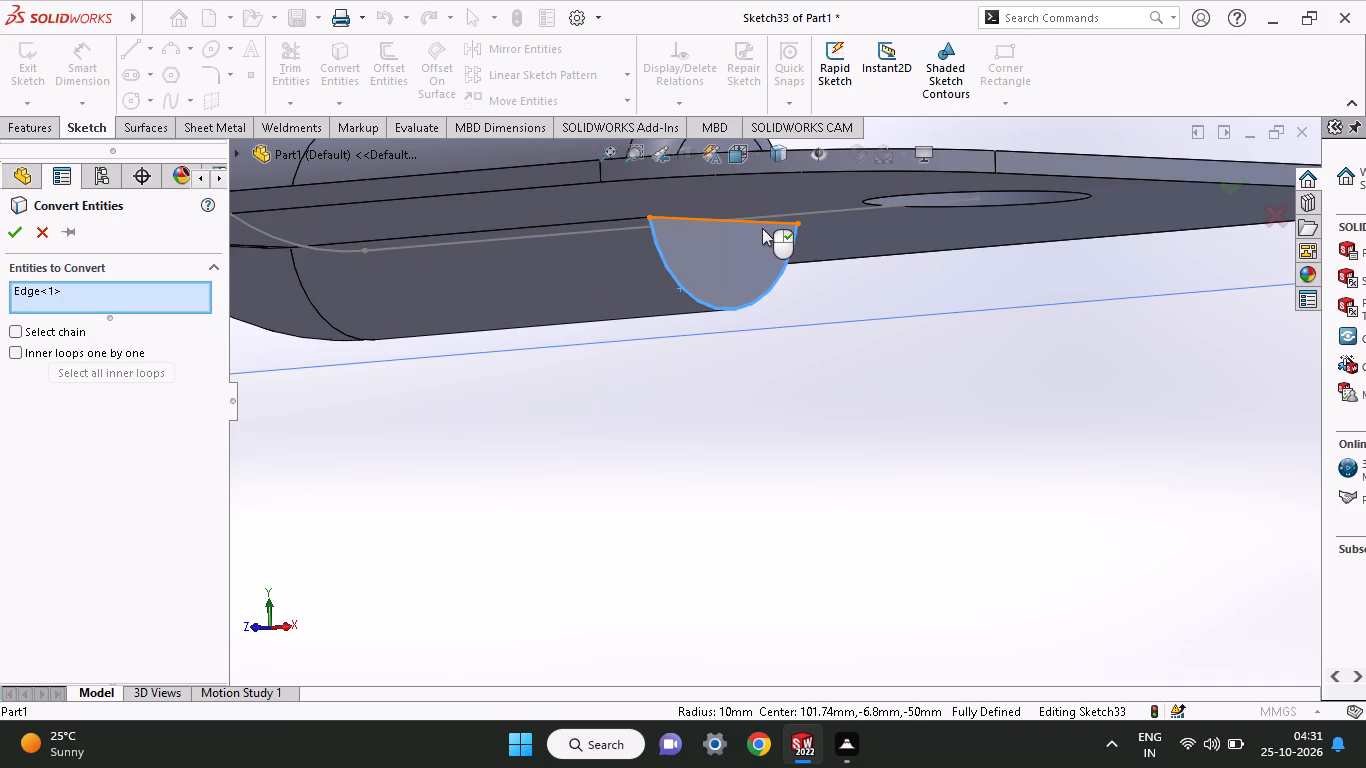
left_click(18, 229)
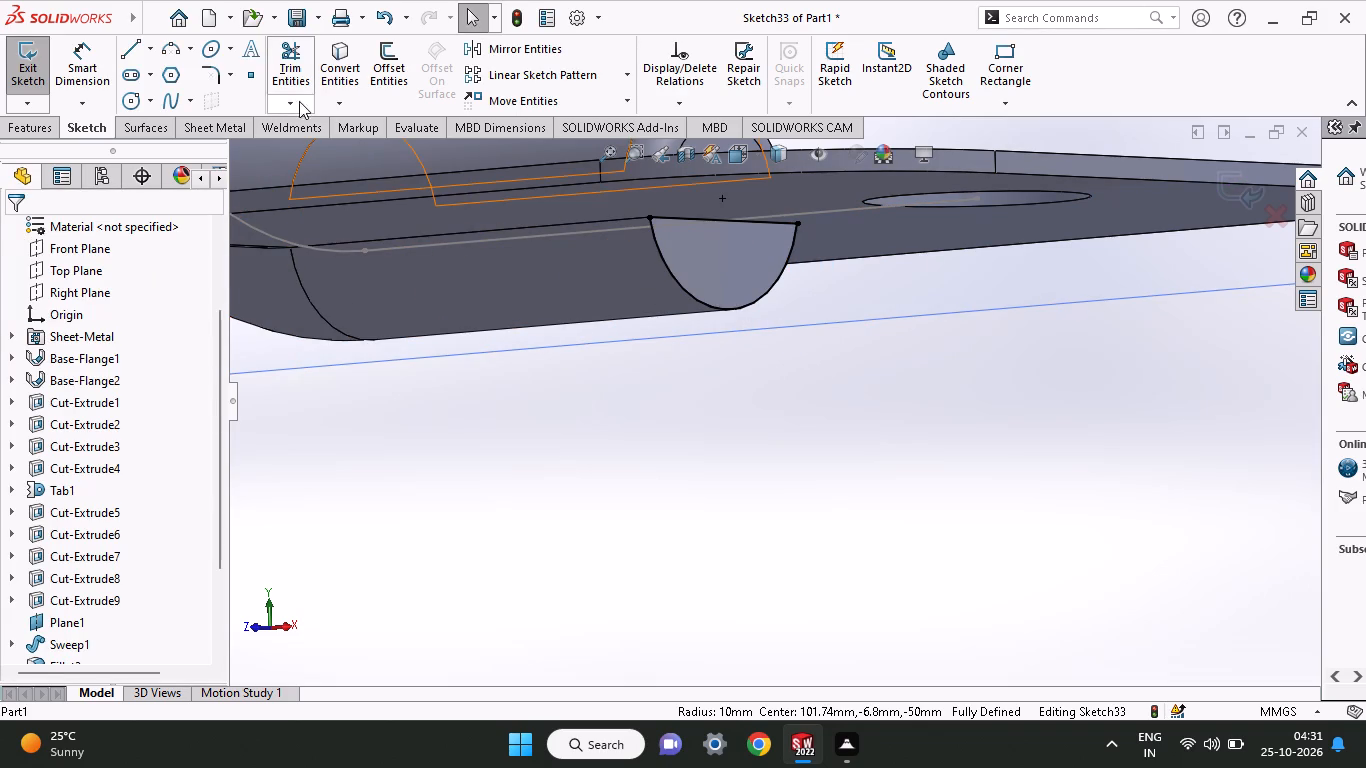
Start a Swept Boss/Base with the converted half-round sketch as the sweep profile.
left_click(36, 138)
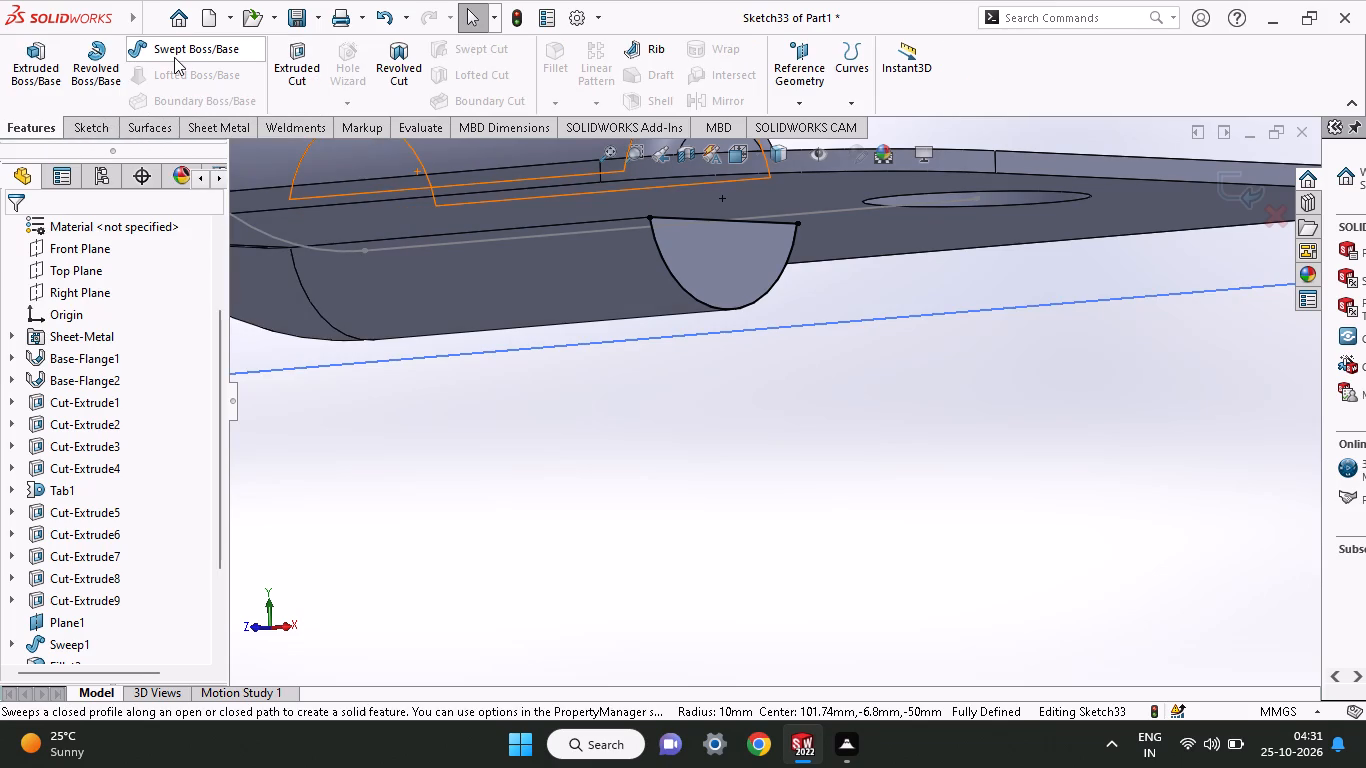
left_click(174, 52)
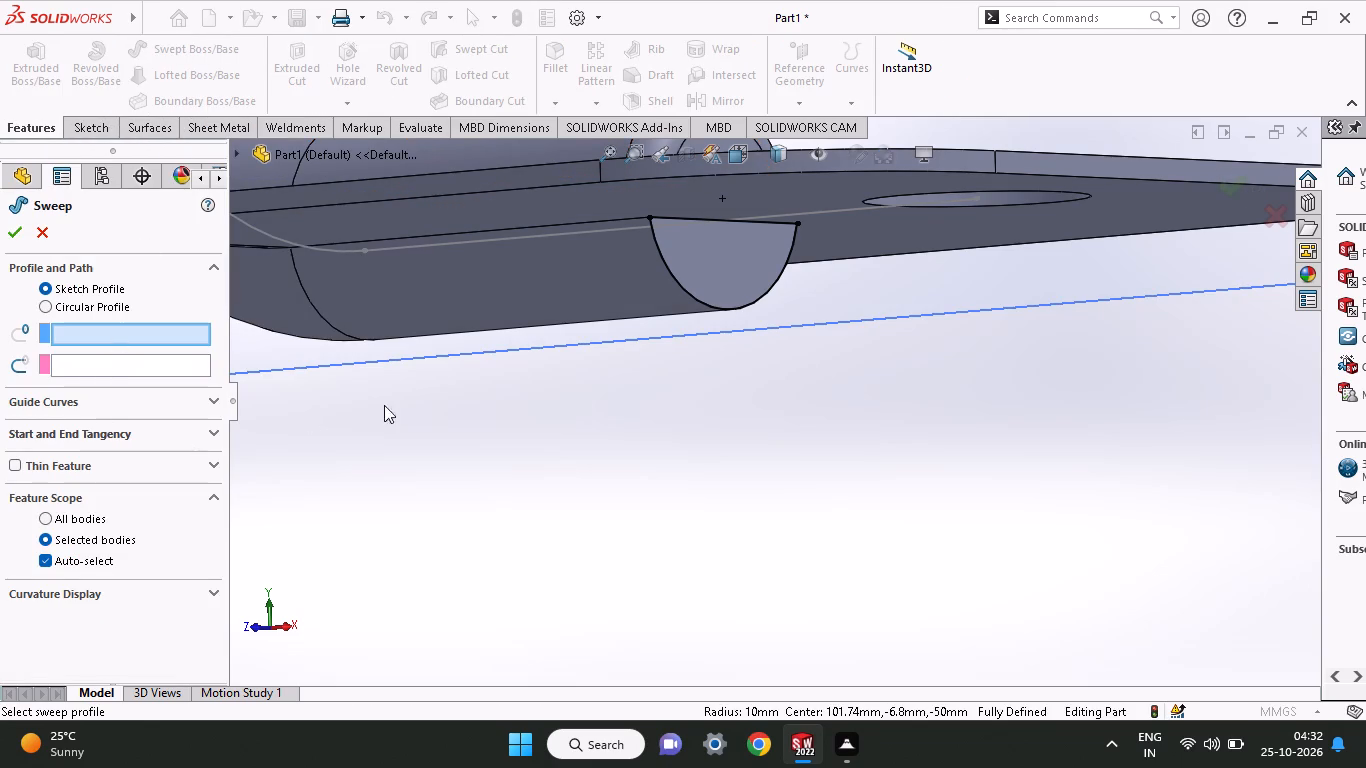
left_click(690, 293)
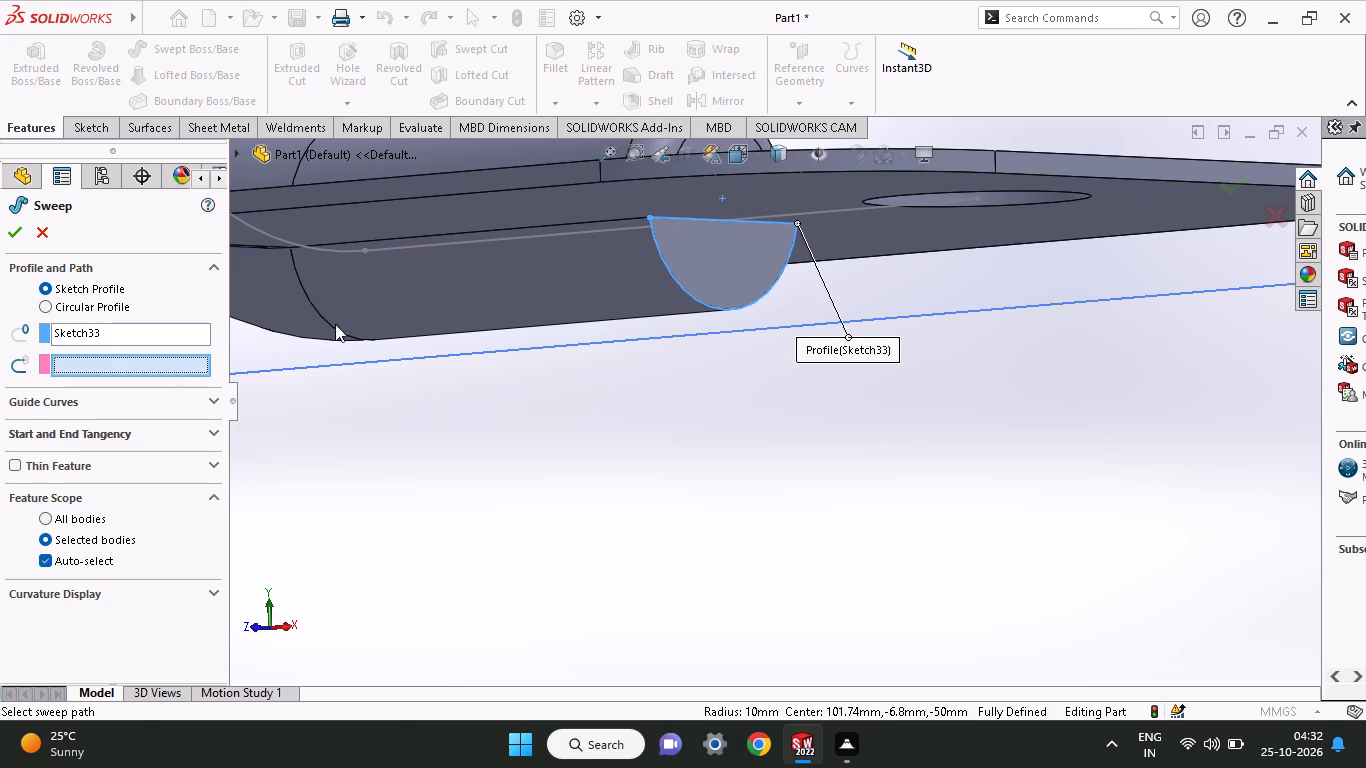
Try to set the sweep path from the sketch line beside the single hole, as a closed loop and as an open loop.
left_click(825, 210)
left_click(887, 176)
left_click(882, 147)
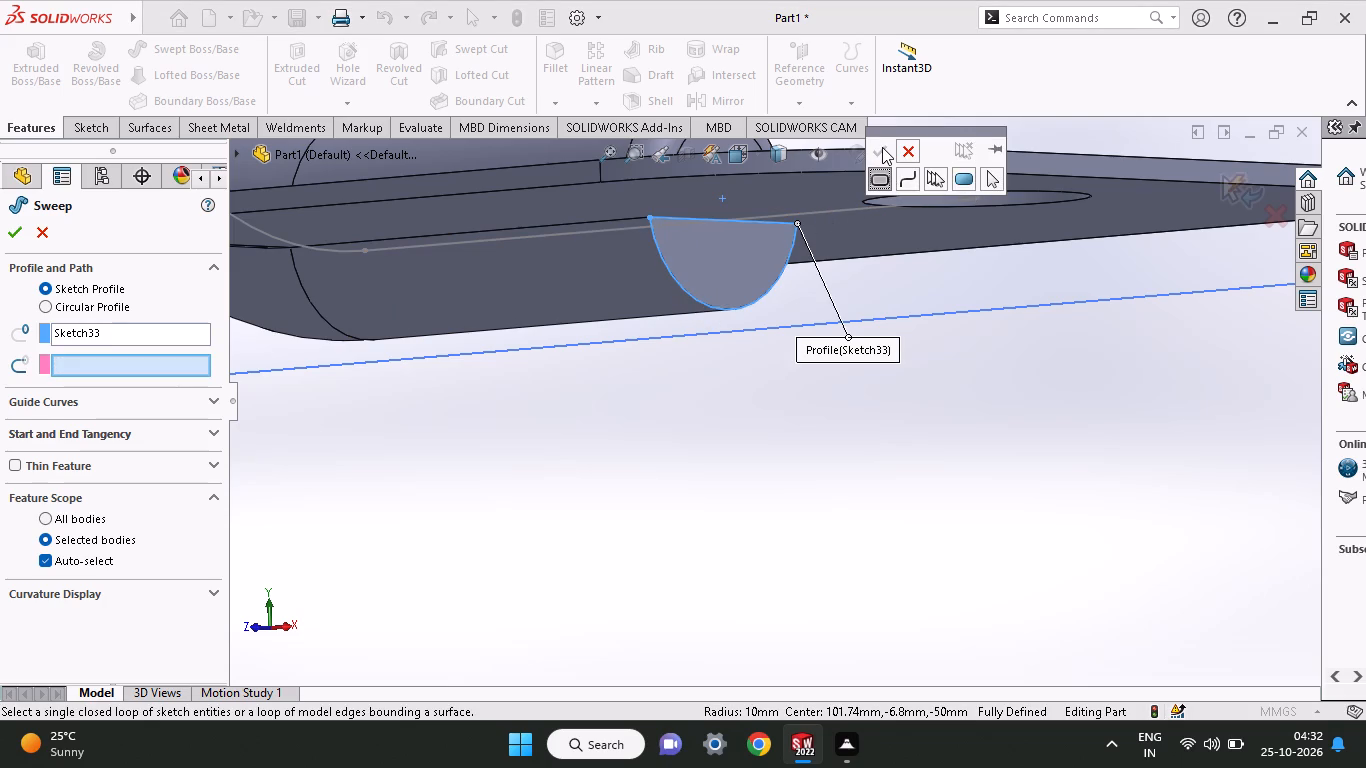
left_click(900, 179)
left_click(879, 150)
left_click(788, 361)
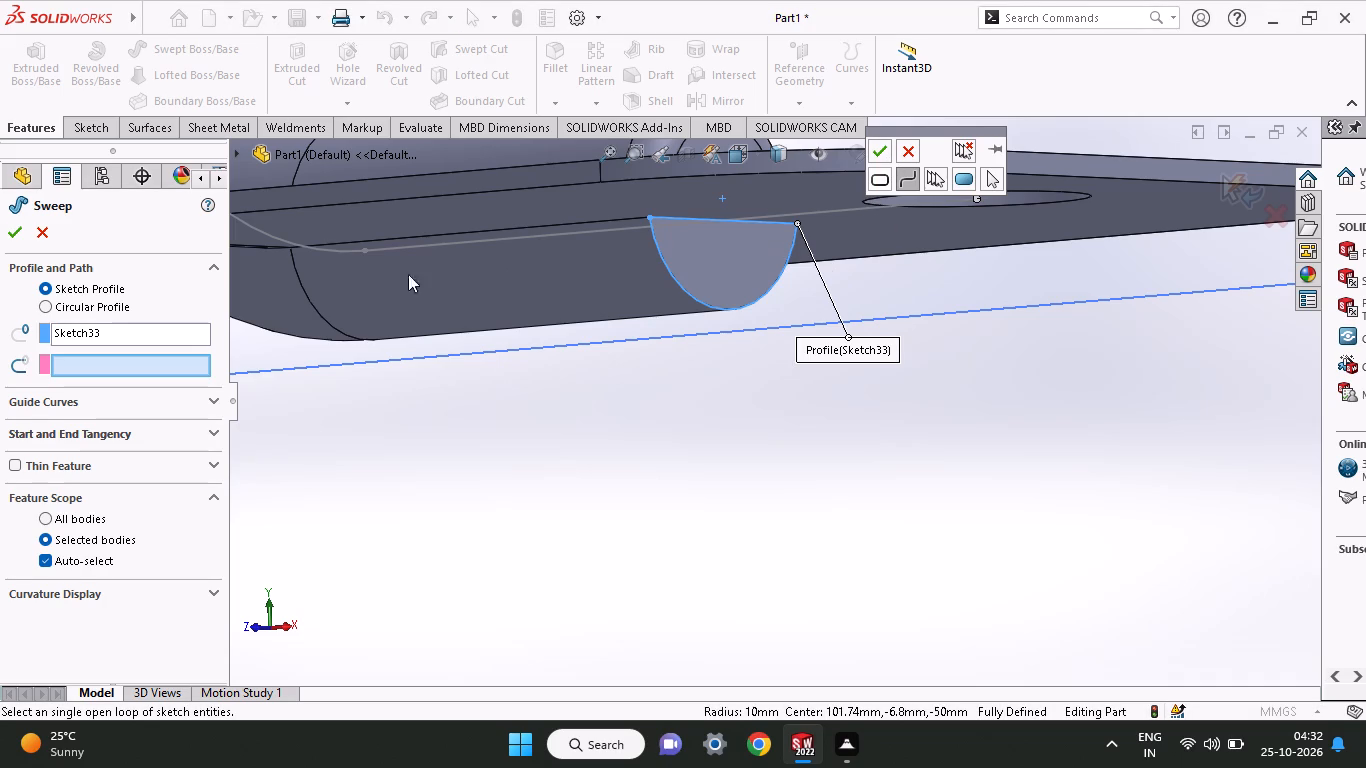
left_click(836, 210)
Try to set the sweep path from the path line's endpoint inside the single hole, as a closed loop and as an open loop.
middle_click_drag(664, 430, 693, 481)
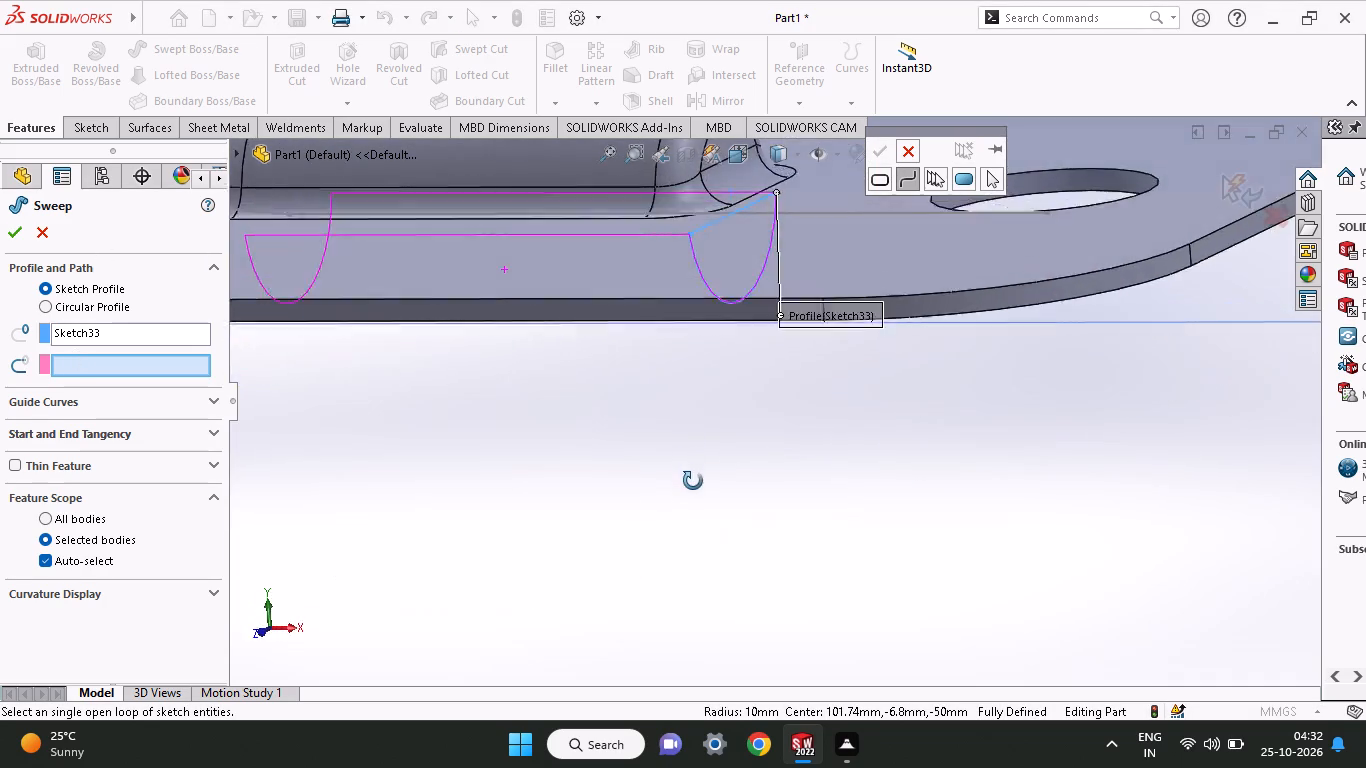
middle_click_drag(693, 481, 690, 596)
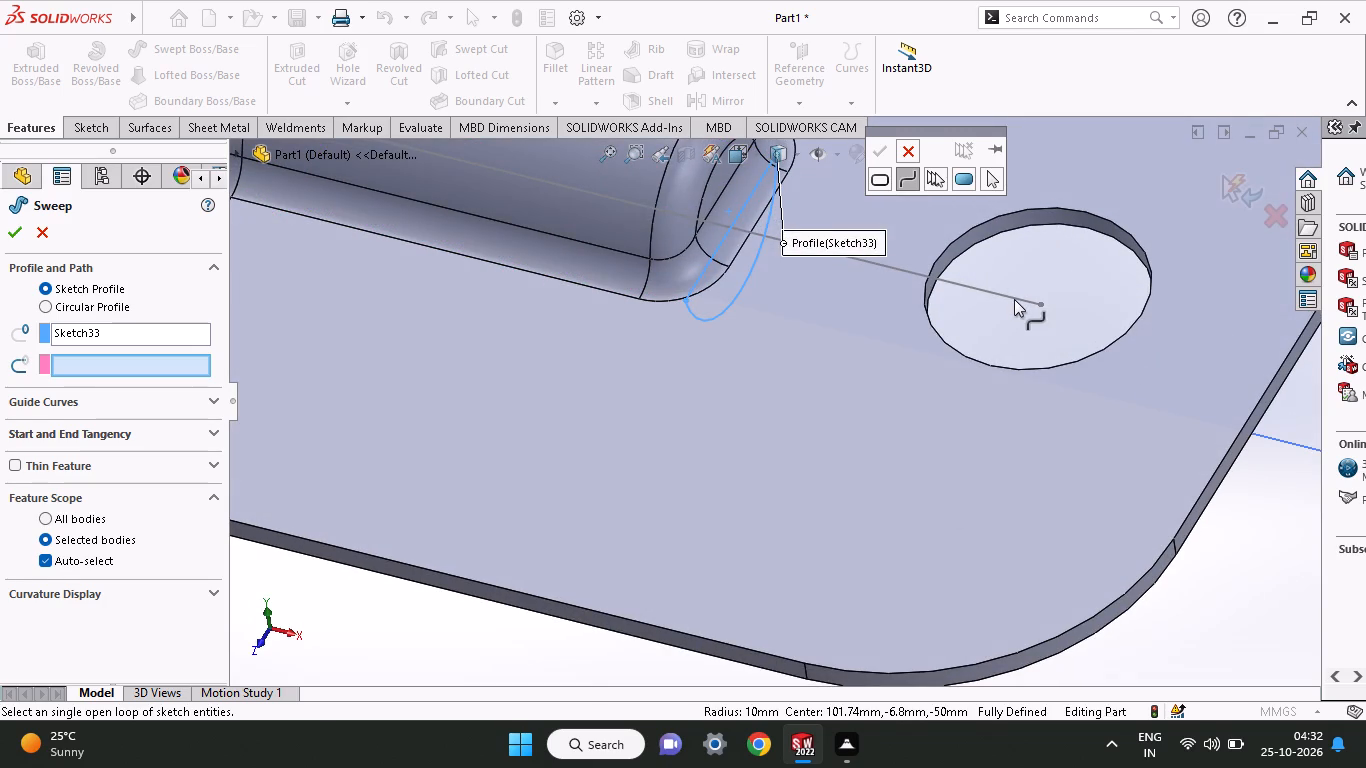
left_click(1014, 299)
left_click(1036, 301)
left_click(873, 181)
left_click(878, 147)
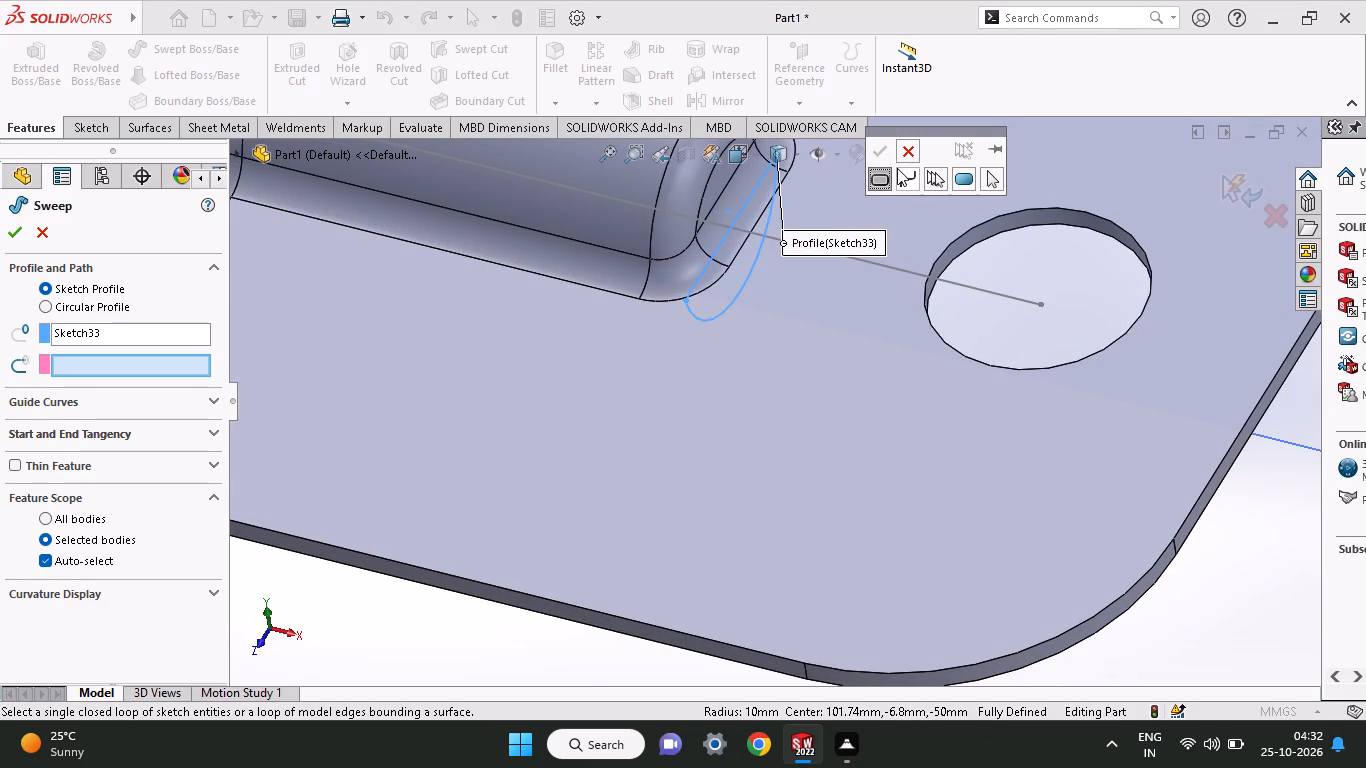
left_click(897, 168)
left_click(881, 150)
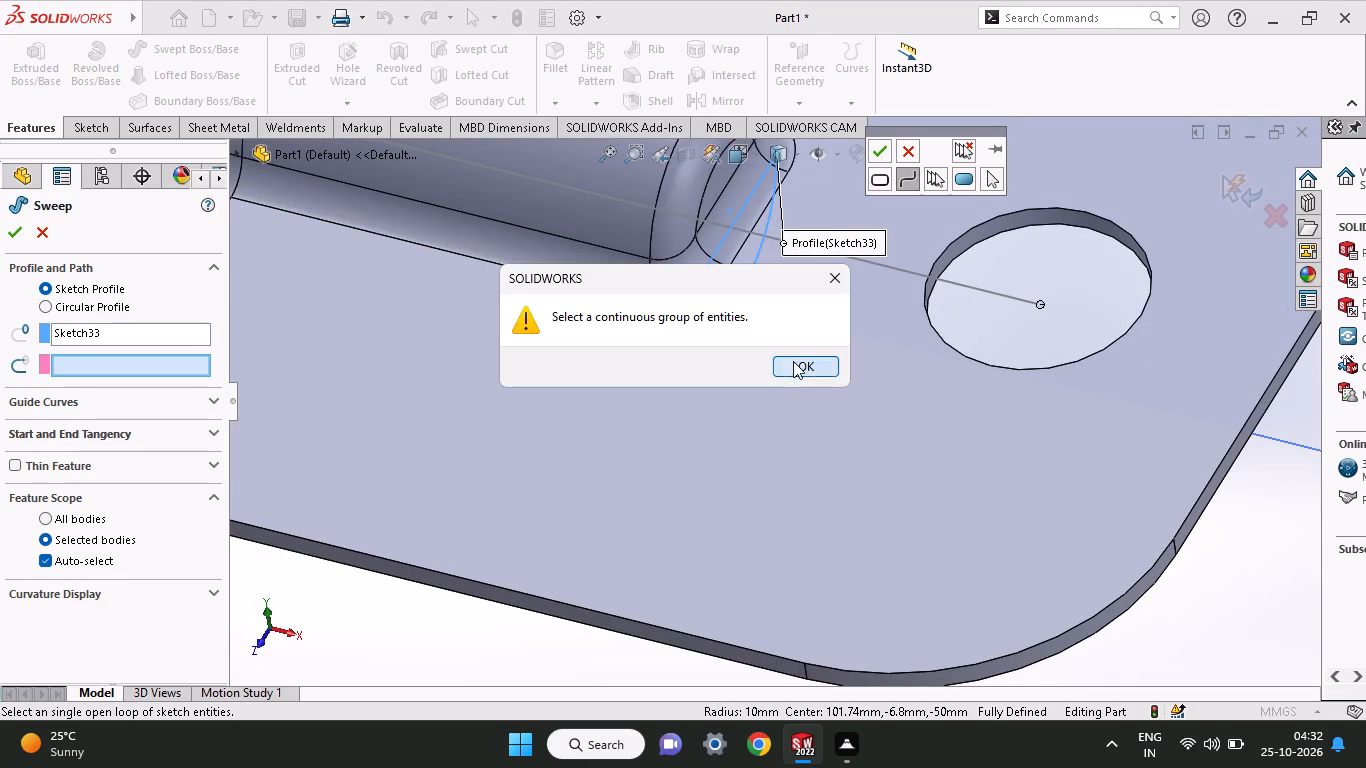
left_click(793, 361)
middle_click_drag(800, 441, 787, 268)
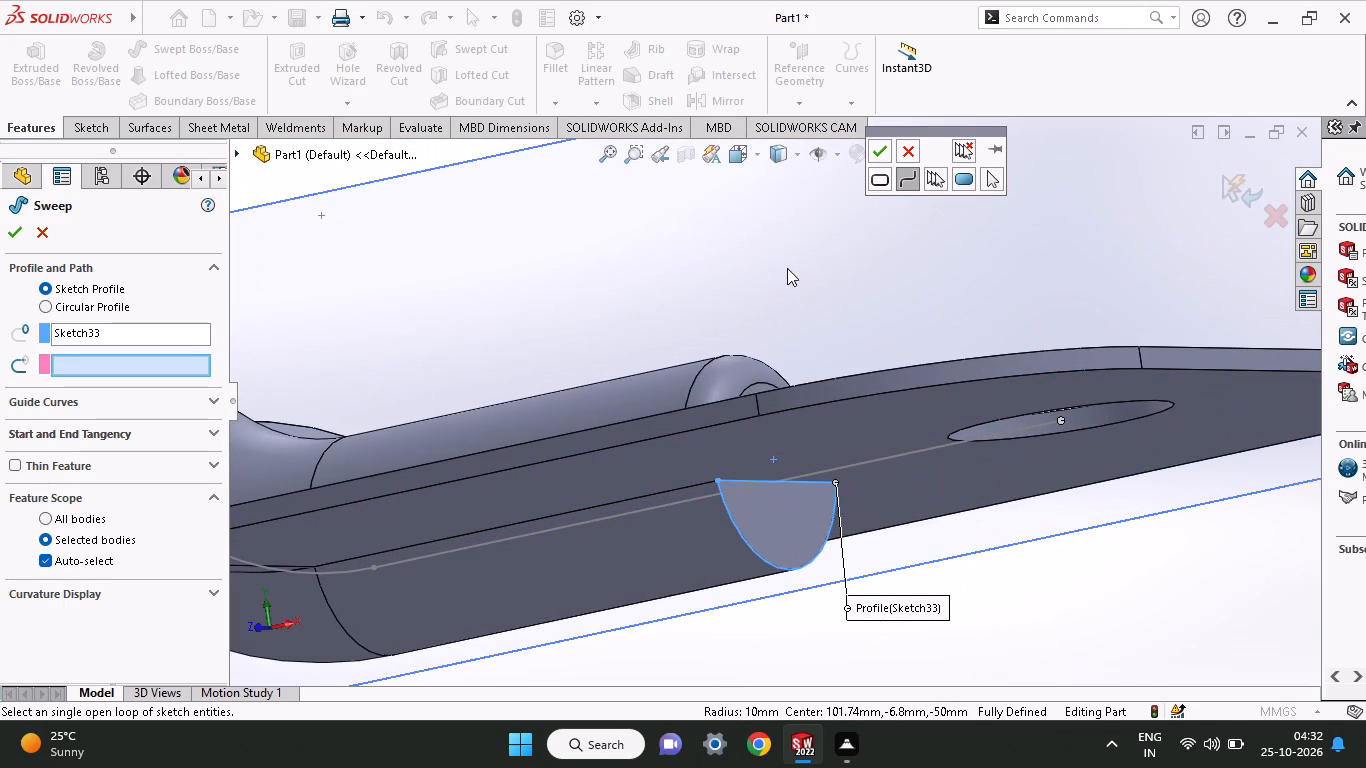
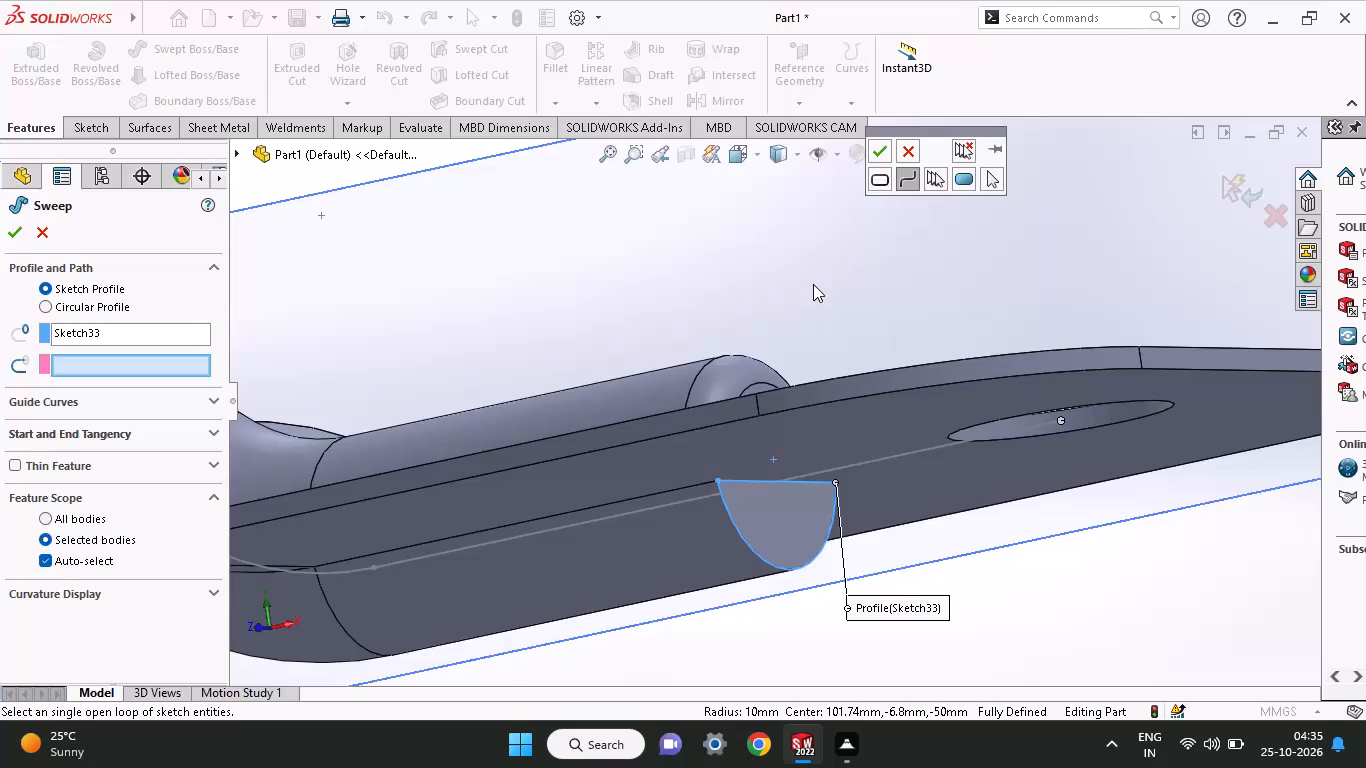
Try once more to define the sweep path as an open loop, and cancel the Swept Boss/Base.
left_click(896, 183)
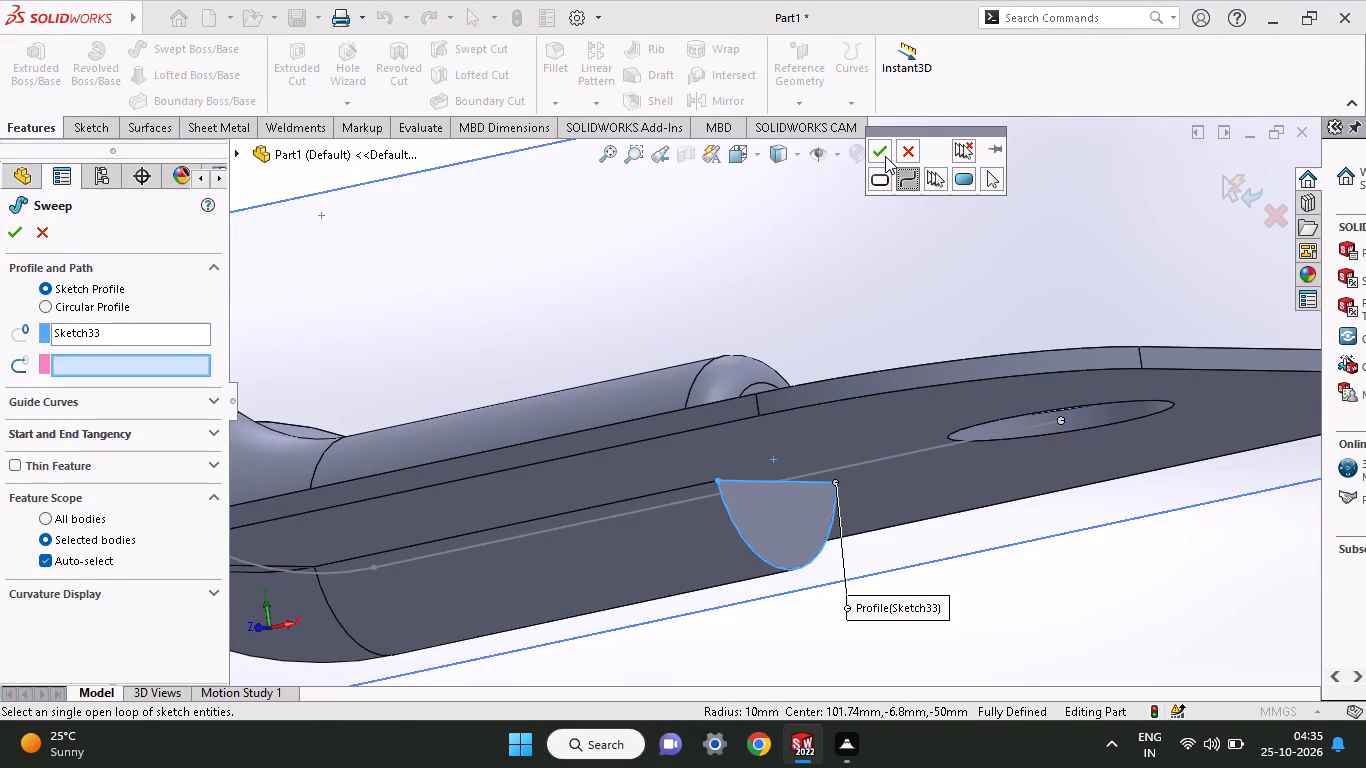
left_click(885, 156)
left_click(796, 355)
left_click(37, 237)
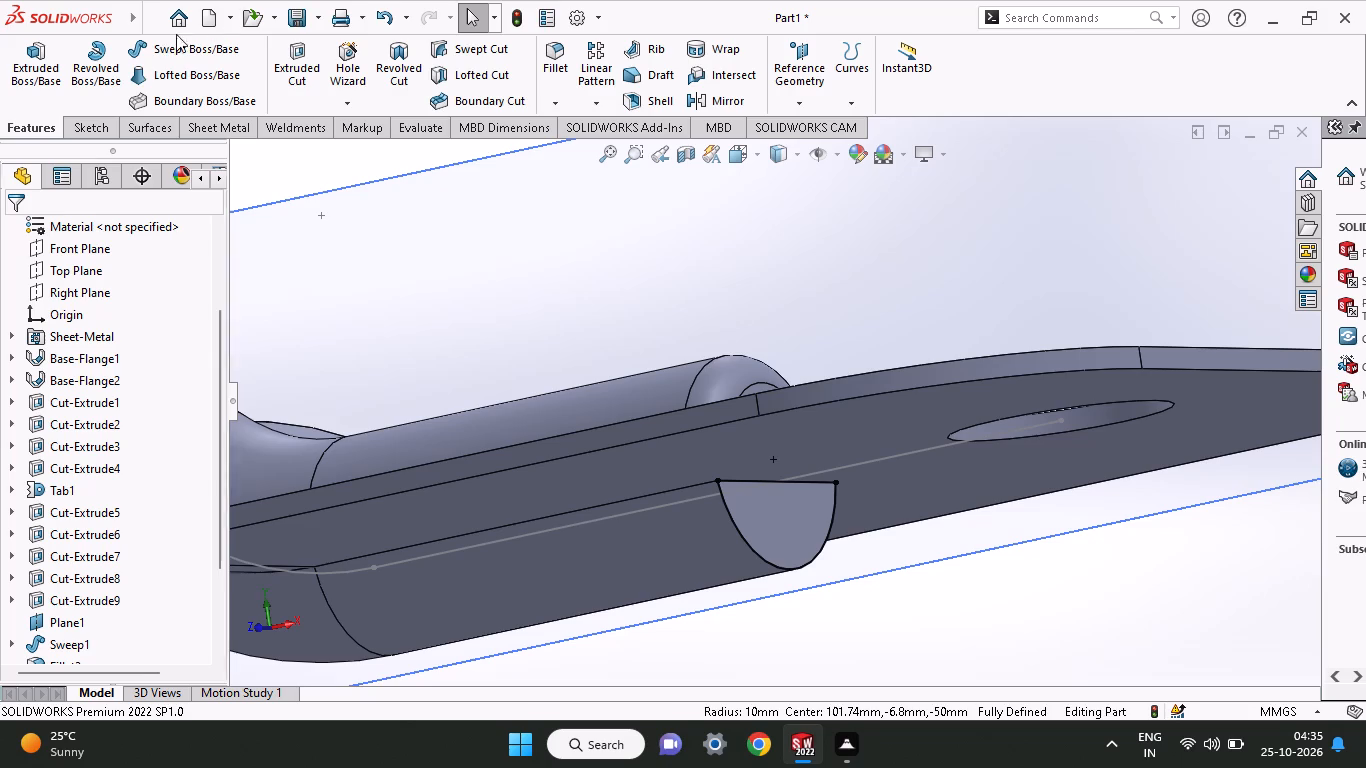
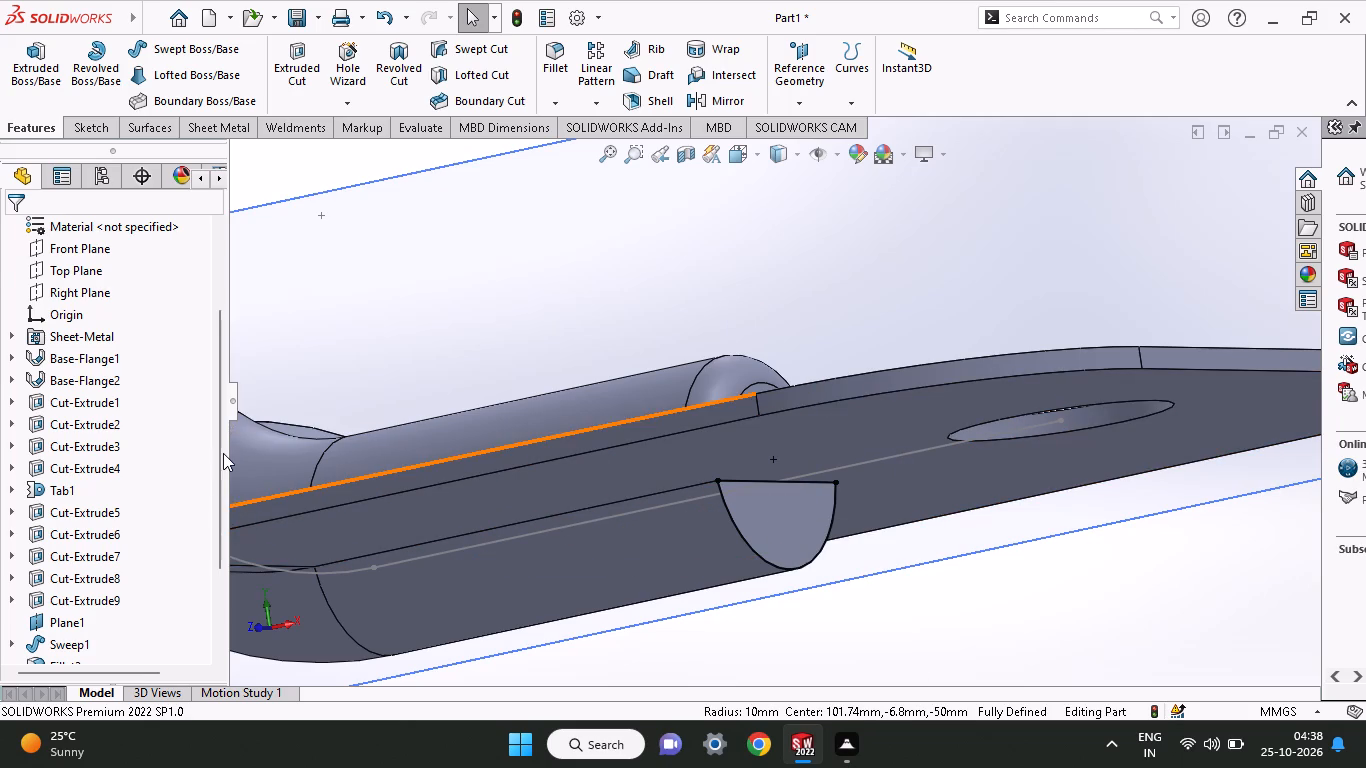
Reopen path Sketch32 for editing and draw a short vertical line down from the path along the half-round body's end face.
left_click_drag(223, 453, 206, 636)
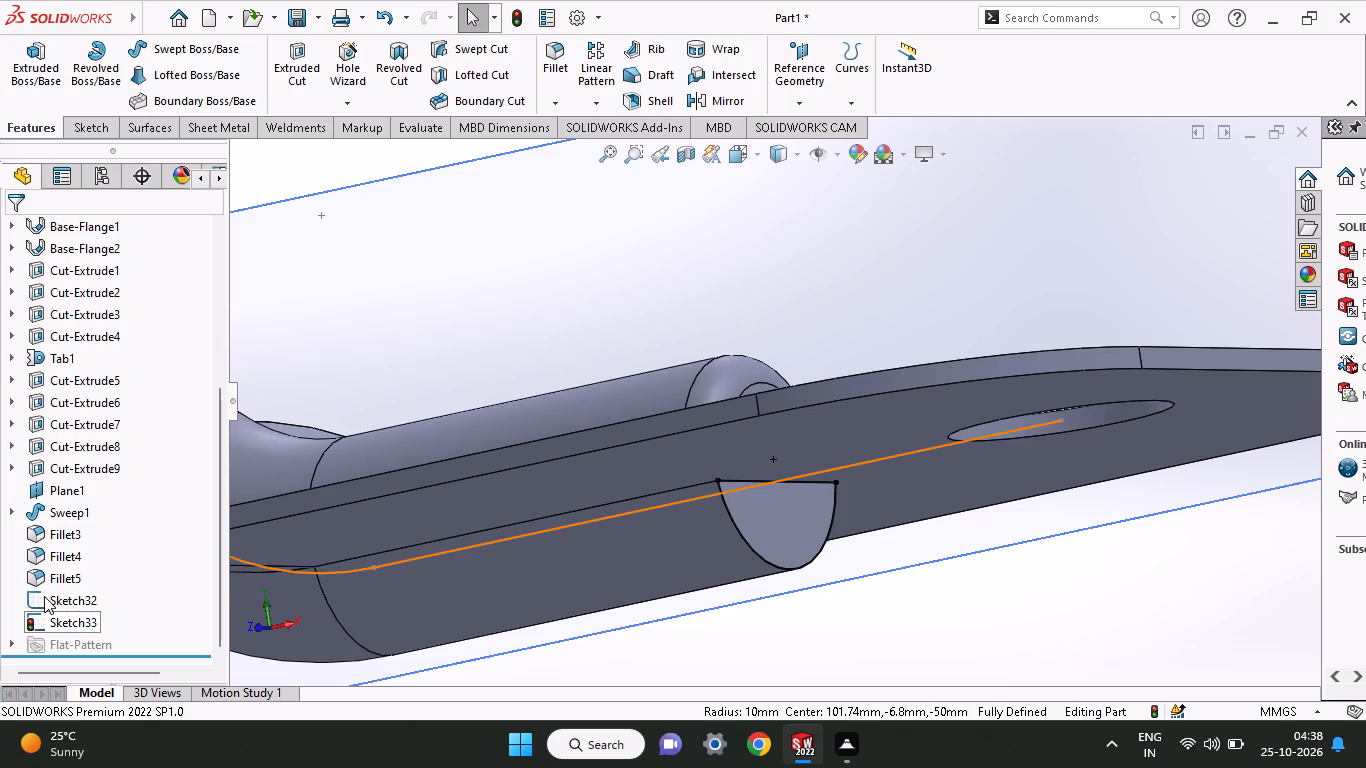
left_click(44, 596)
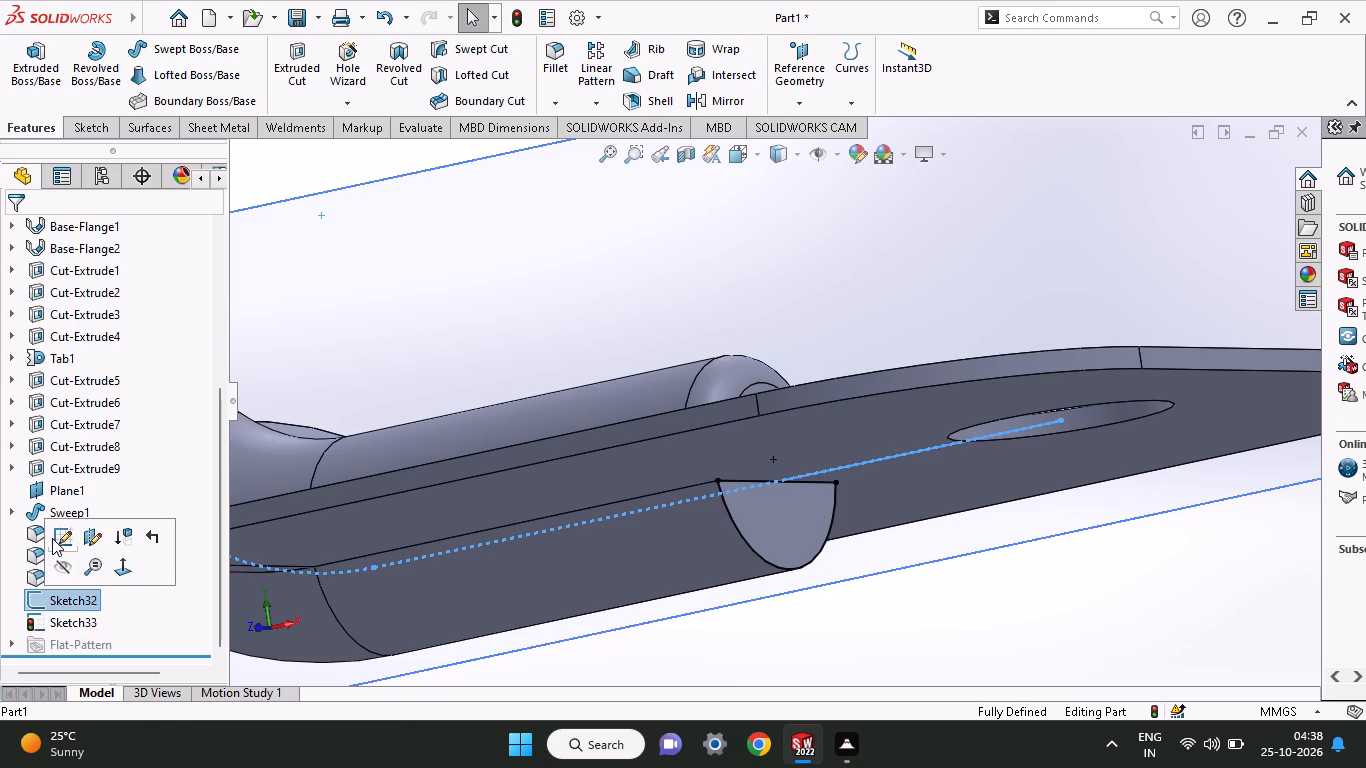
right_click(52, 538)
left_click(58, 538)
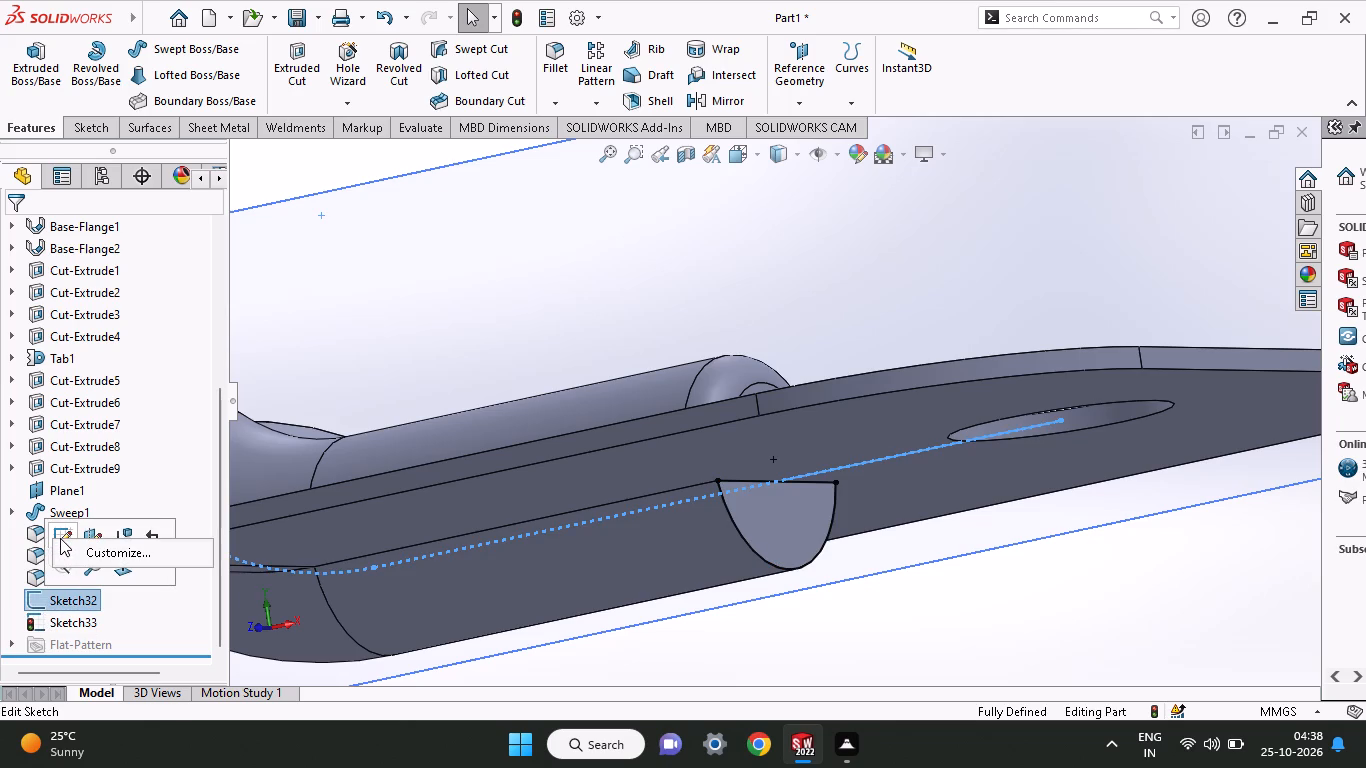
left_click(63, 535)
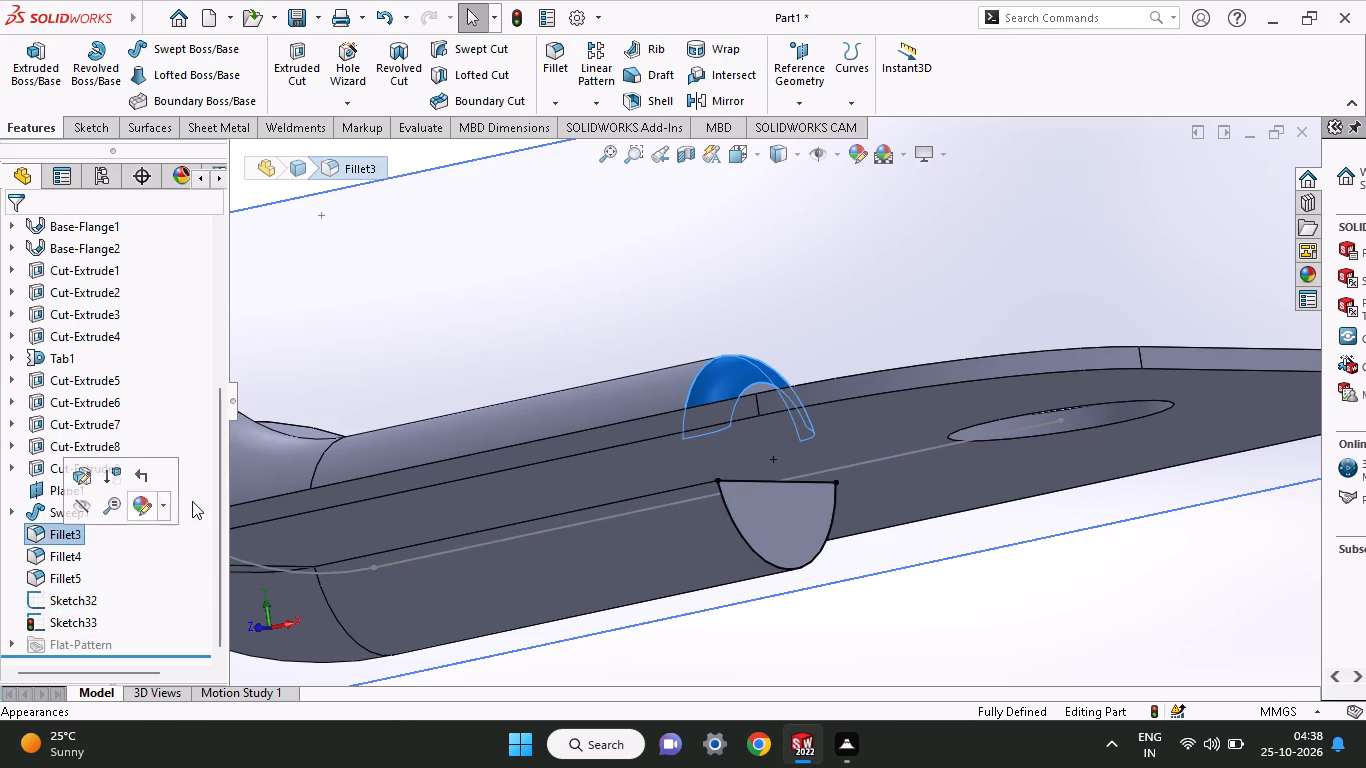
left_click(55, 620)
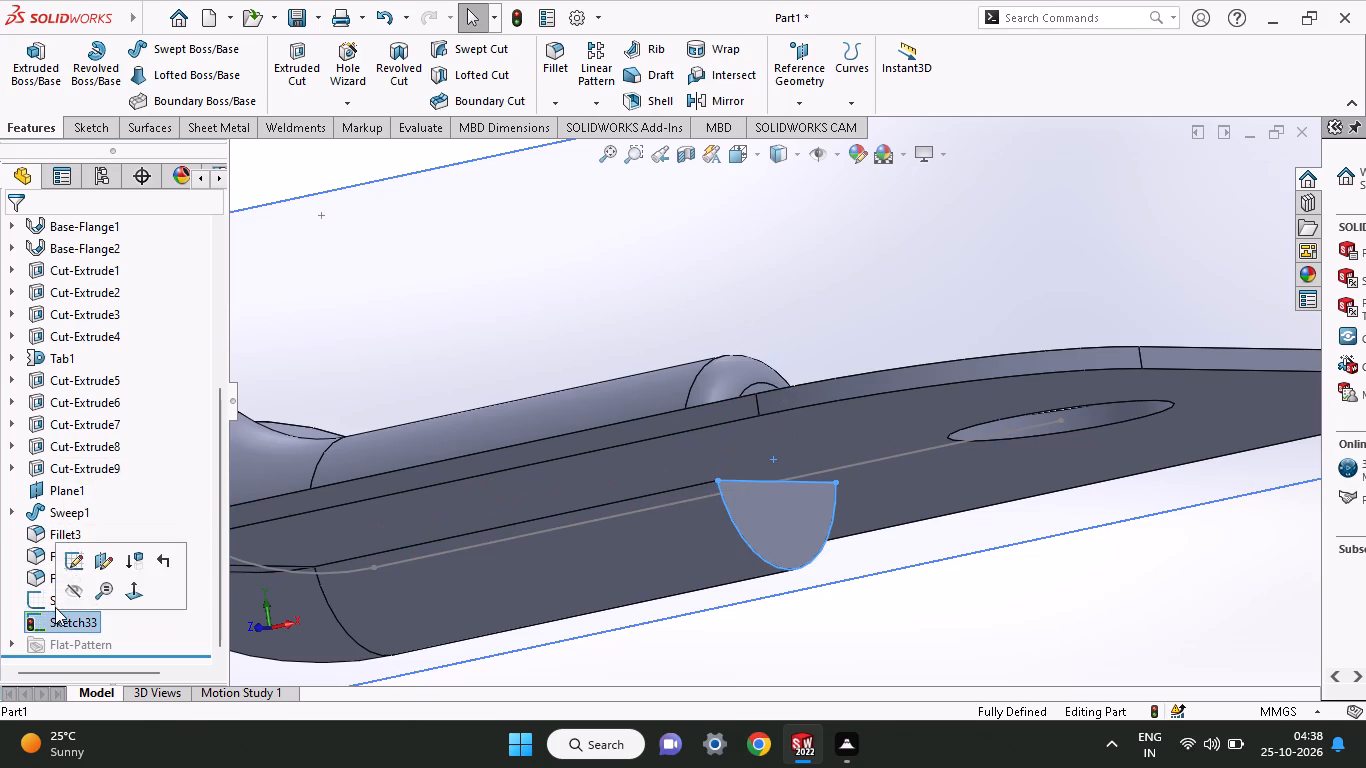
left_click(33, 601)
left_click(48, 534)
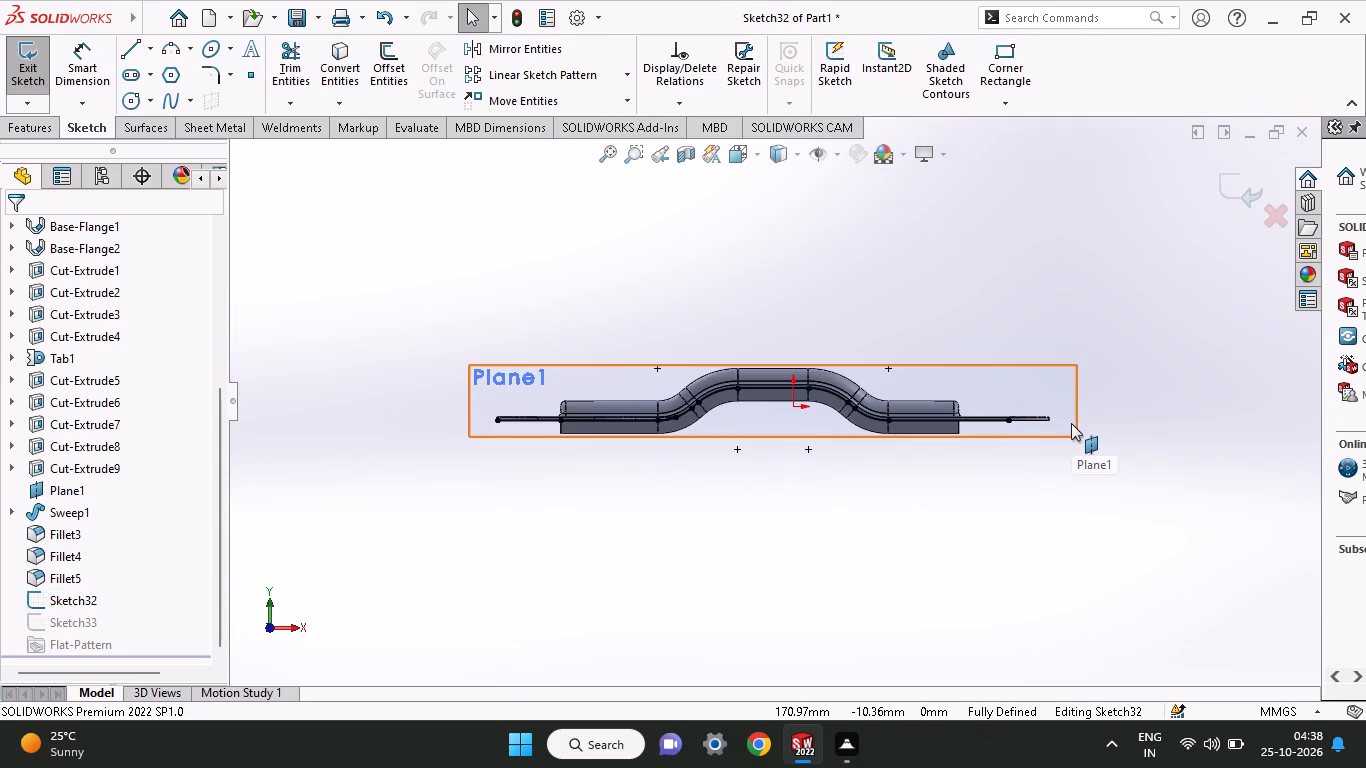
scroll(1071, 423, "down", 4, "ctrl")
scroll(835, 423, "down", 5, "ctrl")
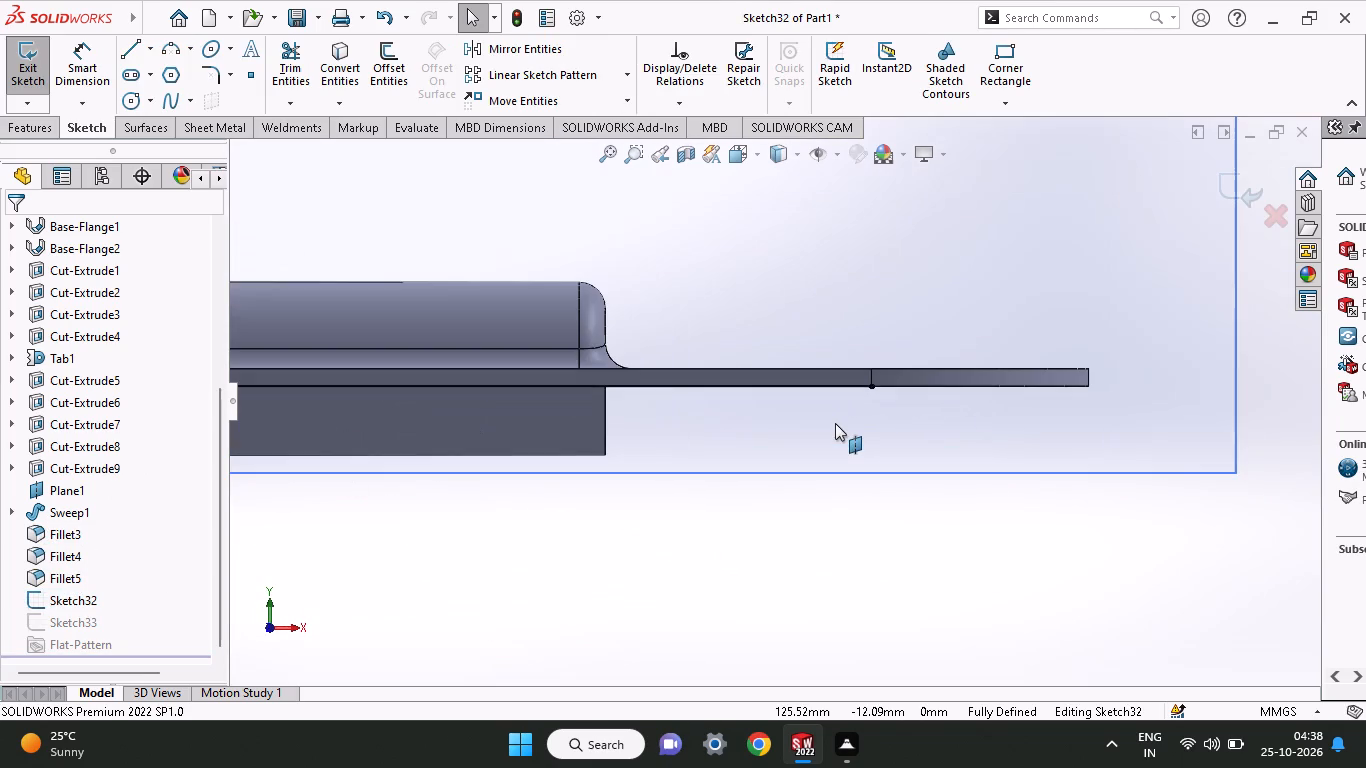
scroll(658, 384, "down", 6, "ctrl")
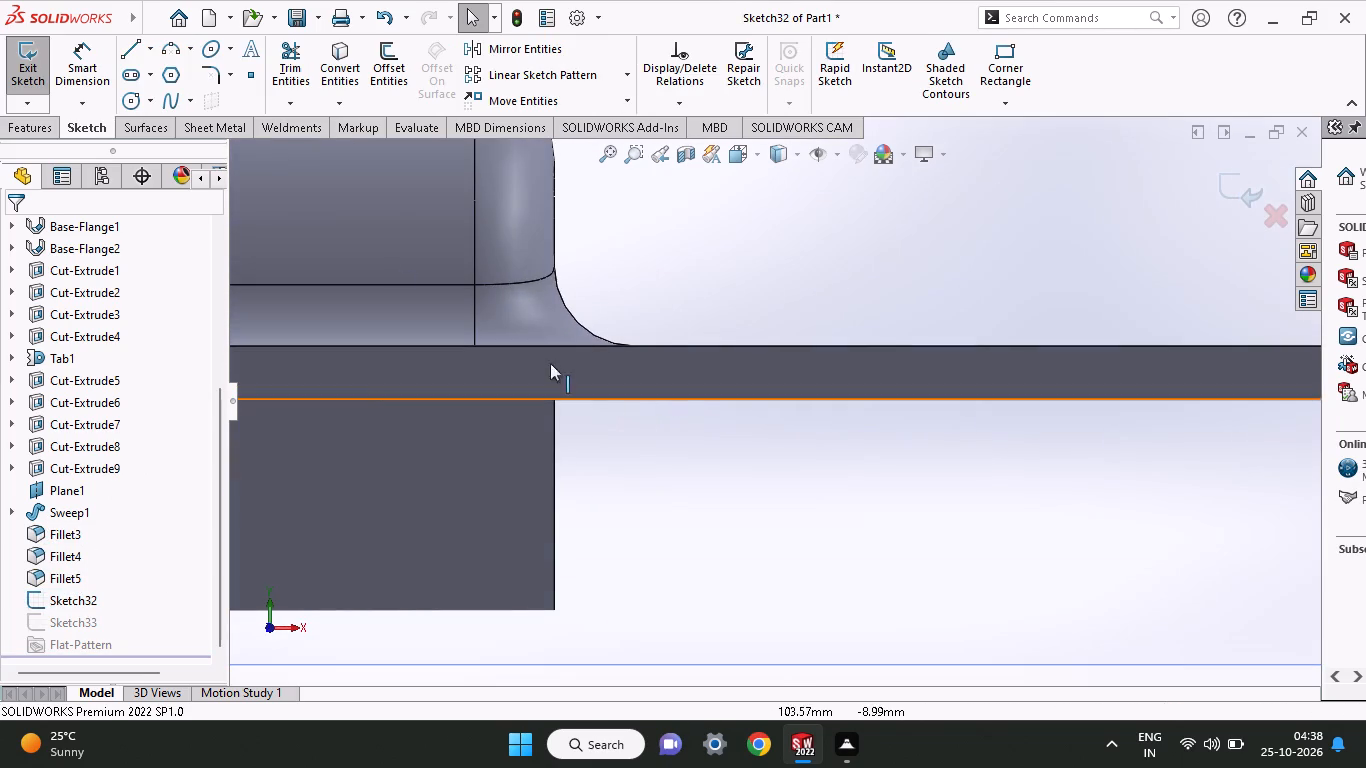
left_click(124, 39)
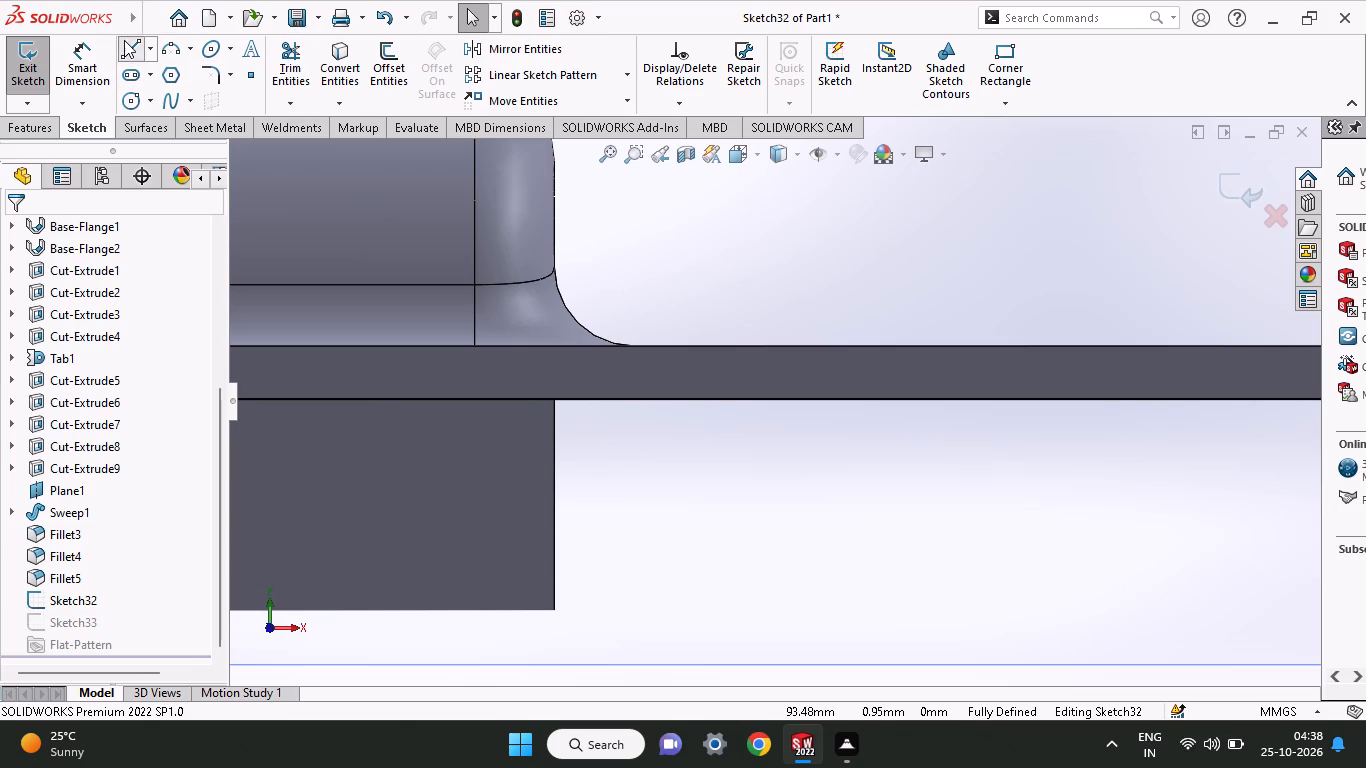
left_click(553, 400)
left_click(555, 484)
right_click(695, 271)
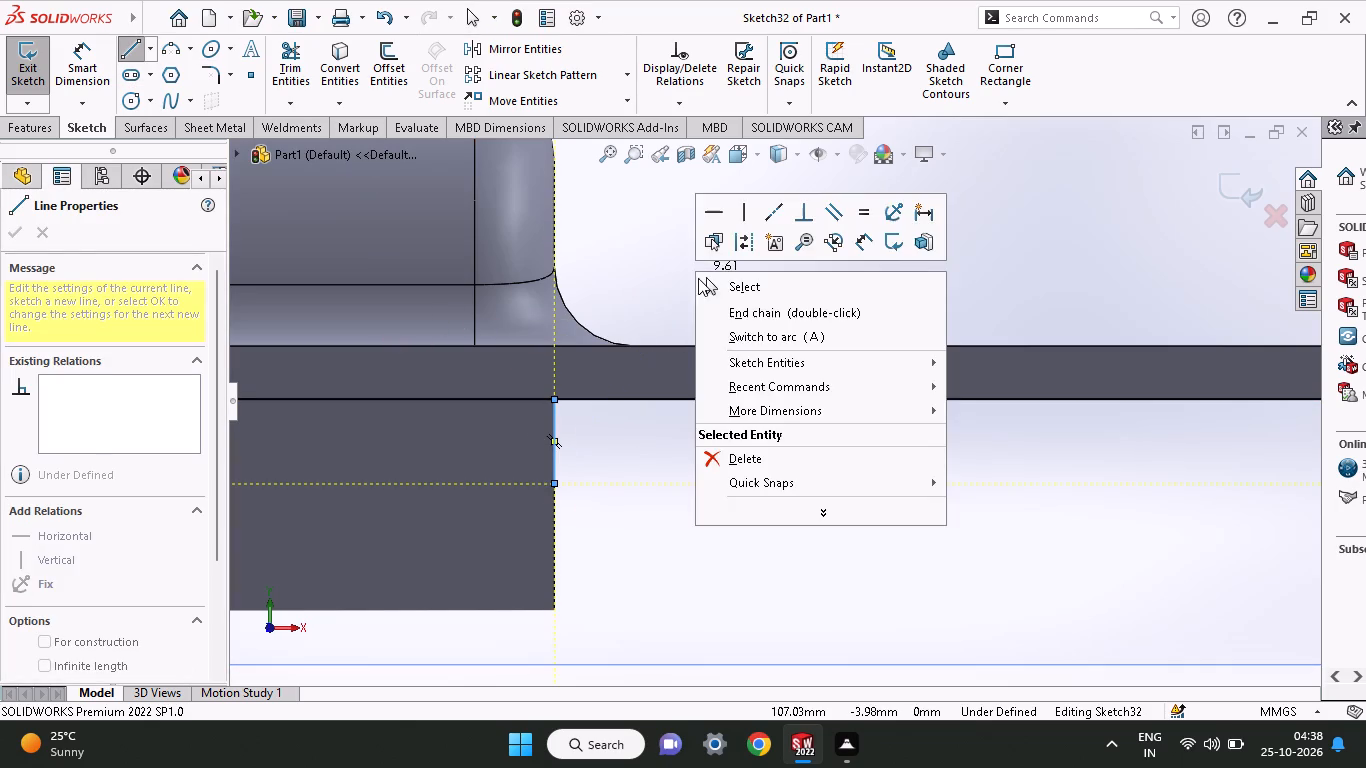
left_click(706, 289)
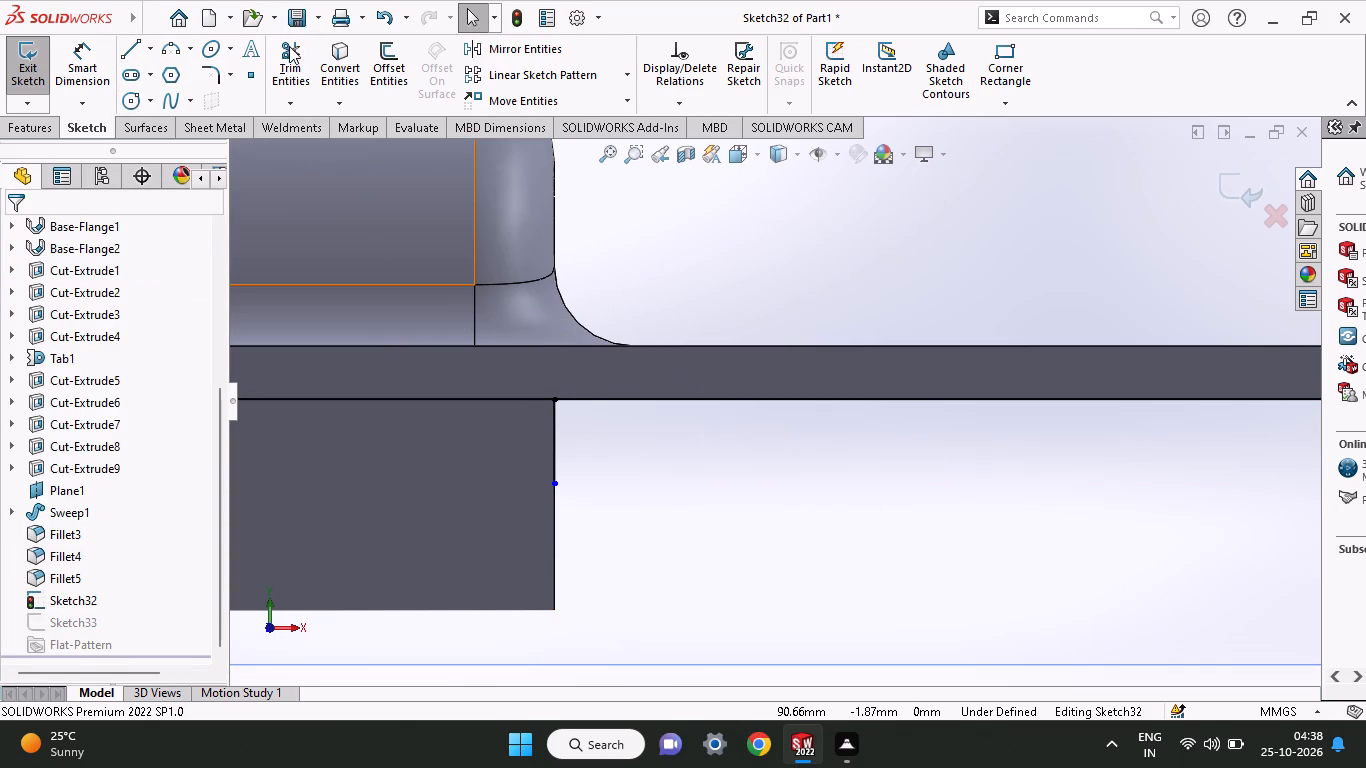
Trim the path portion beyond the half-round's end face, remove the short vertical line, and exit the sketch.
left_click(286, 47)
left_click_drag(656, 457, 688, 317)
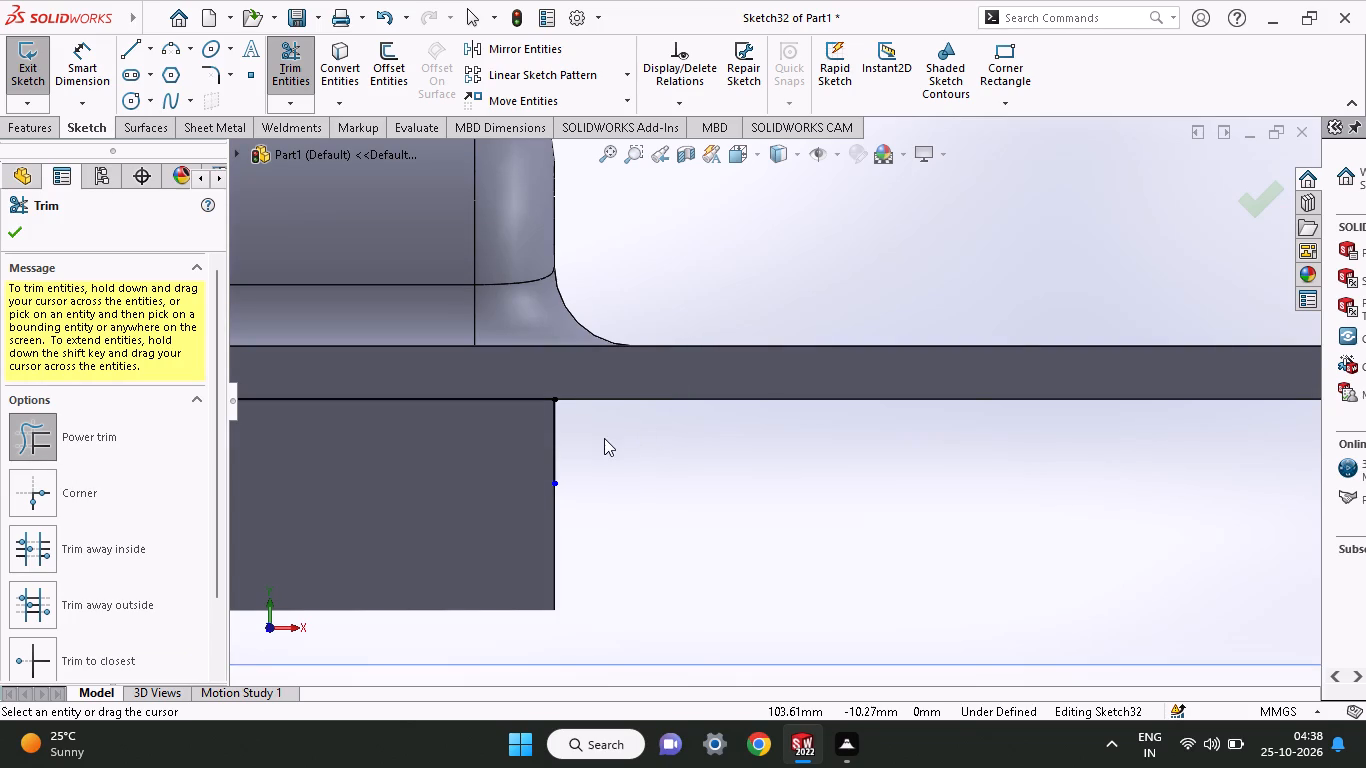
left_click_drag(604, 438, 490, 455)
left_click(5, 229)
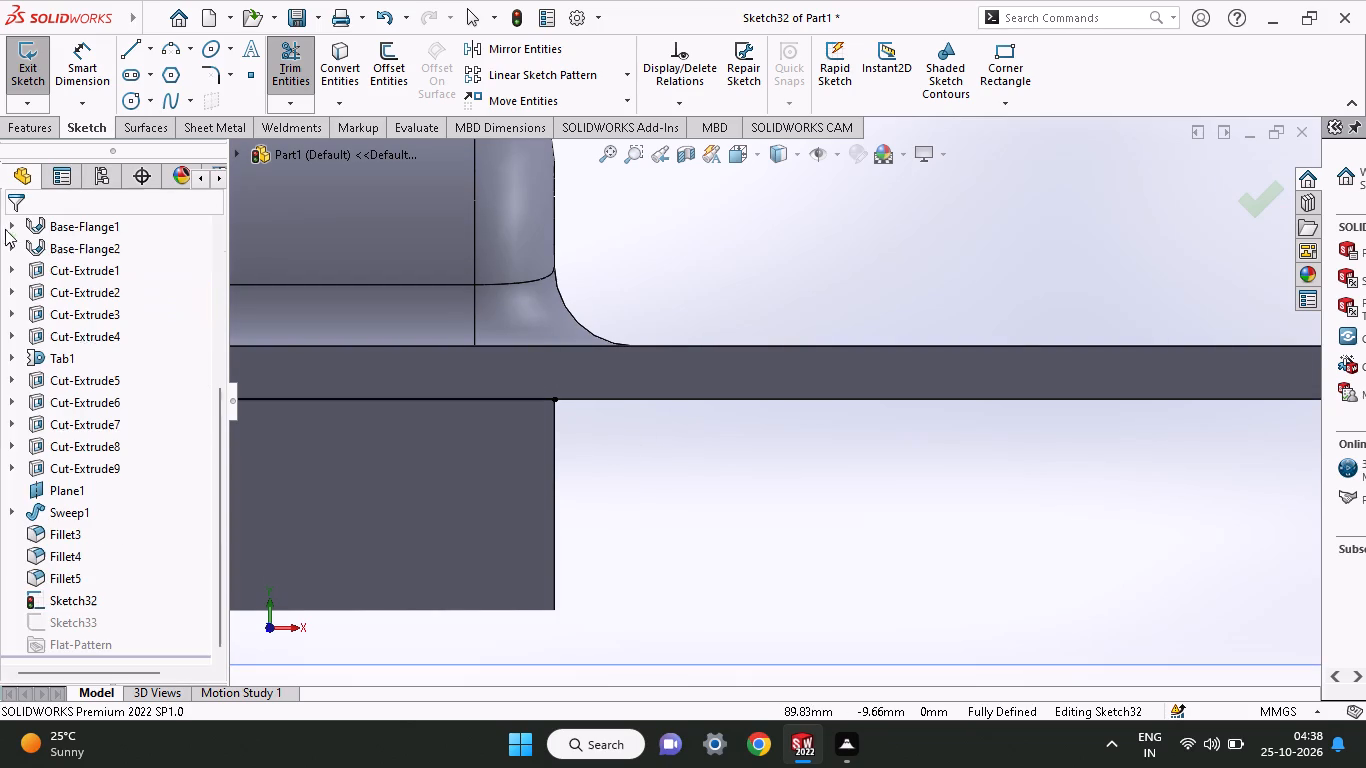
middle_click_drag(644, 483, 586, 445)
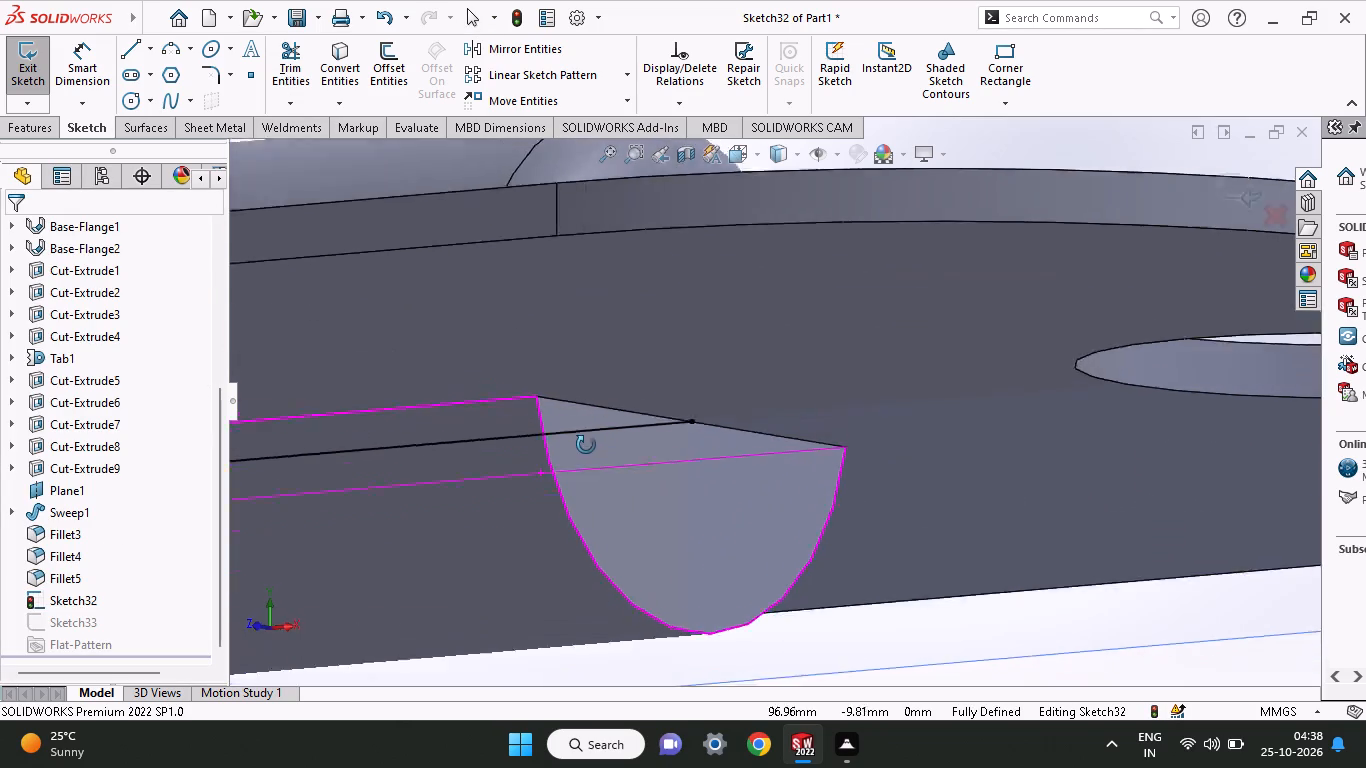
middle_click_drag(586, 445, 582, 482)
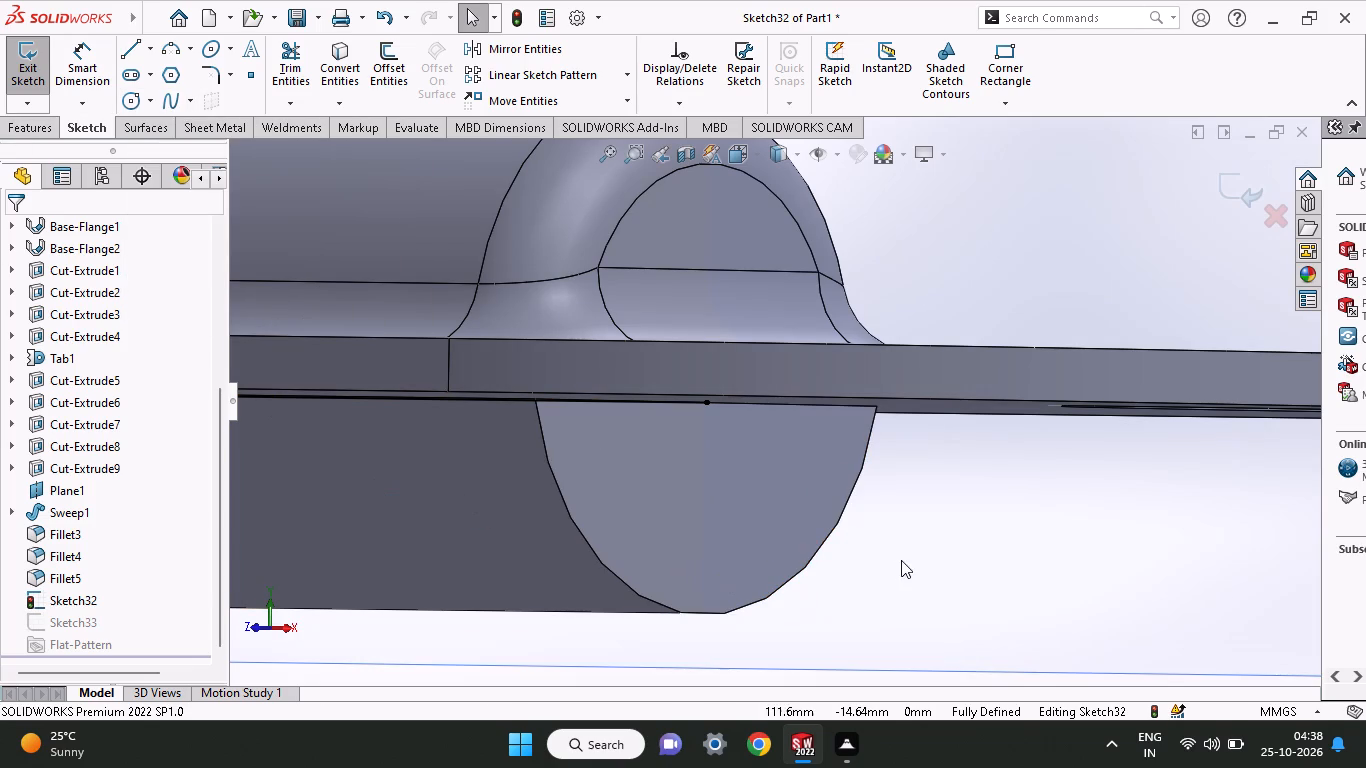
left_click(1225, 194)
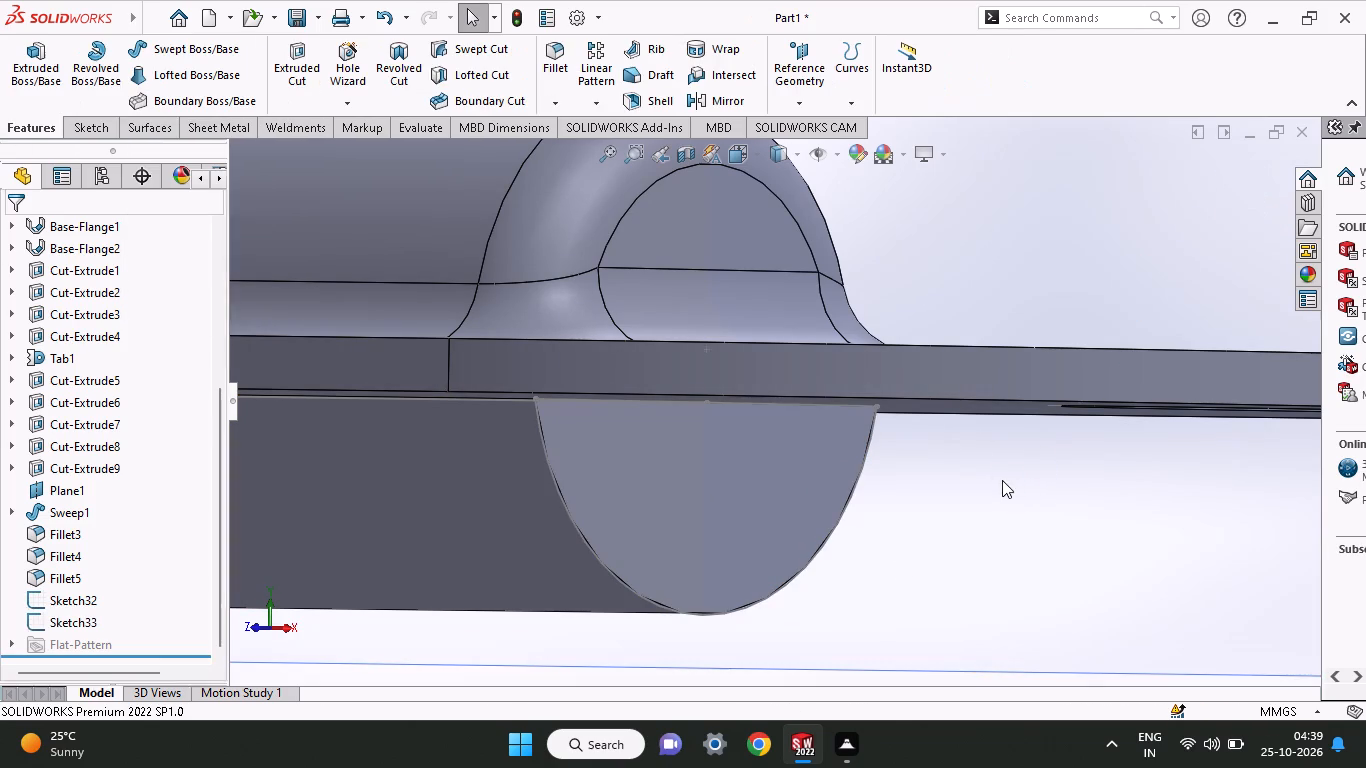
Start a sketch on the half-round's end face and draw a circle centred above its flat edge, reaching its curved edge.
left_click(635, 513)
left_click(718, 455)
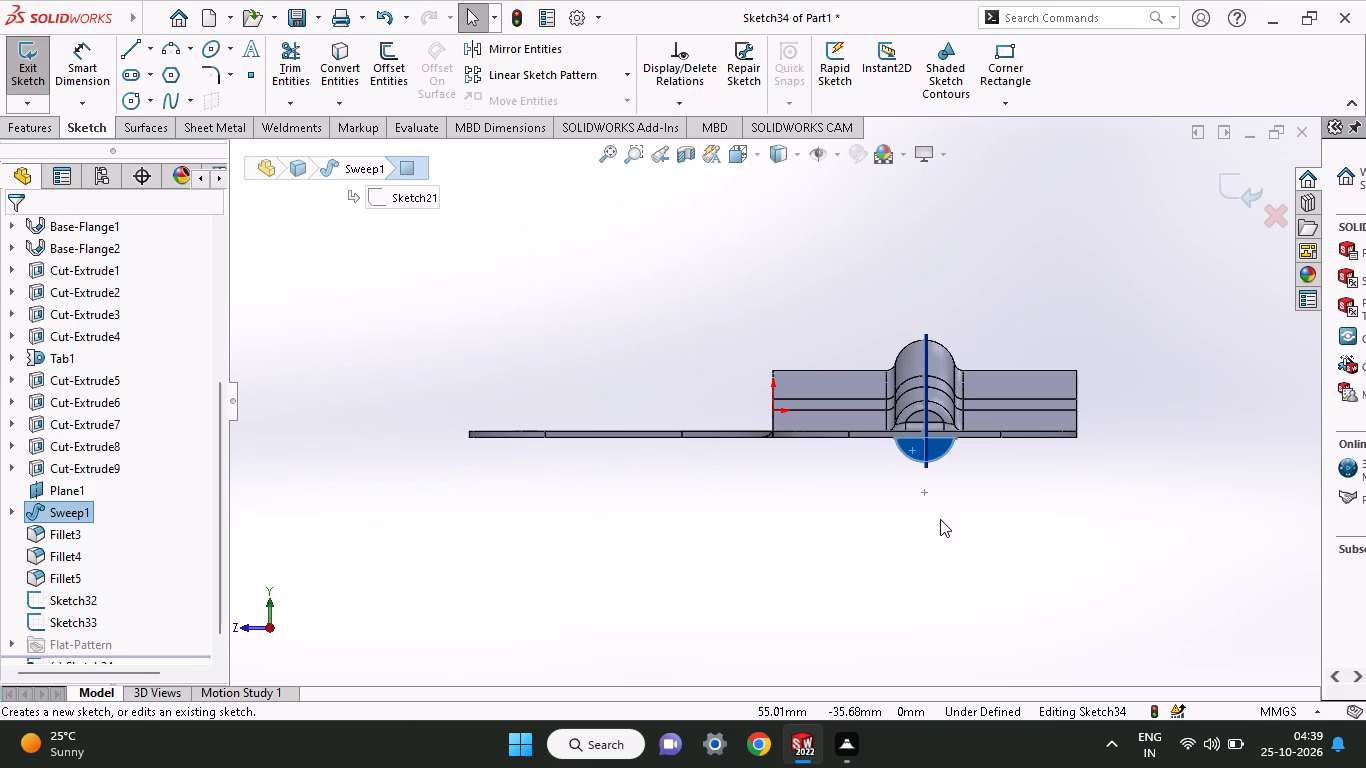
scroll(991, 494, "down", 1, "ctrl")
scroll(857, 389, "down", 5, "ctrl")
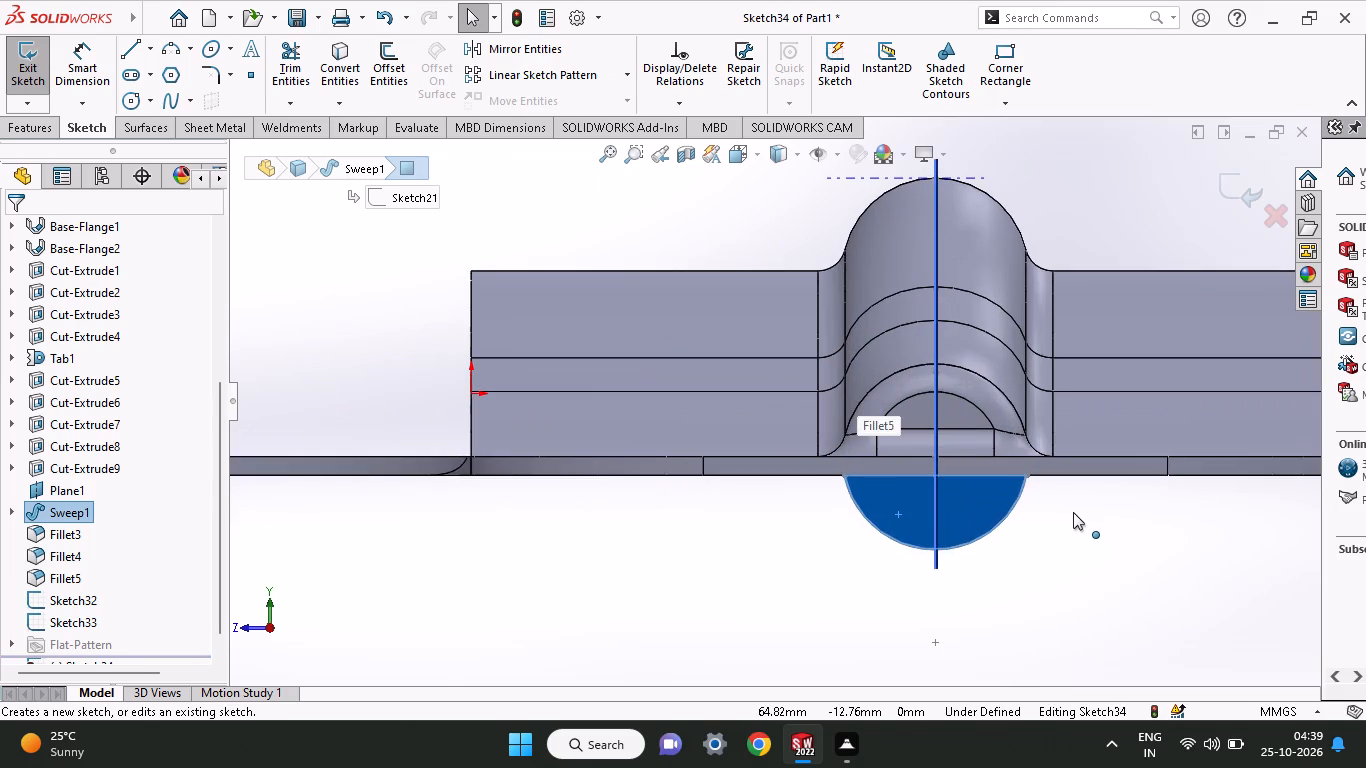
scroll(1073, 512, "down", 4, "ctrl")
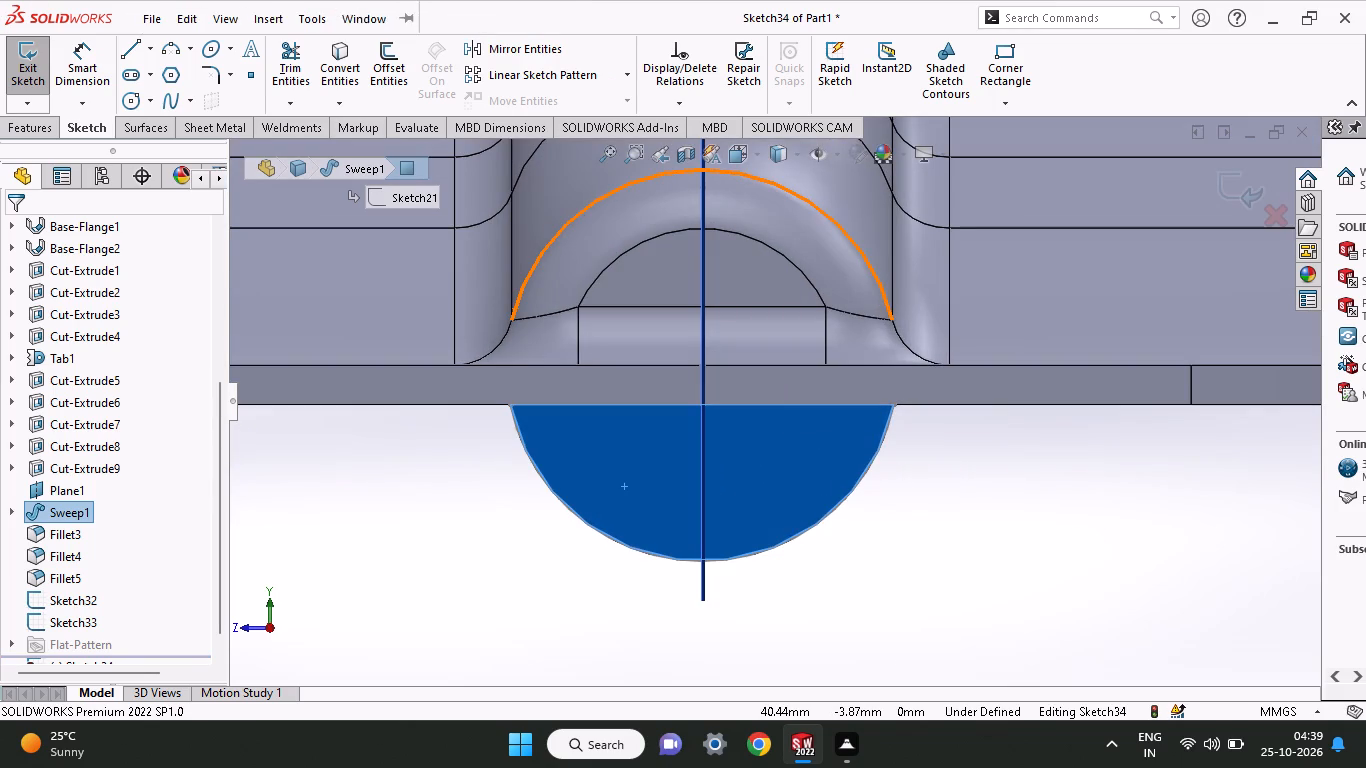
left_click(134, 101)
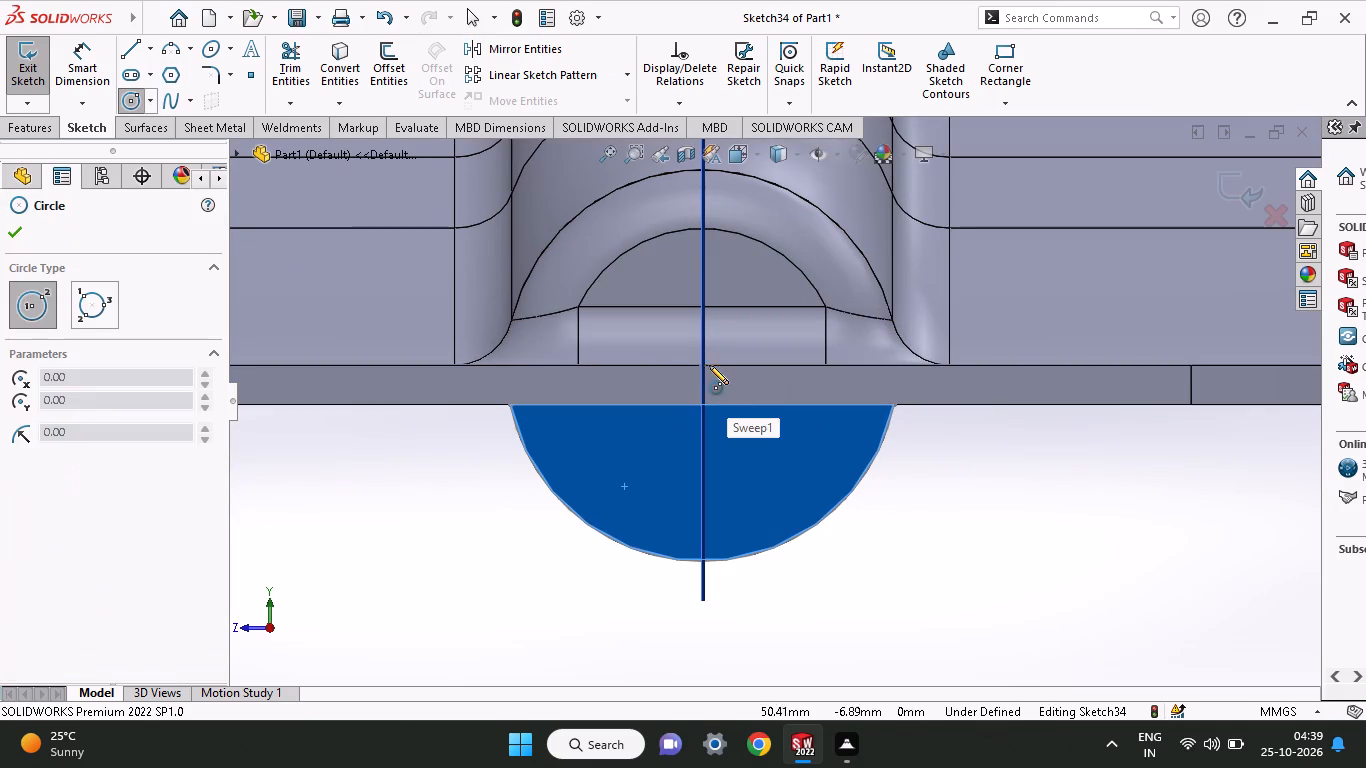
left_click(705, 366)
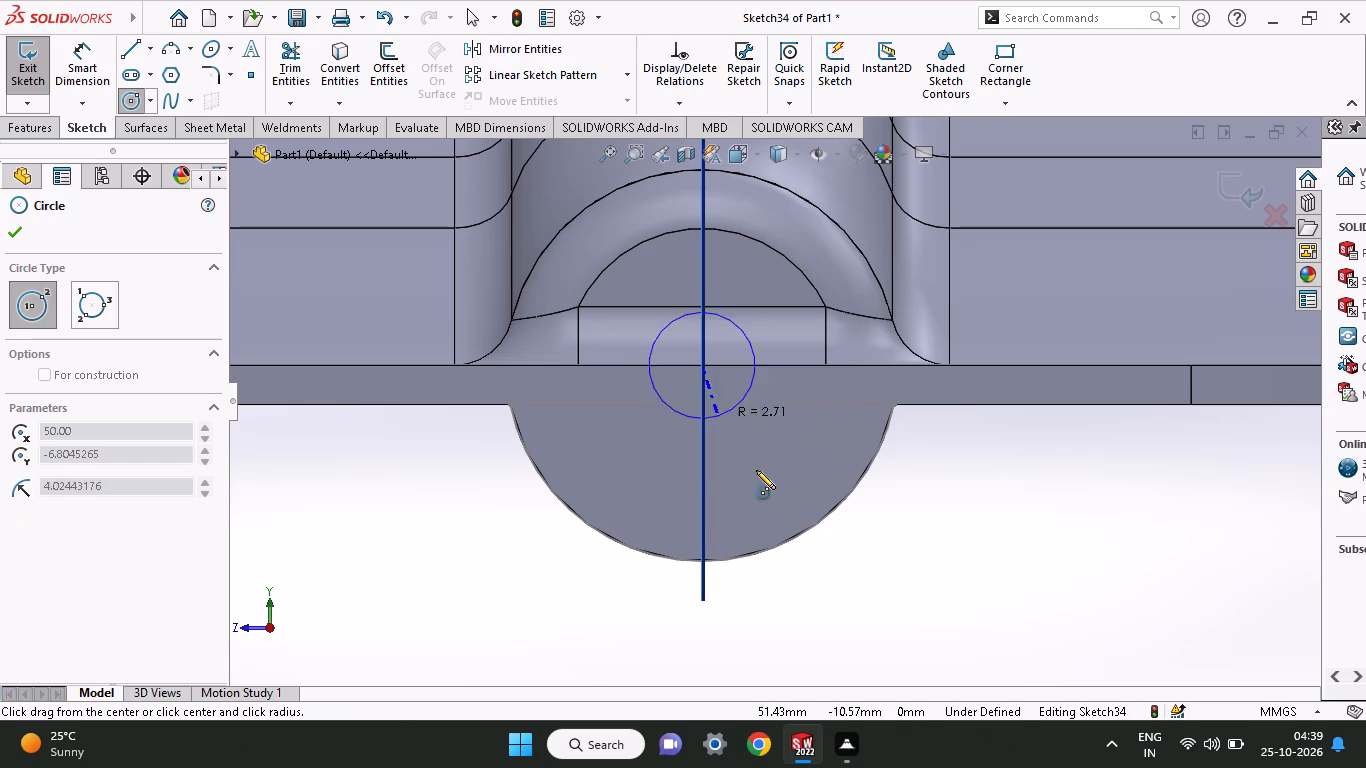
left_click(789, 536)
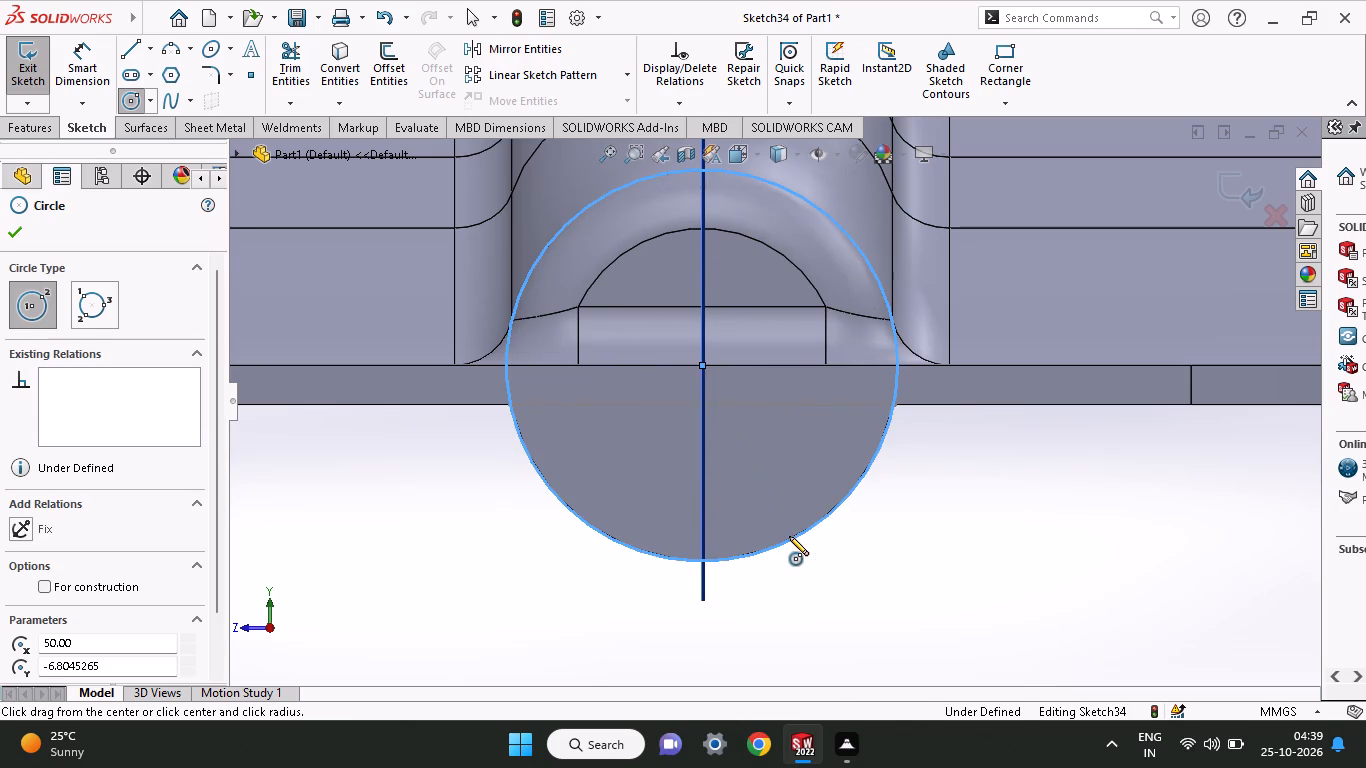
Draw a horizontal line about 19.6 mm long across the circle along the half-round face's flat edge.
middle_click_drag(417, 444, 452, 447)
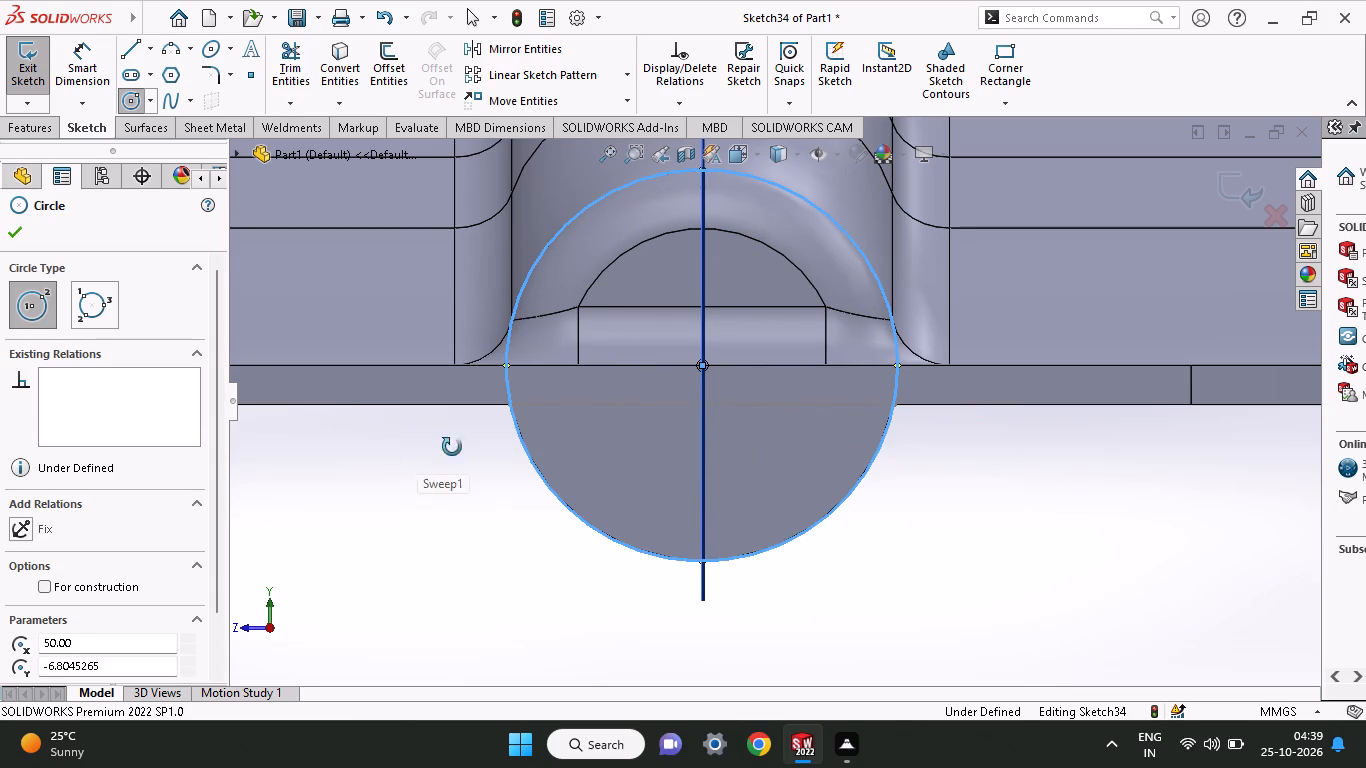
middle_click_drag(452, 447, 428, 436)
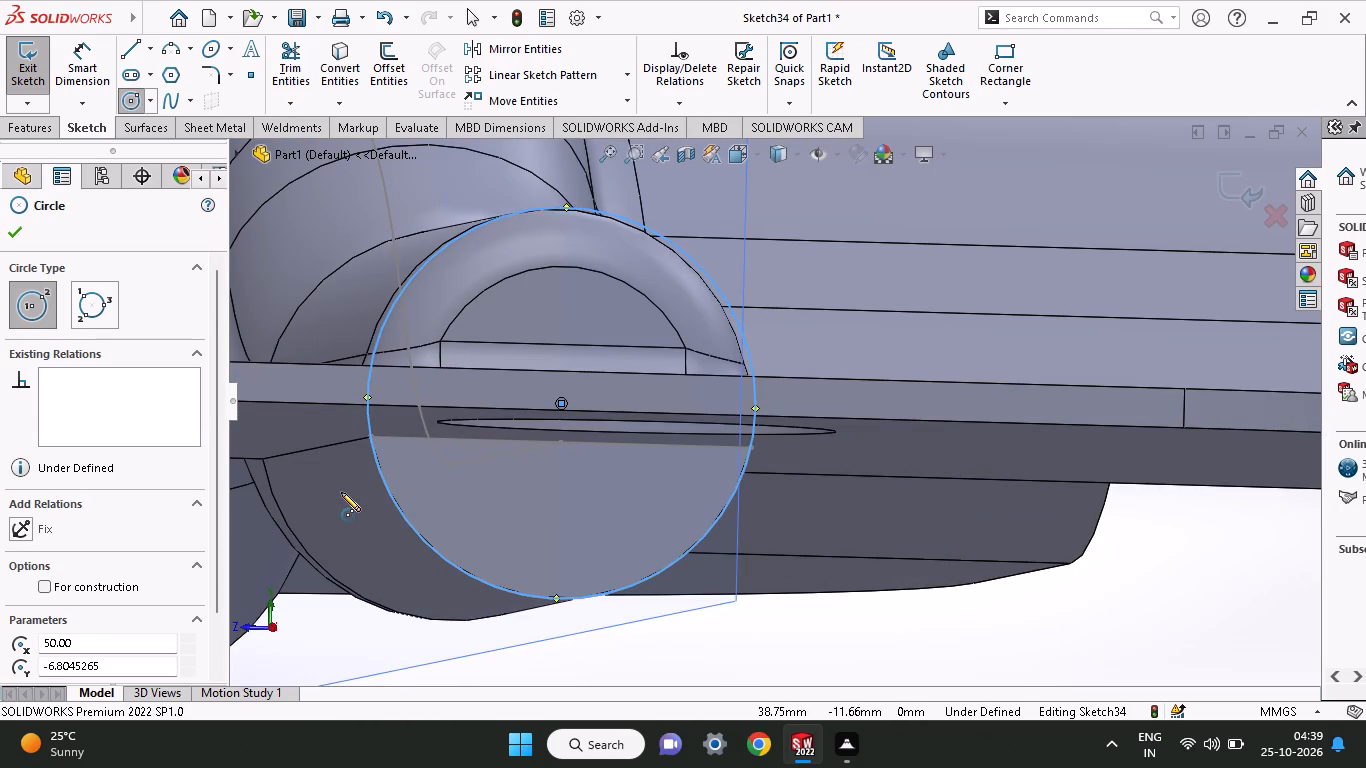
left_click(133, 46)
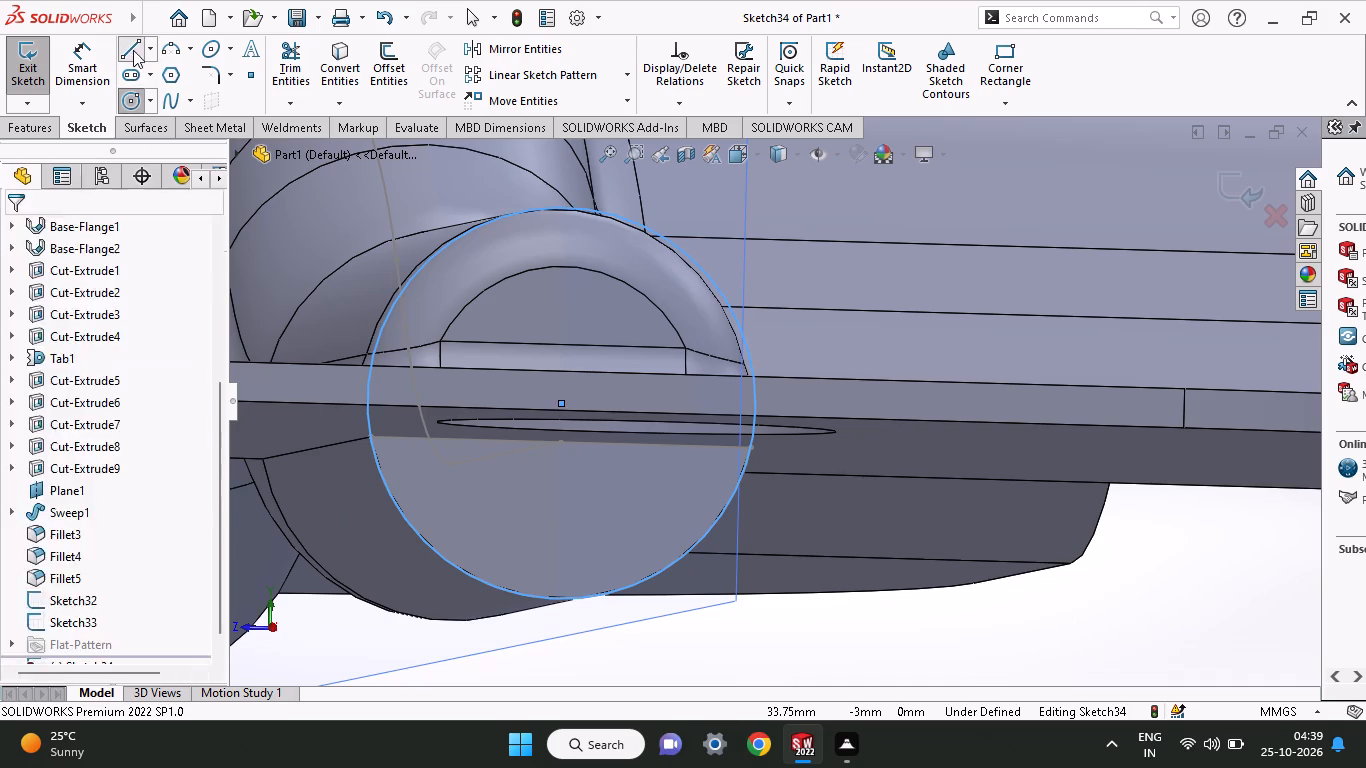
left_click(371, 441)
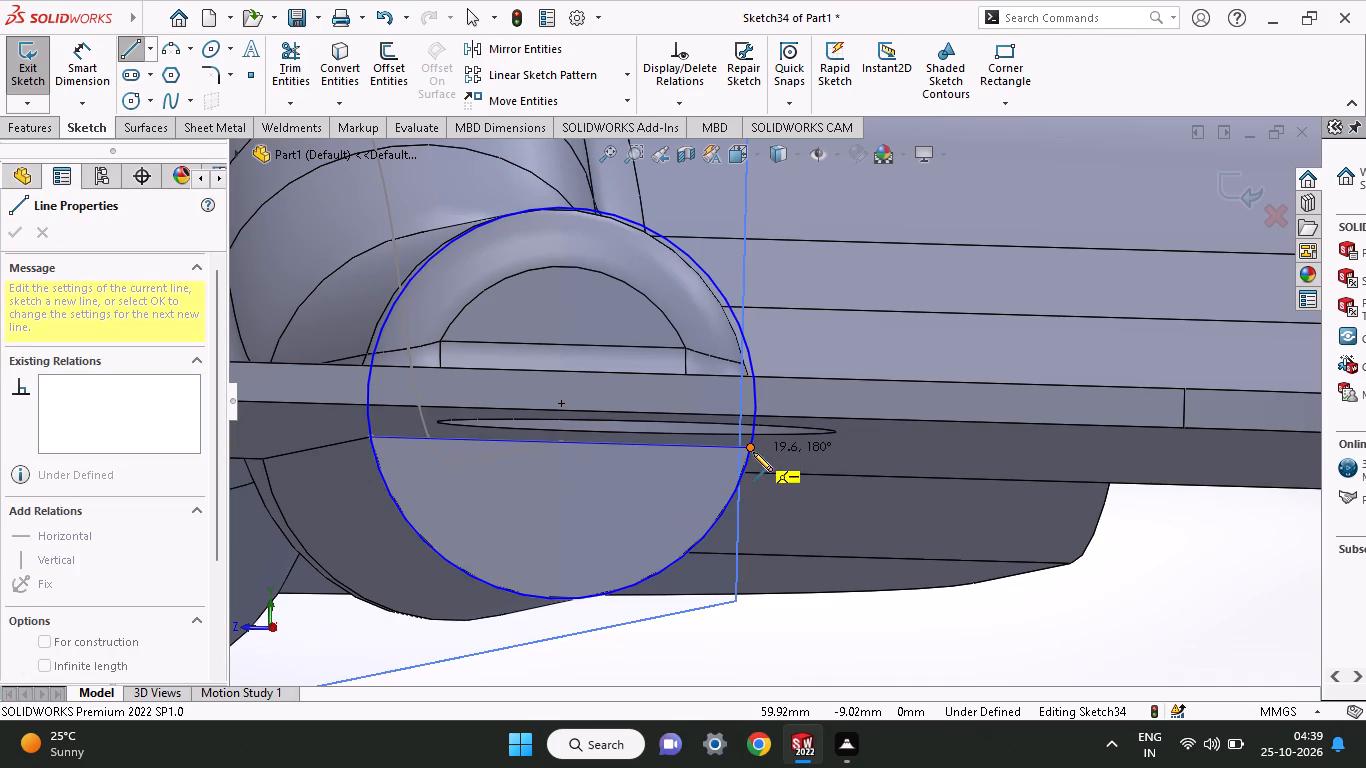
left_click(753, 452)
right_click(839, 352)
left_click(864, 373)
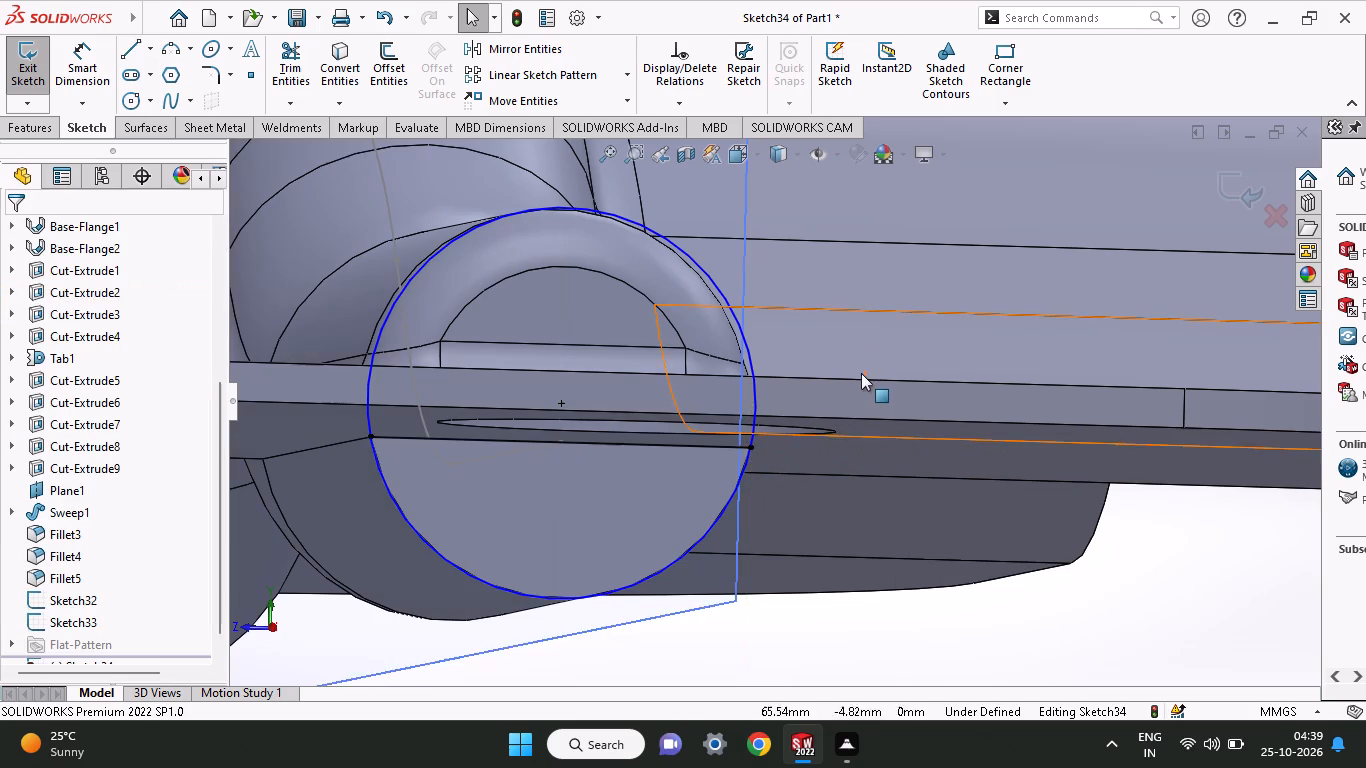
Trim away the circle's arc above the line to leave a closed half-round profile, and exit the sketch.
middle_click_drag(807, 385, 786, 389)
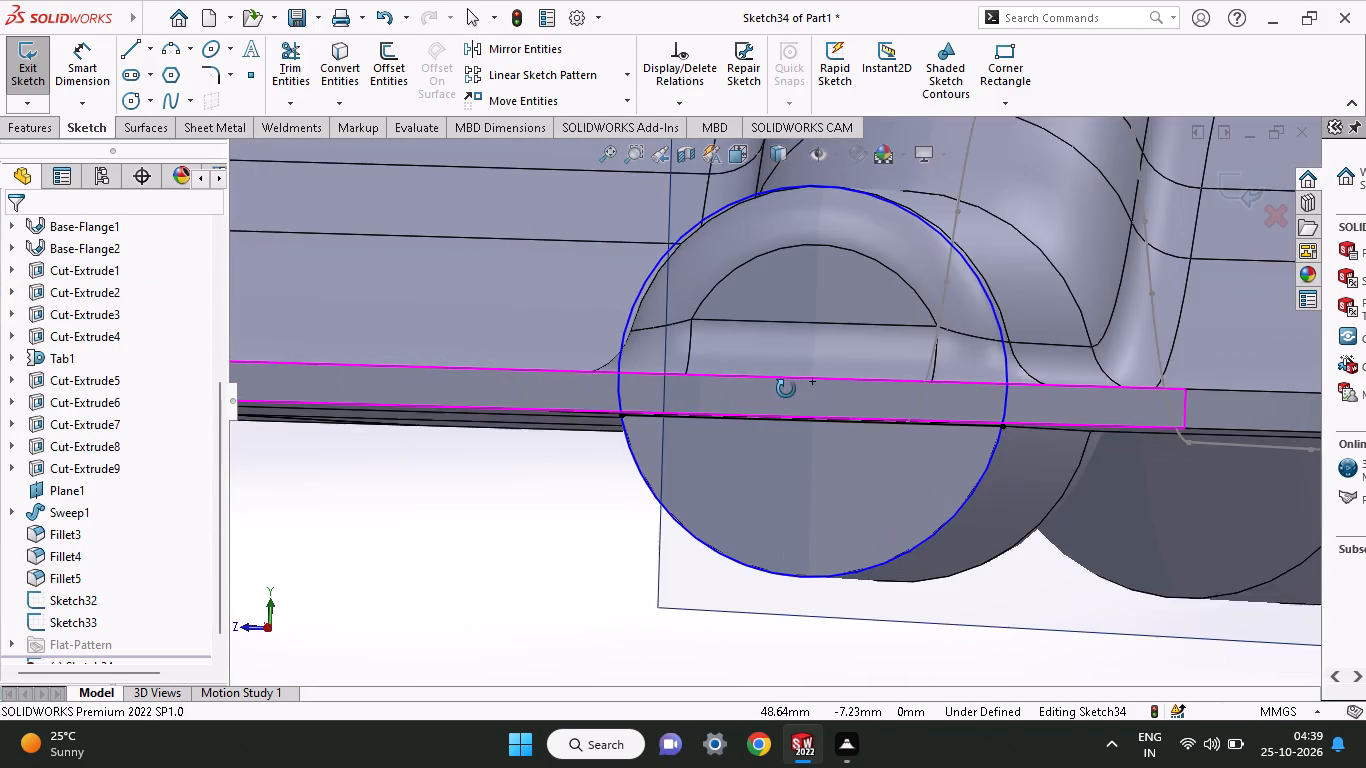
middle_click_drag(786, 389, 793, 389)
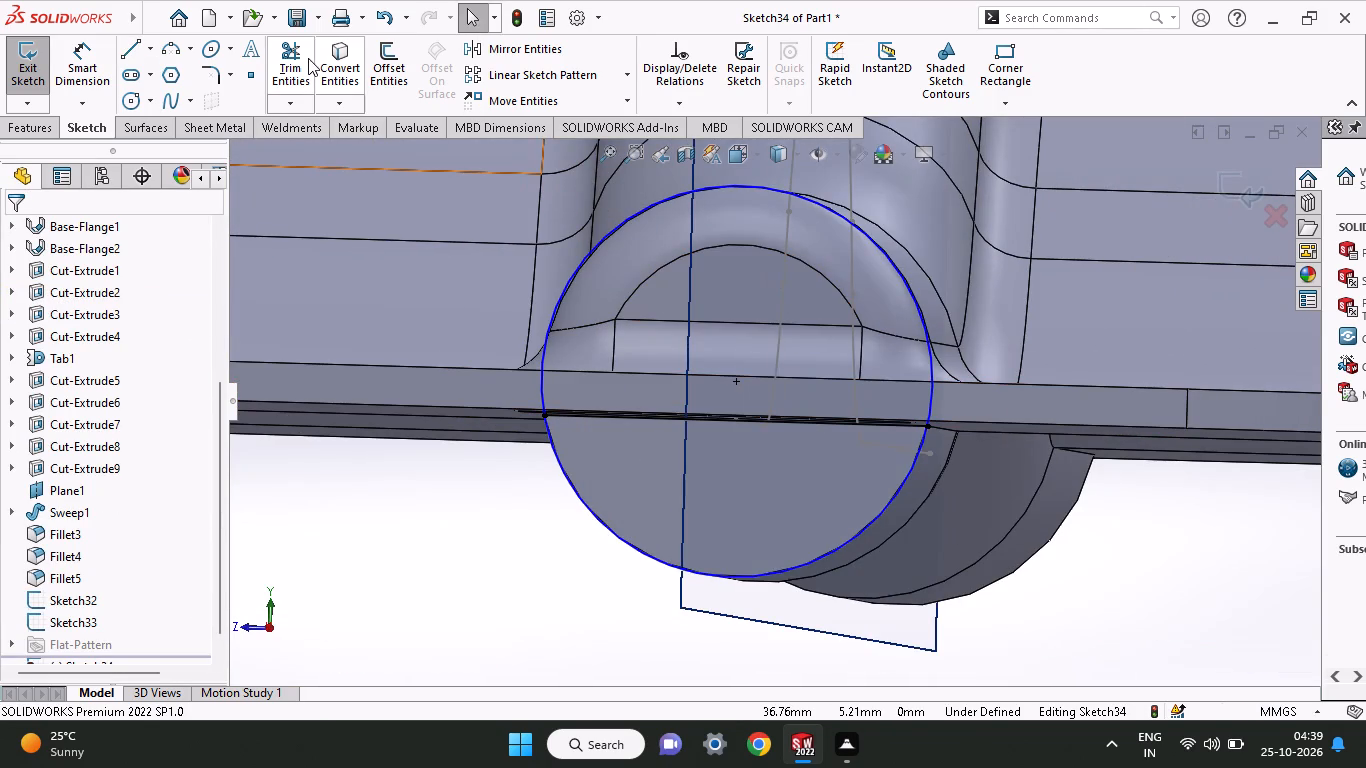
left_click(295, 59)
left_click_drag(524, 254, 823, 364)
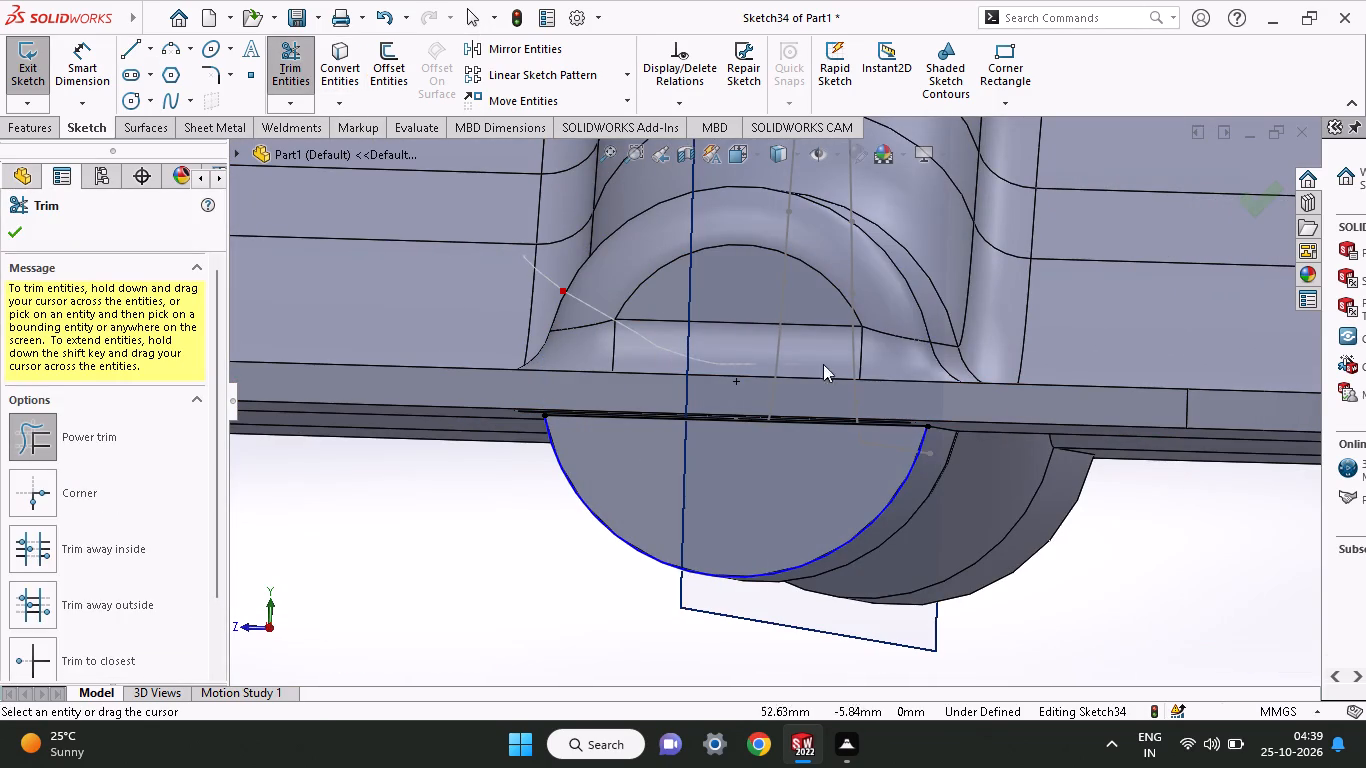
left_click_drag(823, 364, 855, 312)
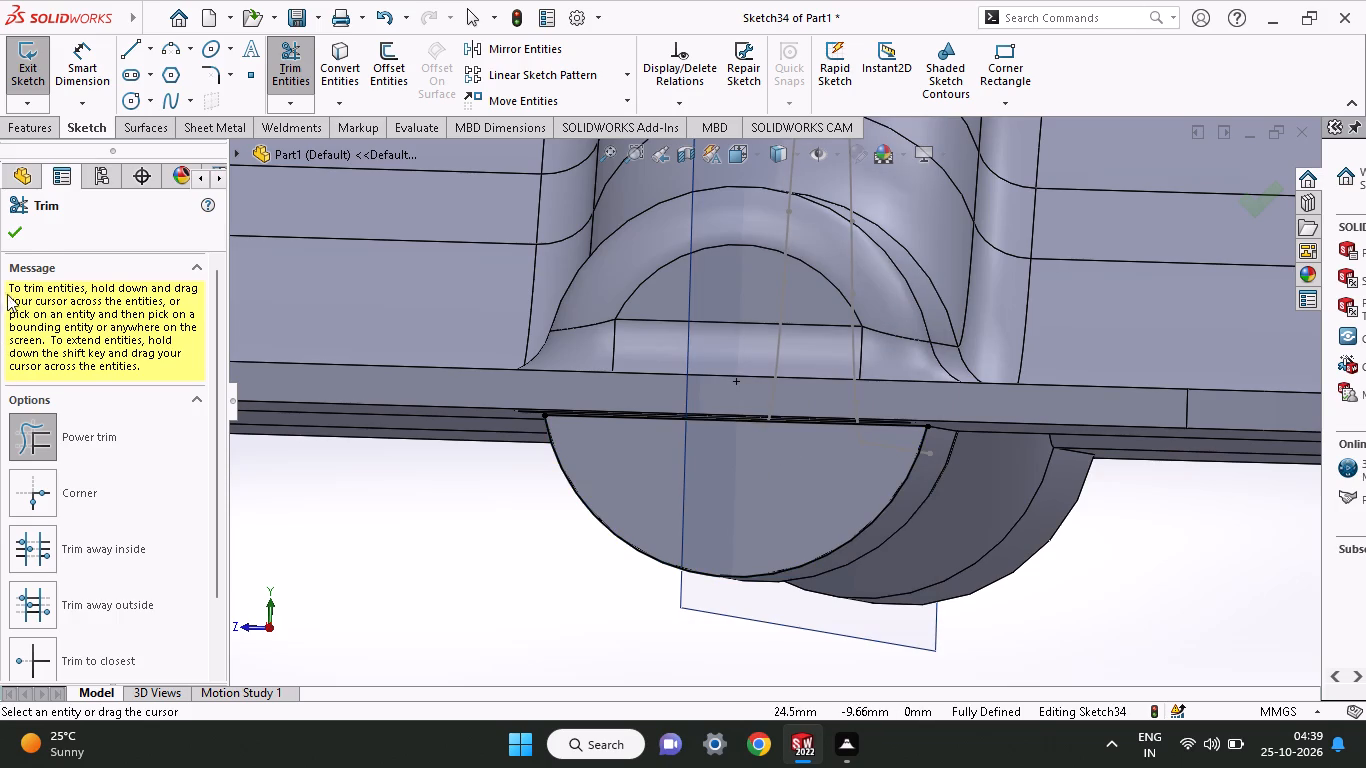
left_click(24, 228)
right_click(391, 488)
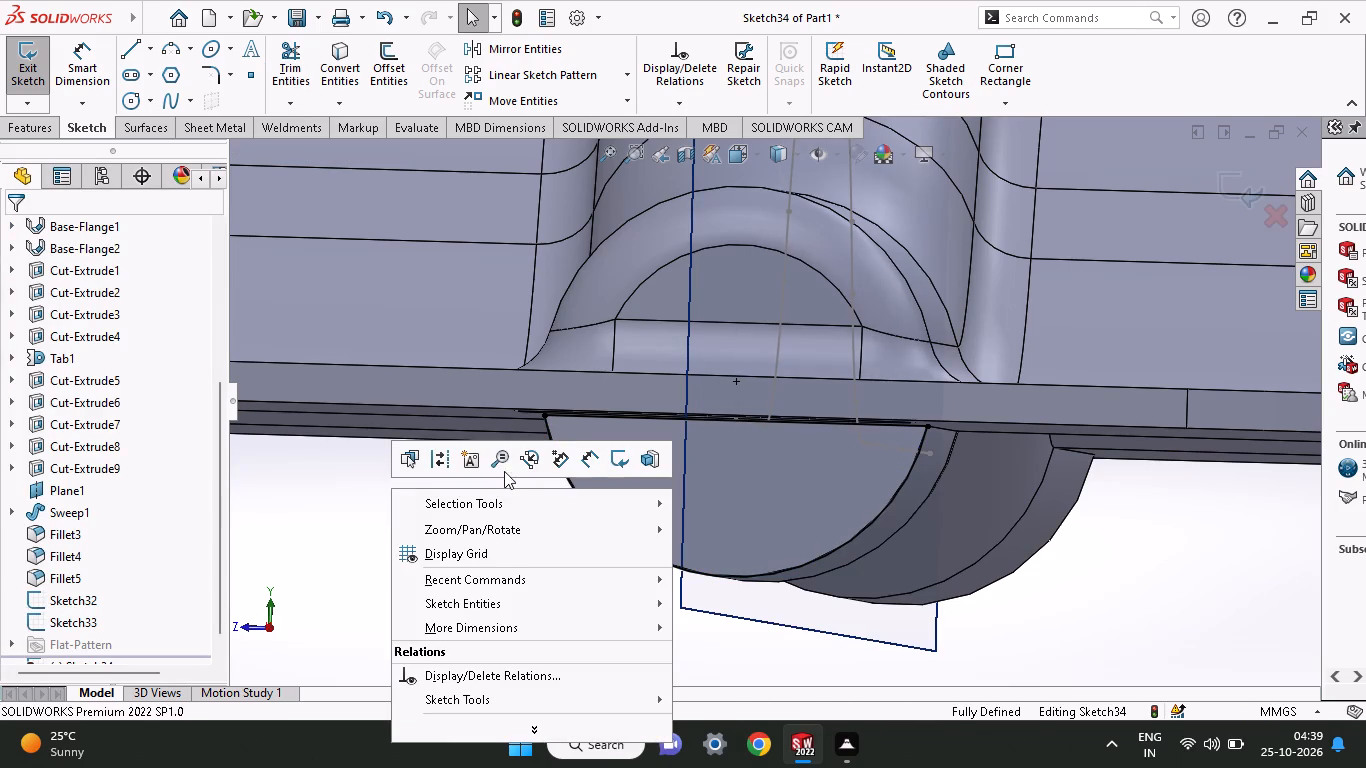
left_click(613, 466)
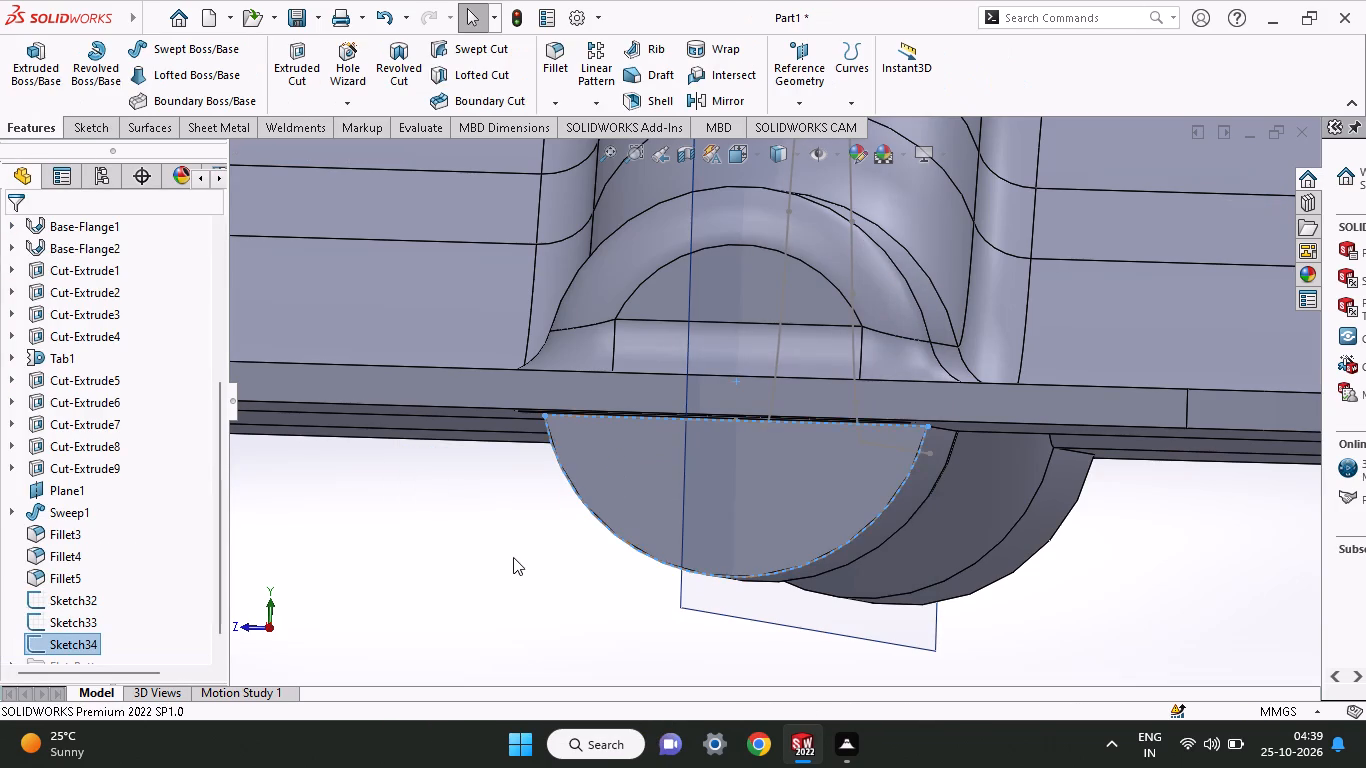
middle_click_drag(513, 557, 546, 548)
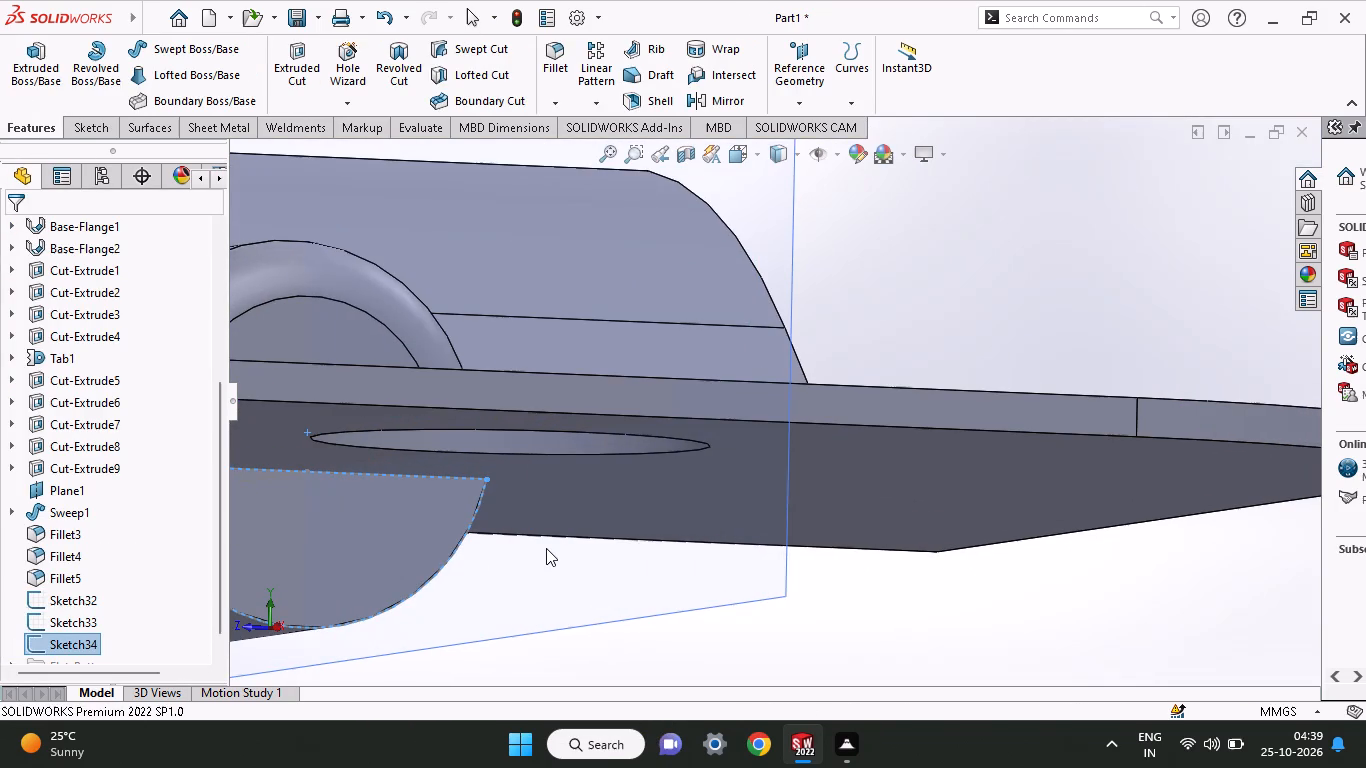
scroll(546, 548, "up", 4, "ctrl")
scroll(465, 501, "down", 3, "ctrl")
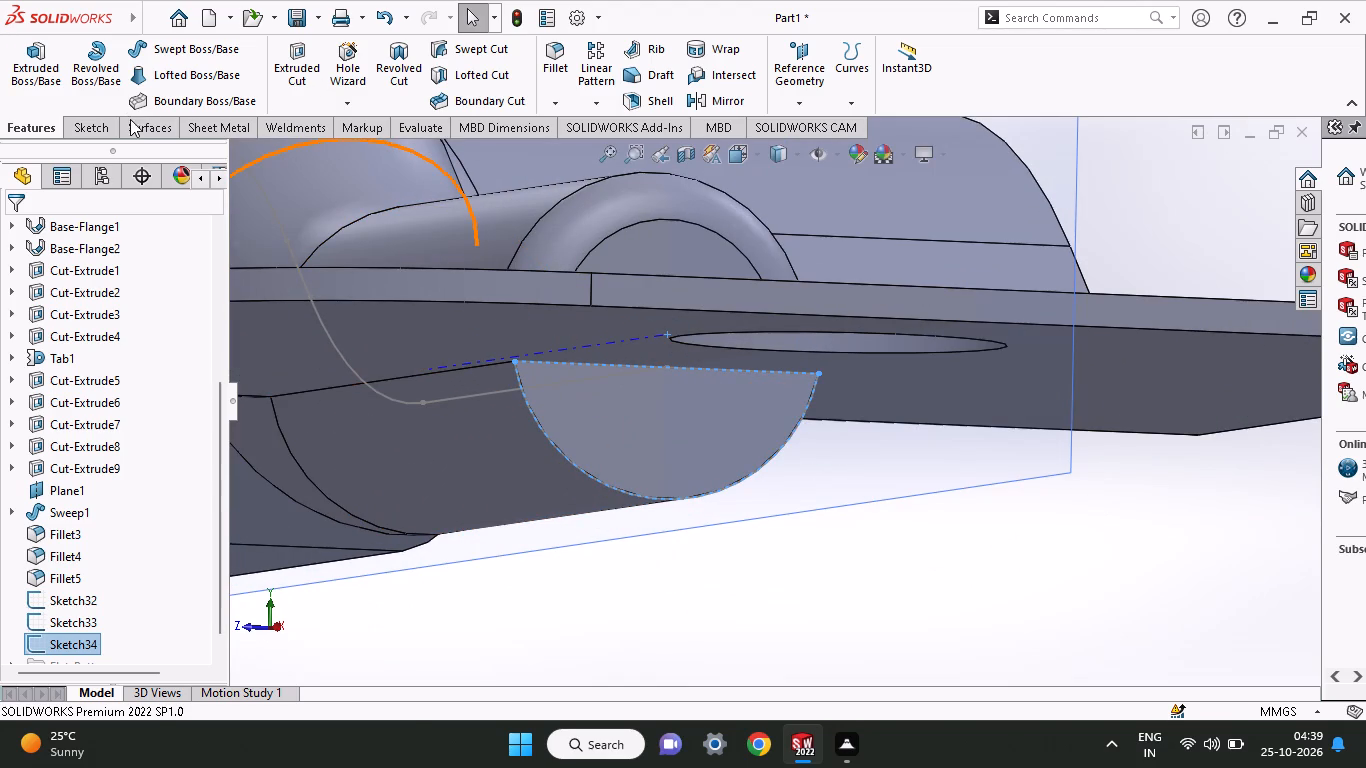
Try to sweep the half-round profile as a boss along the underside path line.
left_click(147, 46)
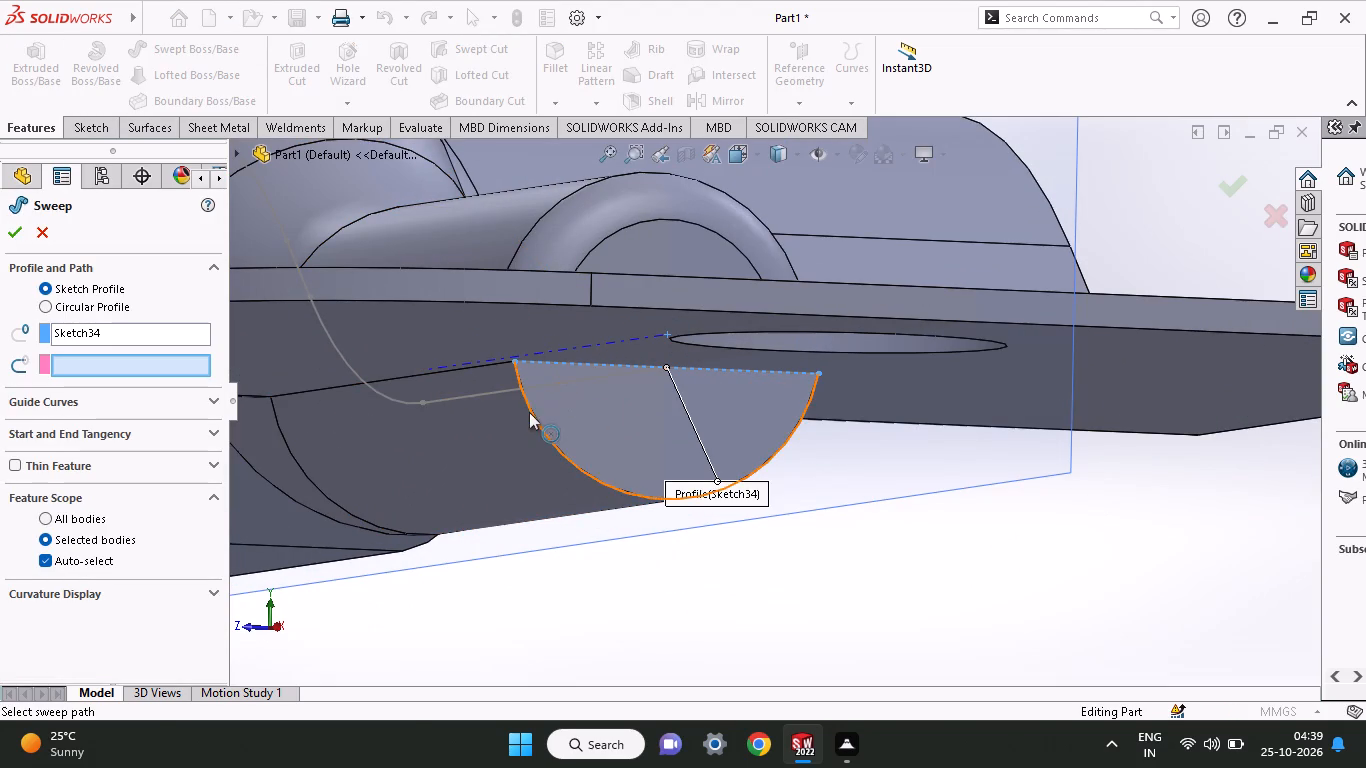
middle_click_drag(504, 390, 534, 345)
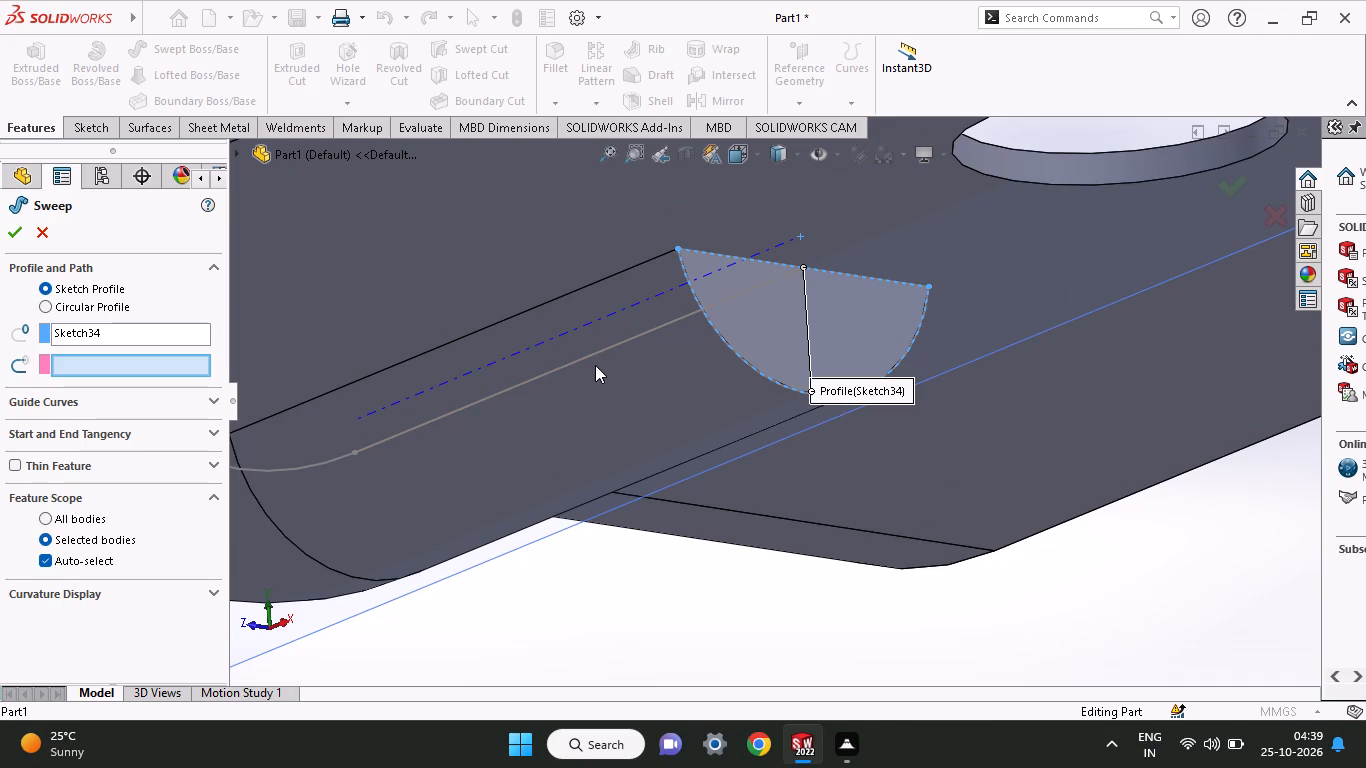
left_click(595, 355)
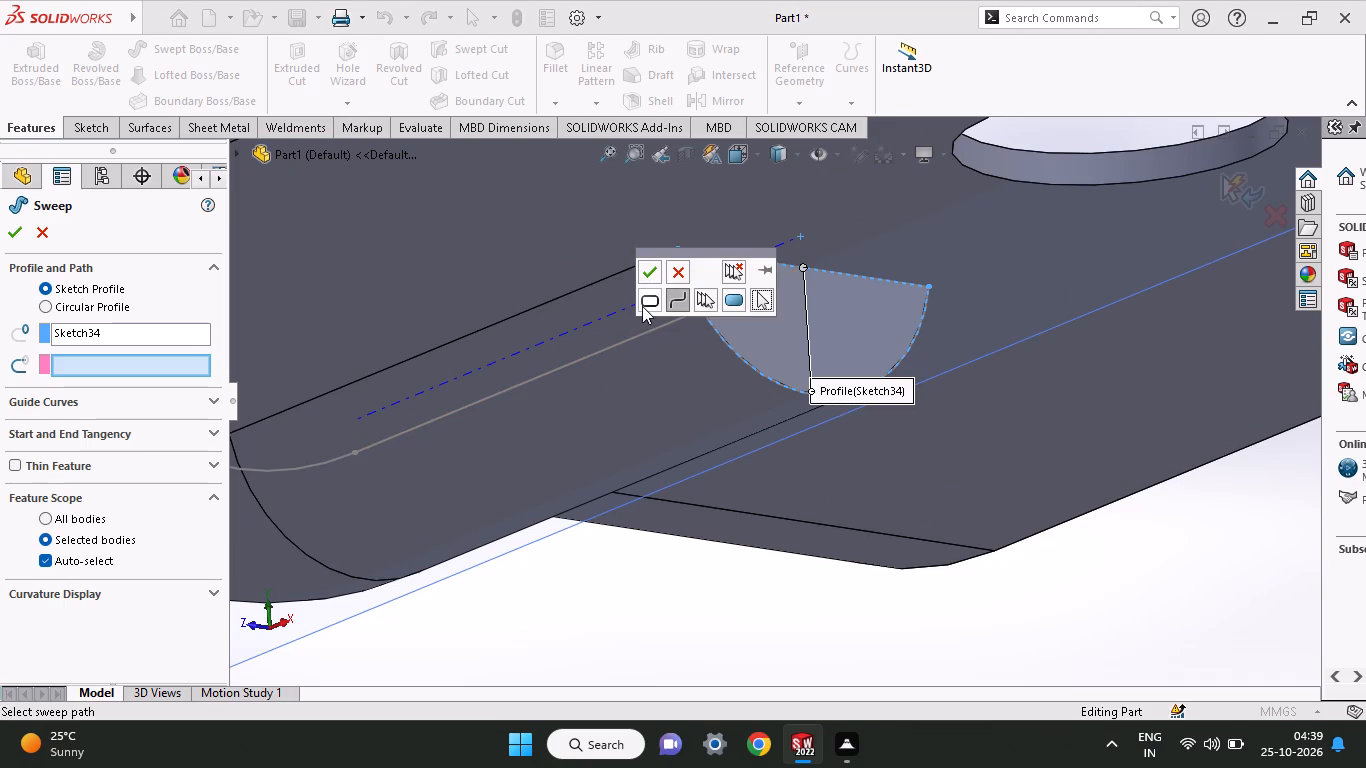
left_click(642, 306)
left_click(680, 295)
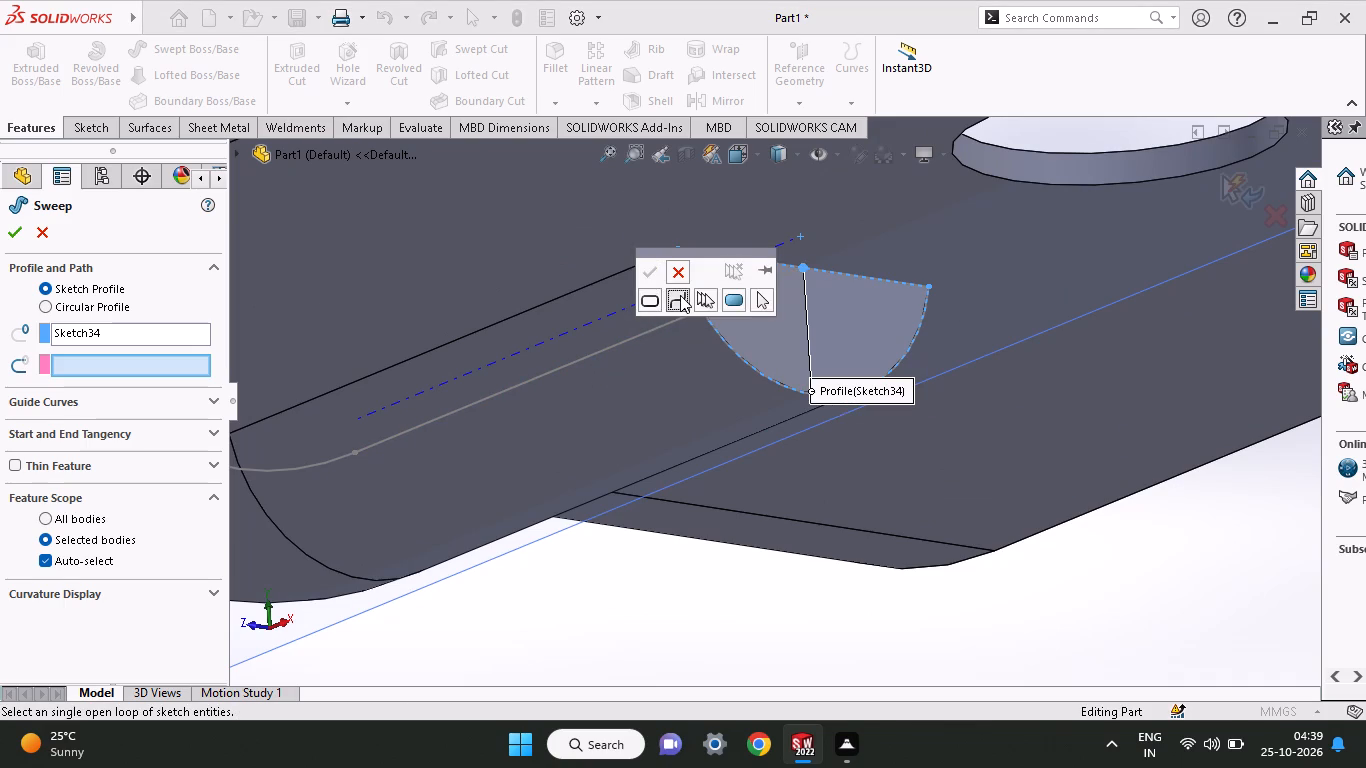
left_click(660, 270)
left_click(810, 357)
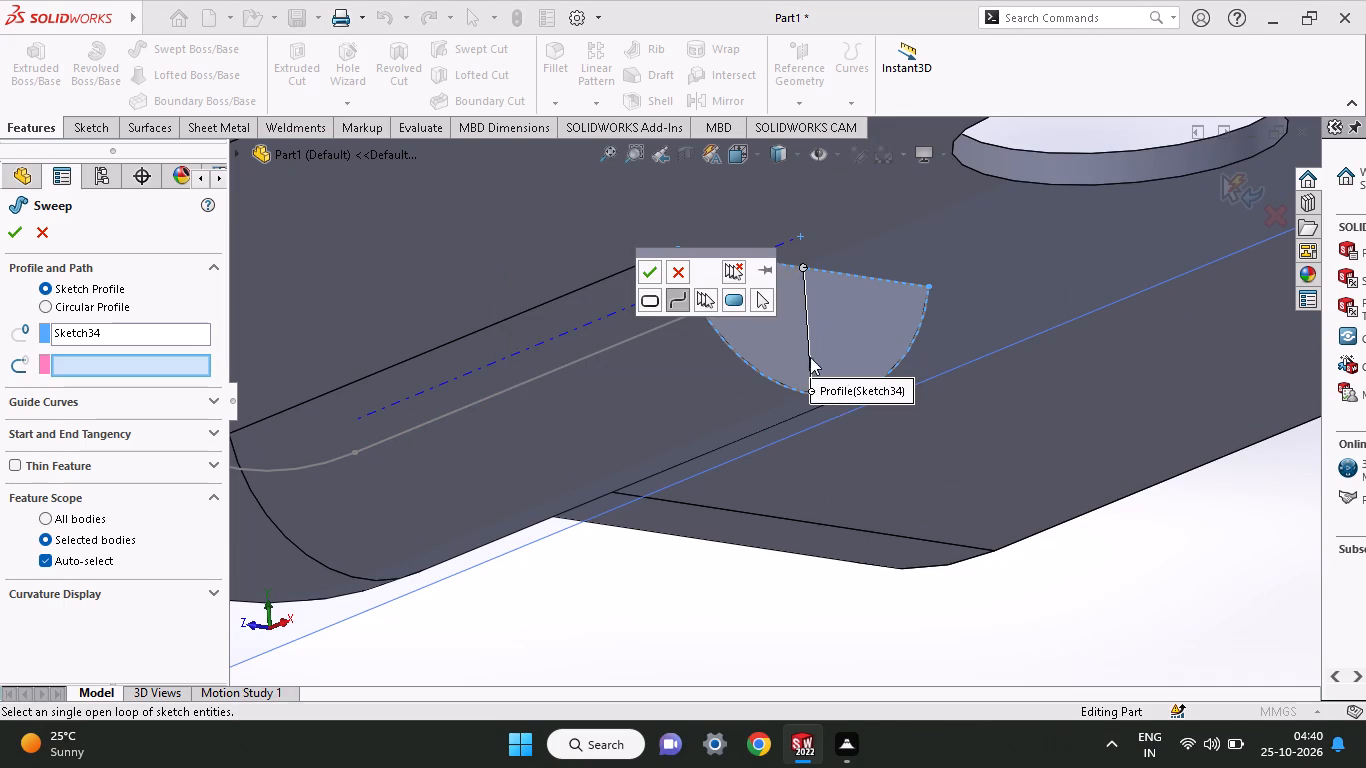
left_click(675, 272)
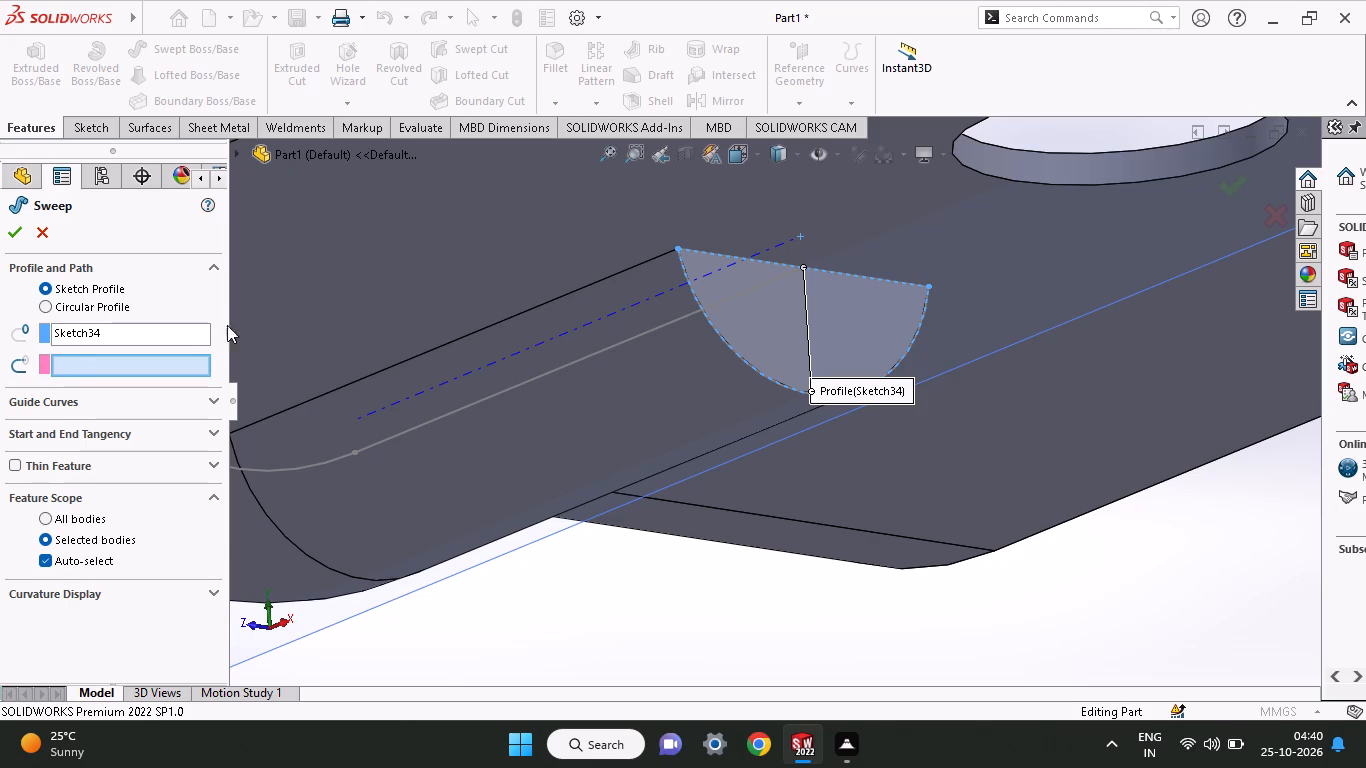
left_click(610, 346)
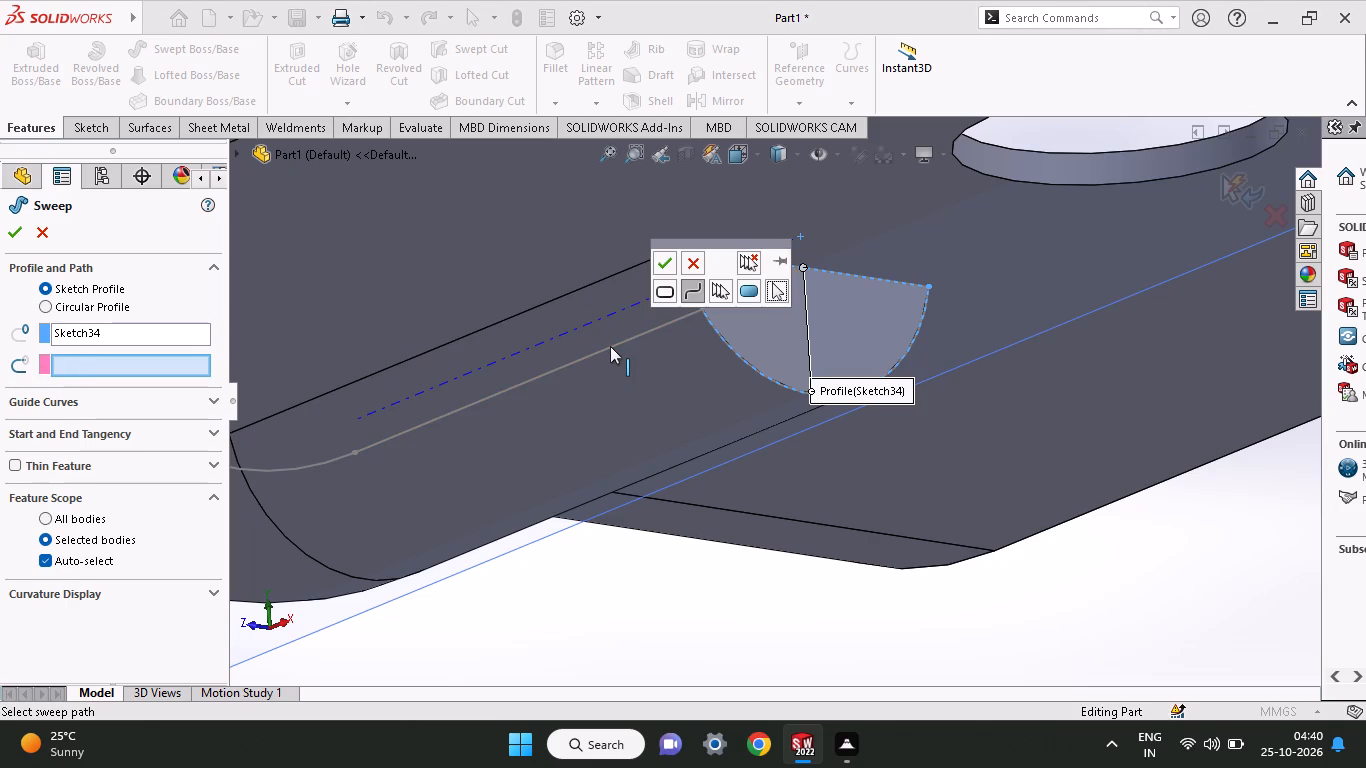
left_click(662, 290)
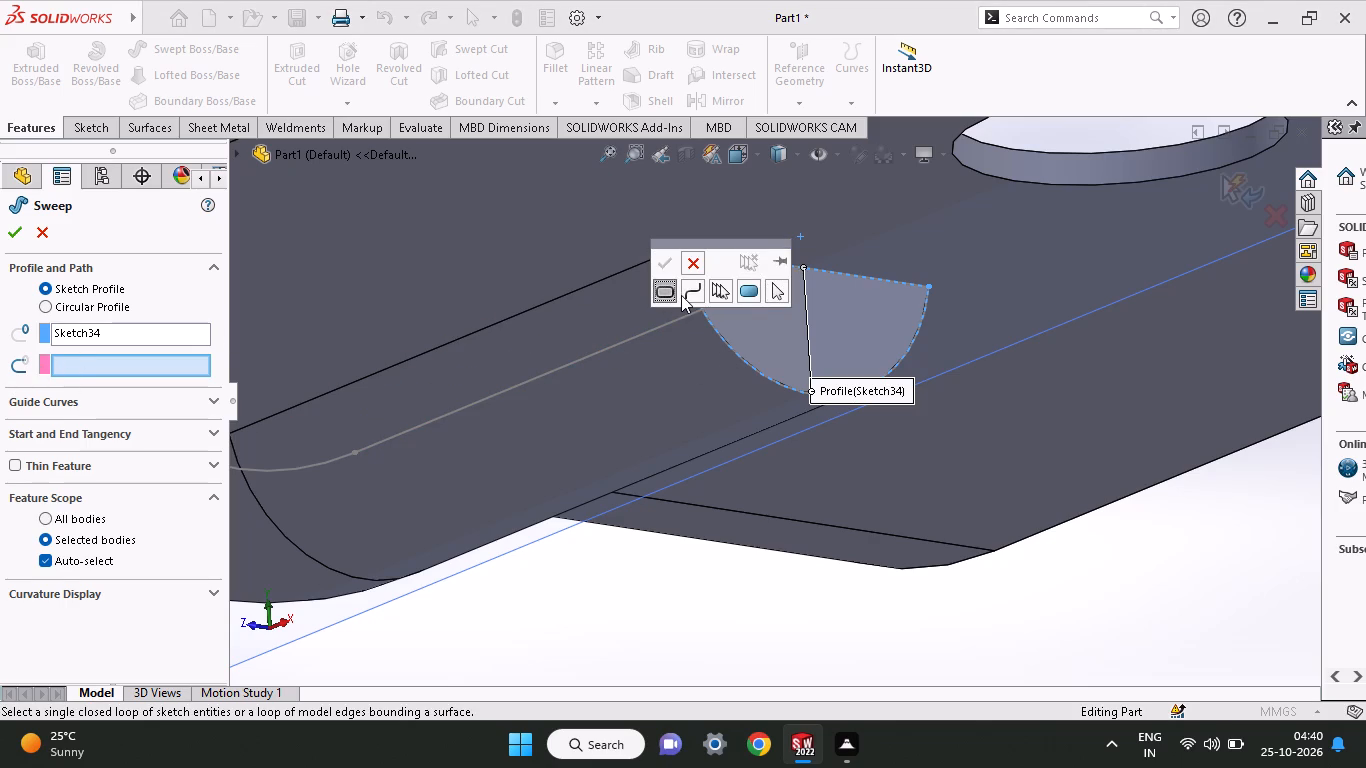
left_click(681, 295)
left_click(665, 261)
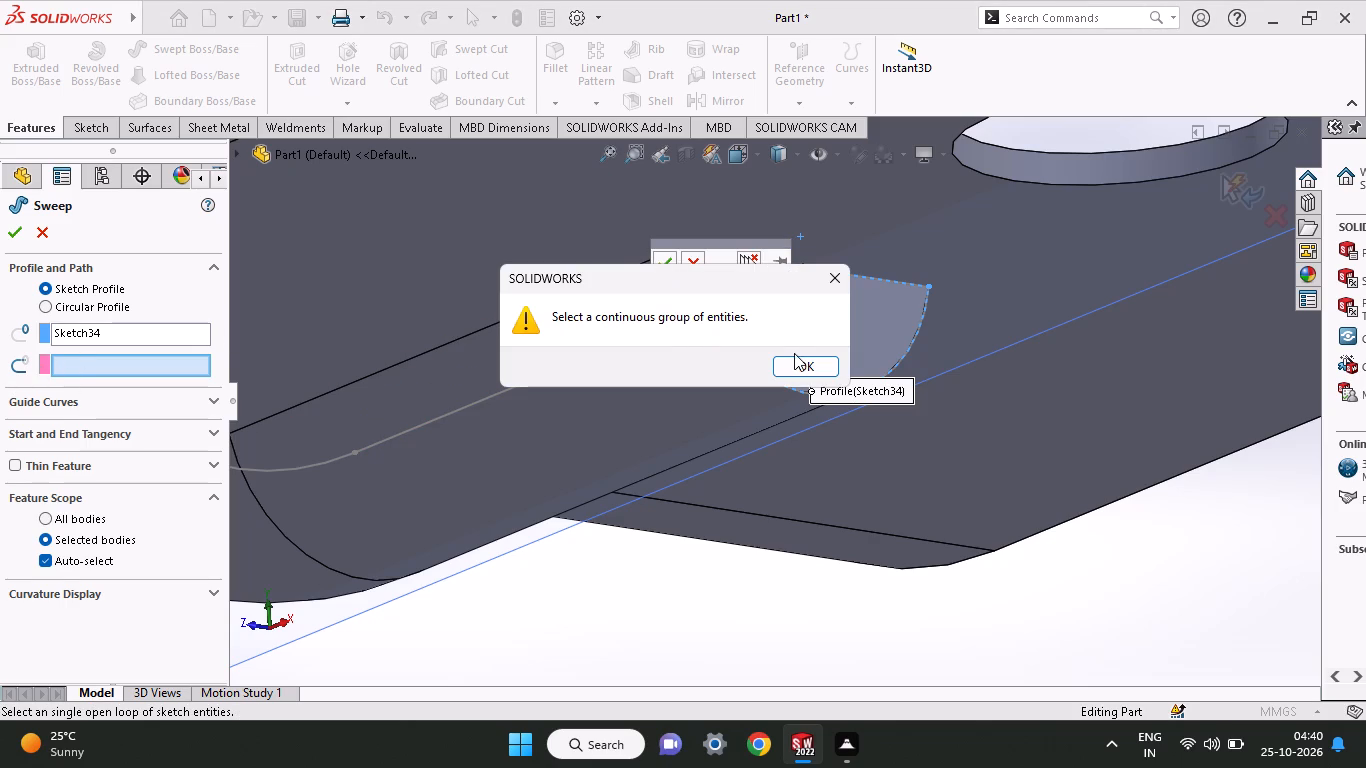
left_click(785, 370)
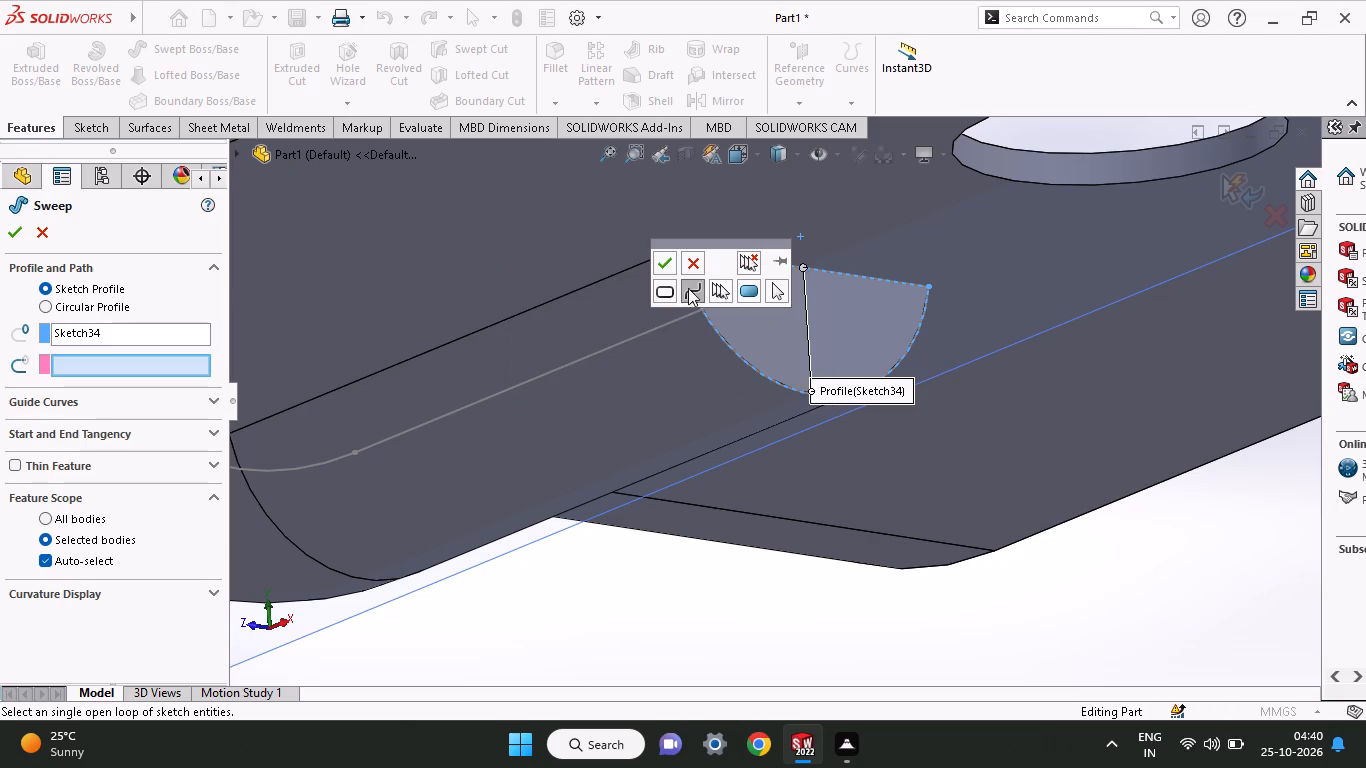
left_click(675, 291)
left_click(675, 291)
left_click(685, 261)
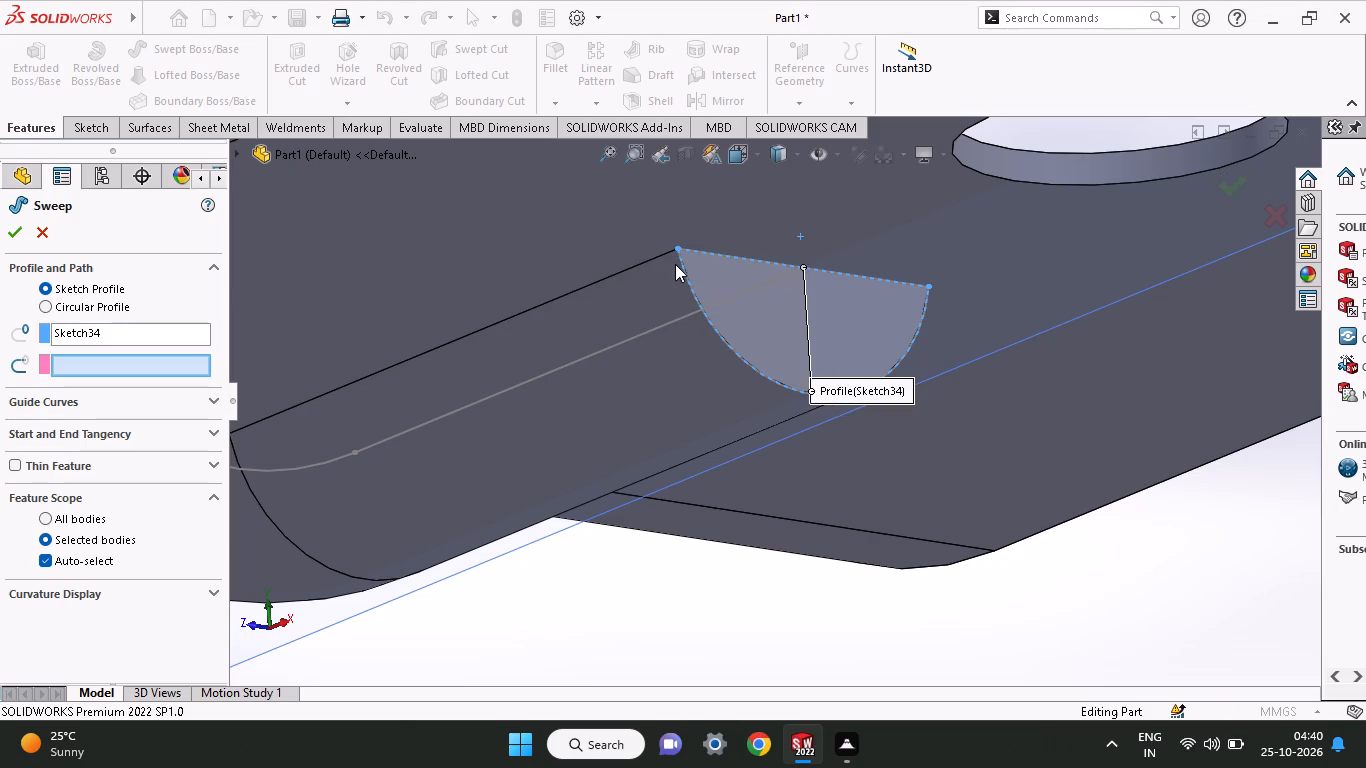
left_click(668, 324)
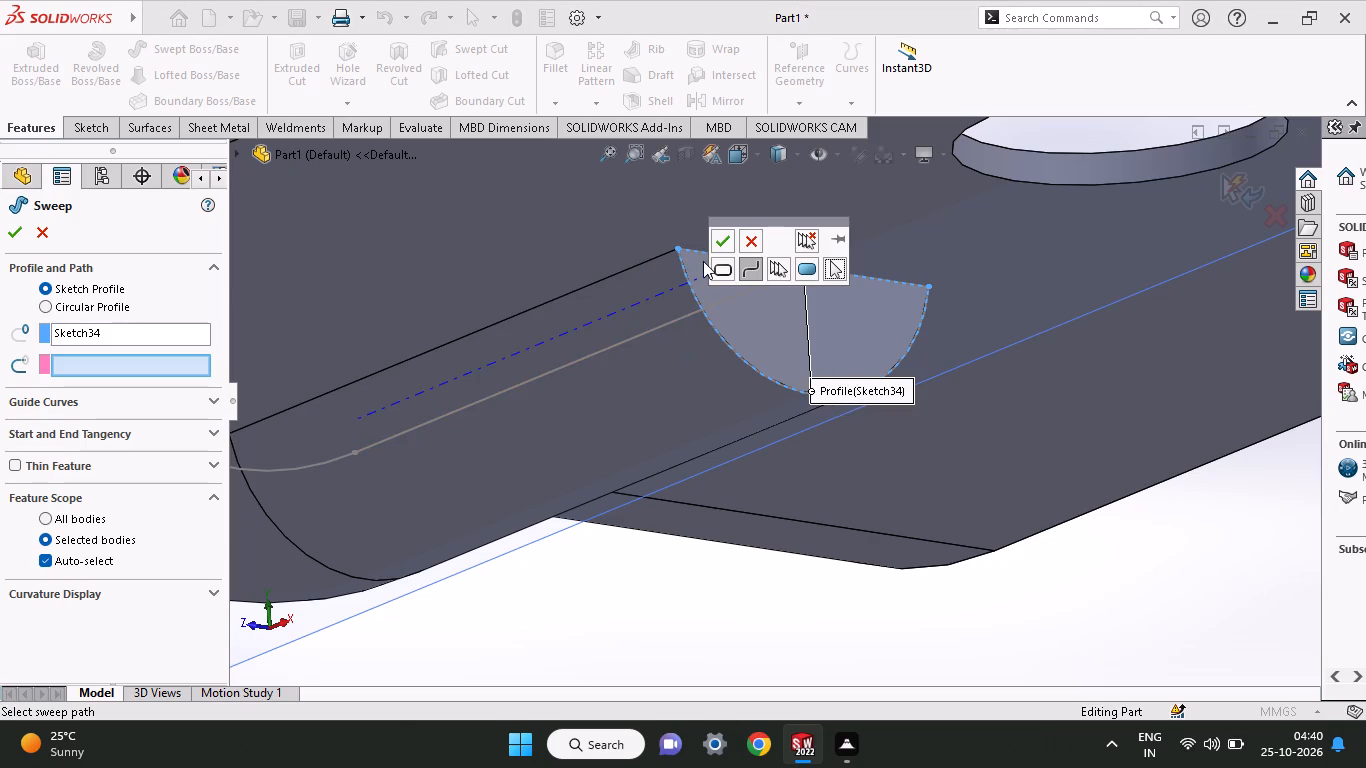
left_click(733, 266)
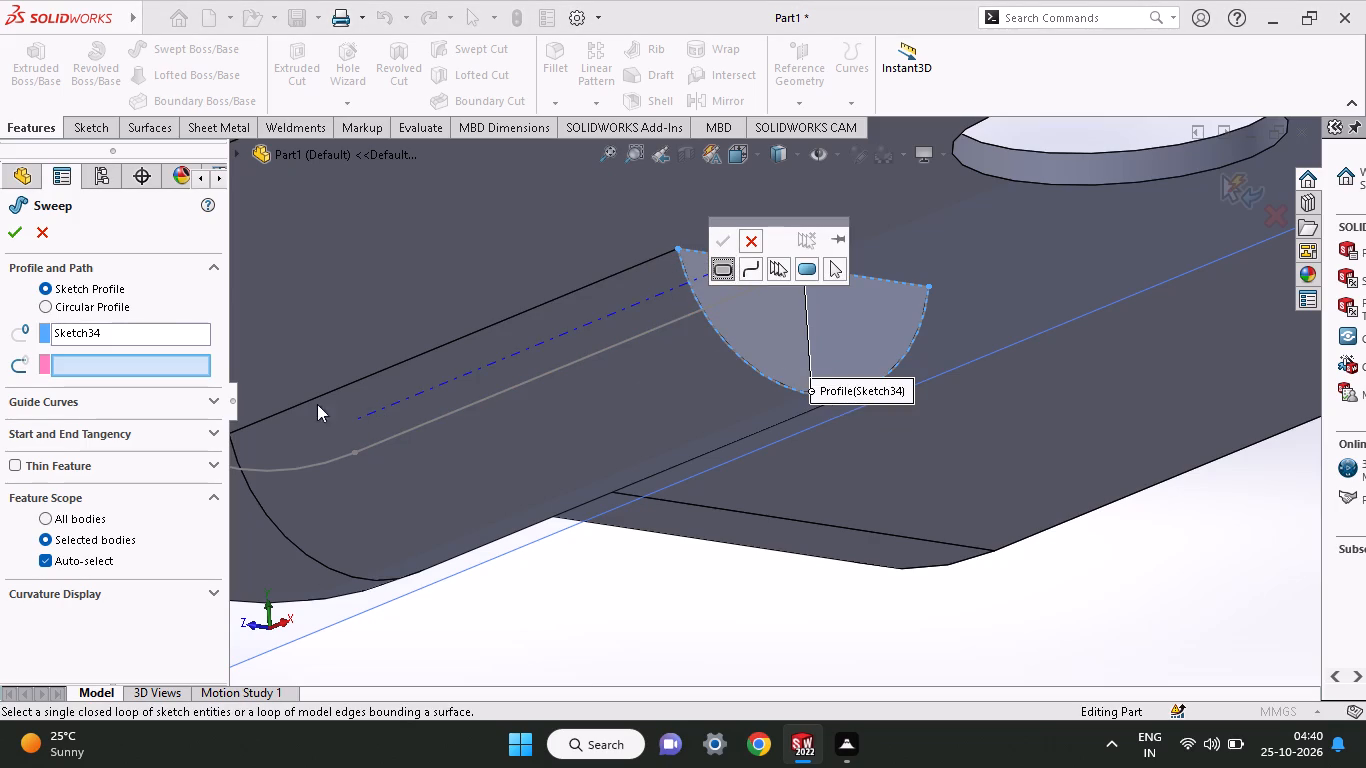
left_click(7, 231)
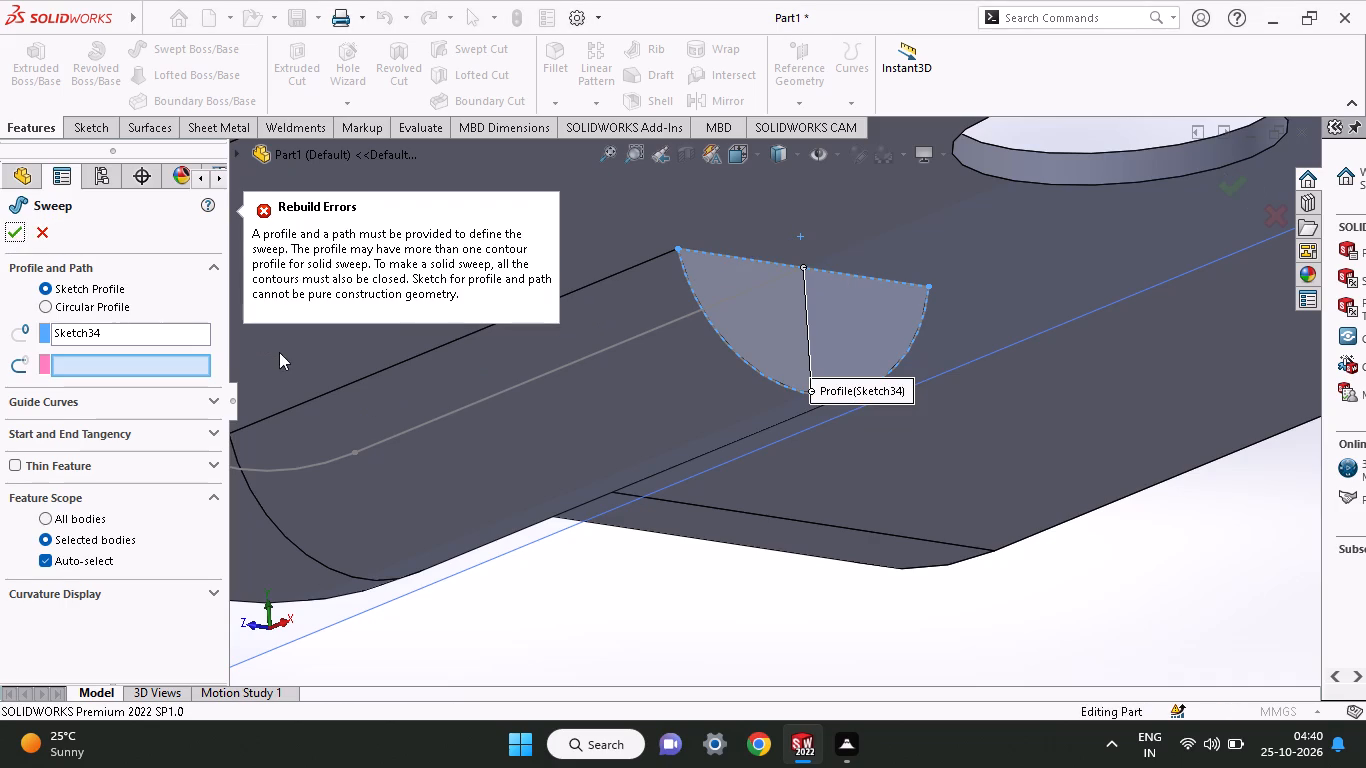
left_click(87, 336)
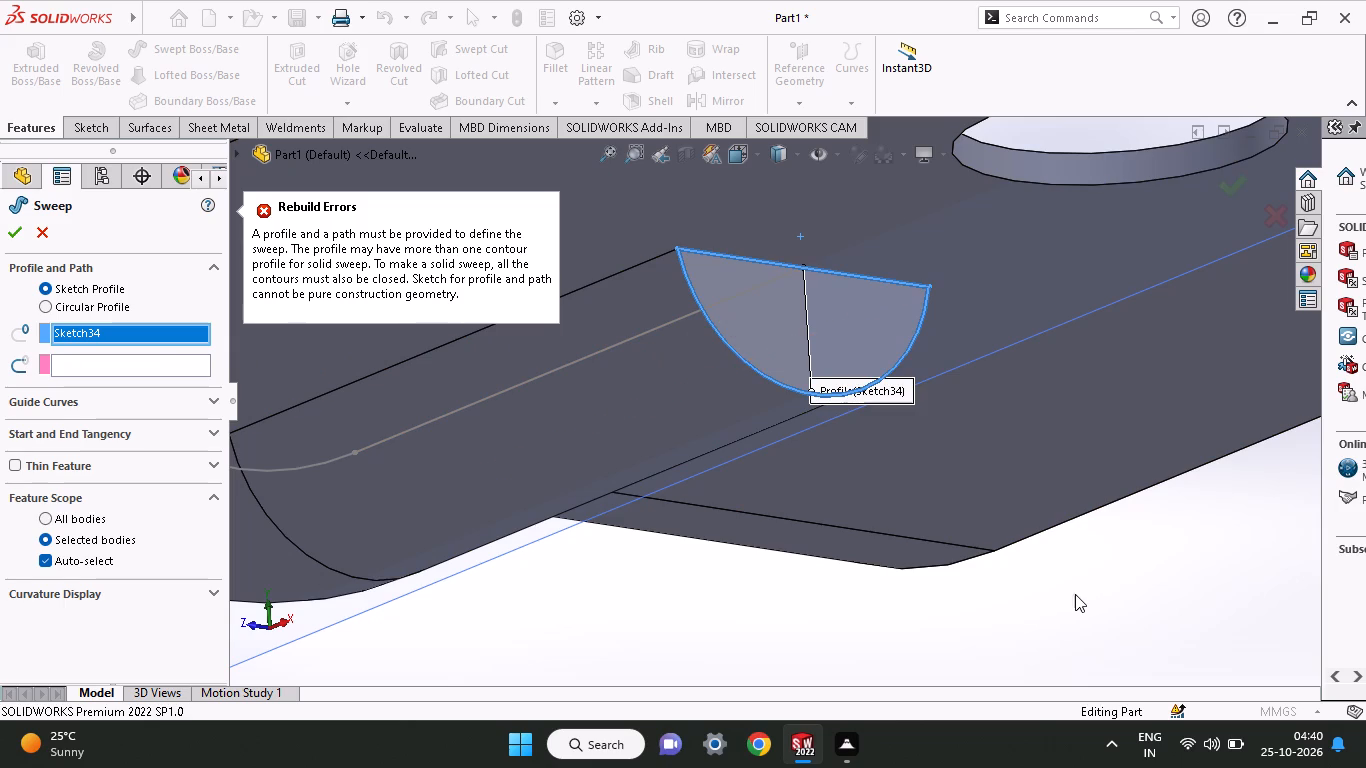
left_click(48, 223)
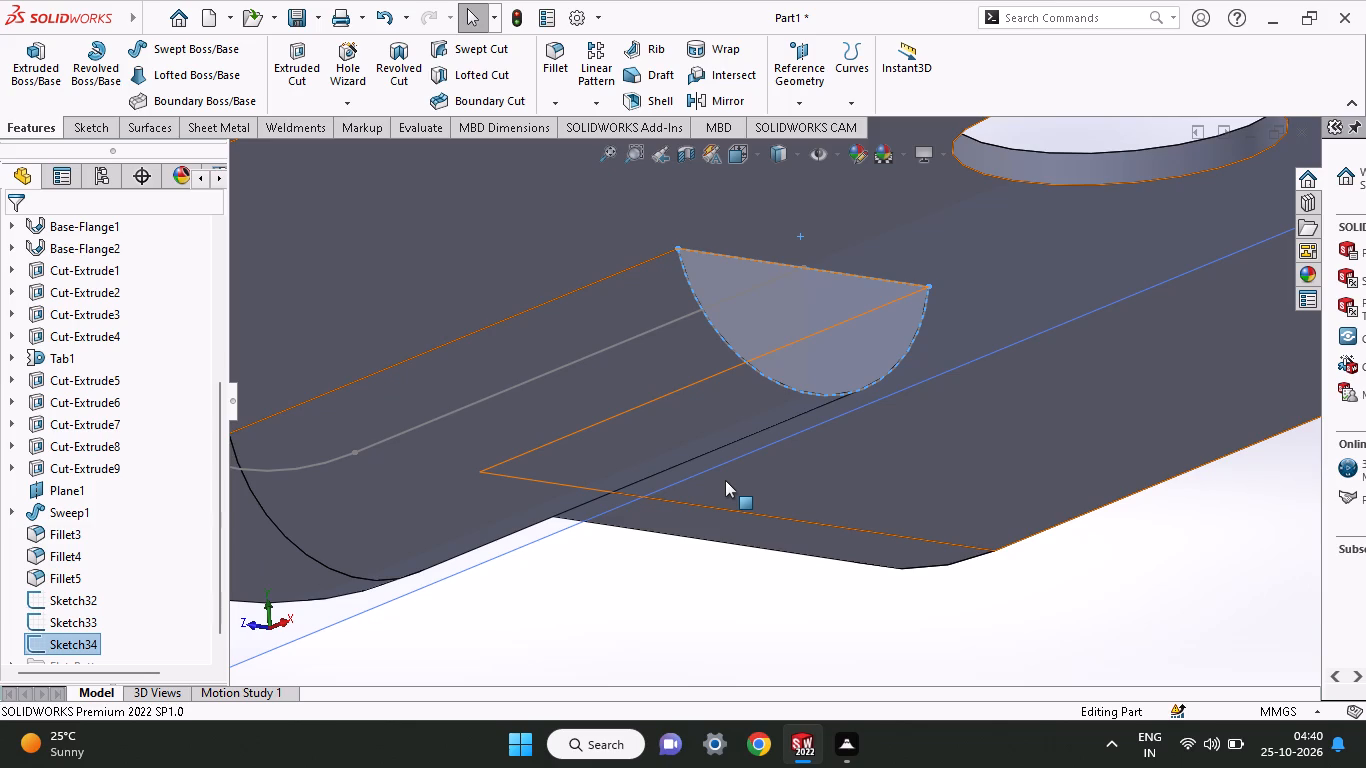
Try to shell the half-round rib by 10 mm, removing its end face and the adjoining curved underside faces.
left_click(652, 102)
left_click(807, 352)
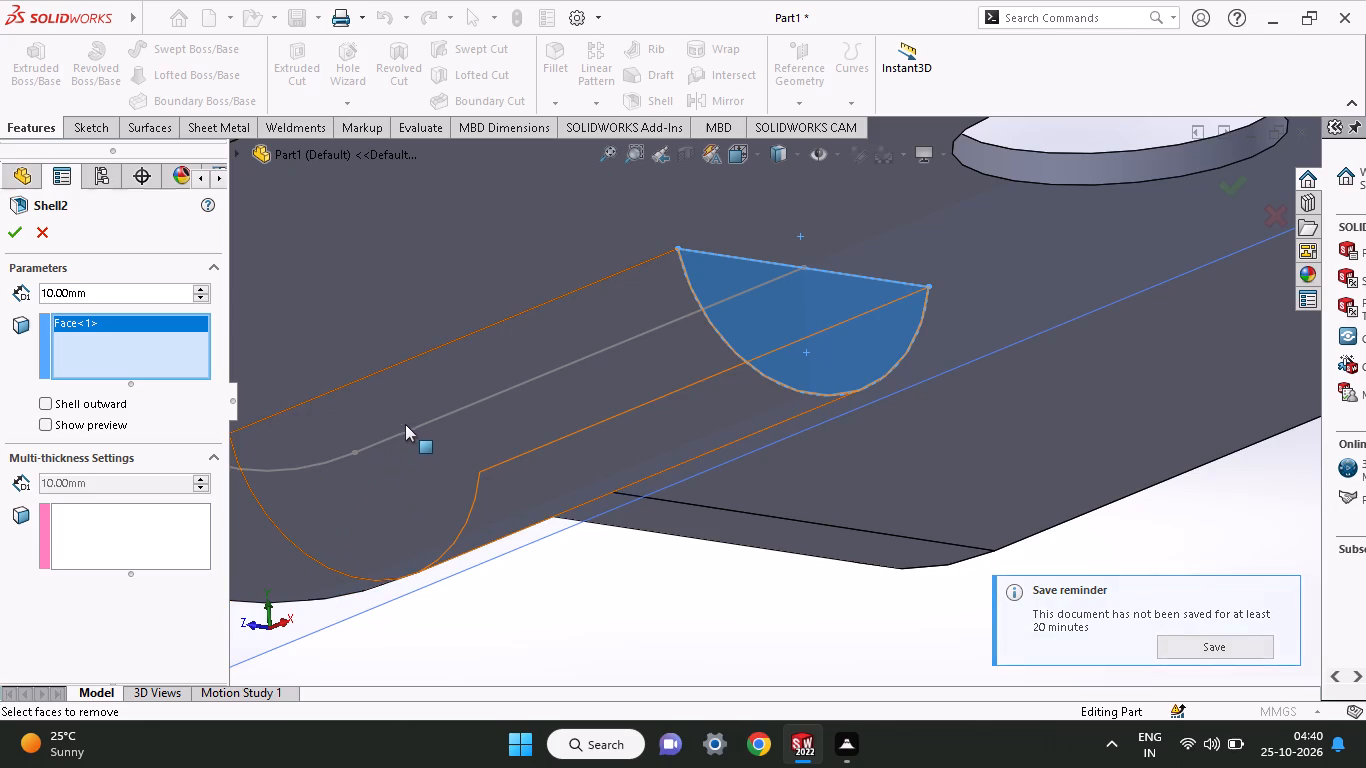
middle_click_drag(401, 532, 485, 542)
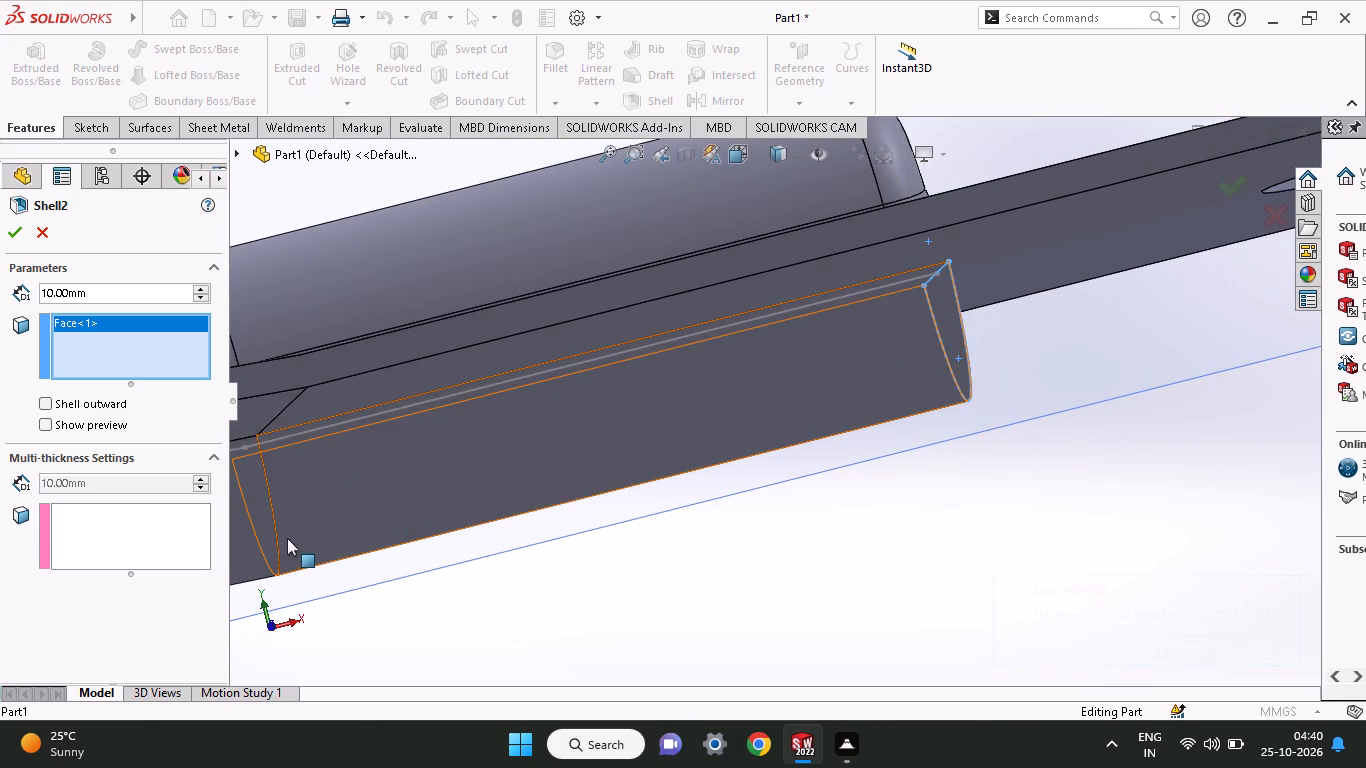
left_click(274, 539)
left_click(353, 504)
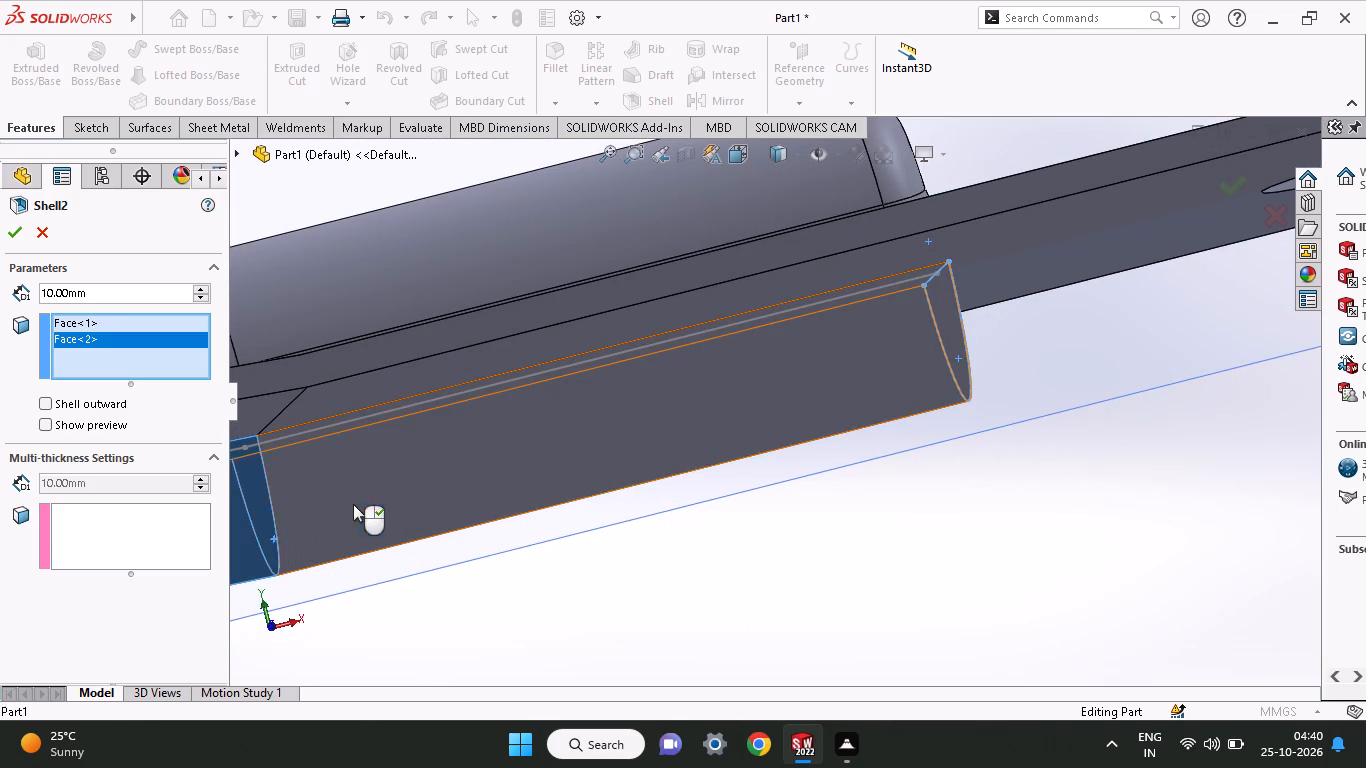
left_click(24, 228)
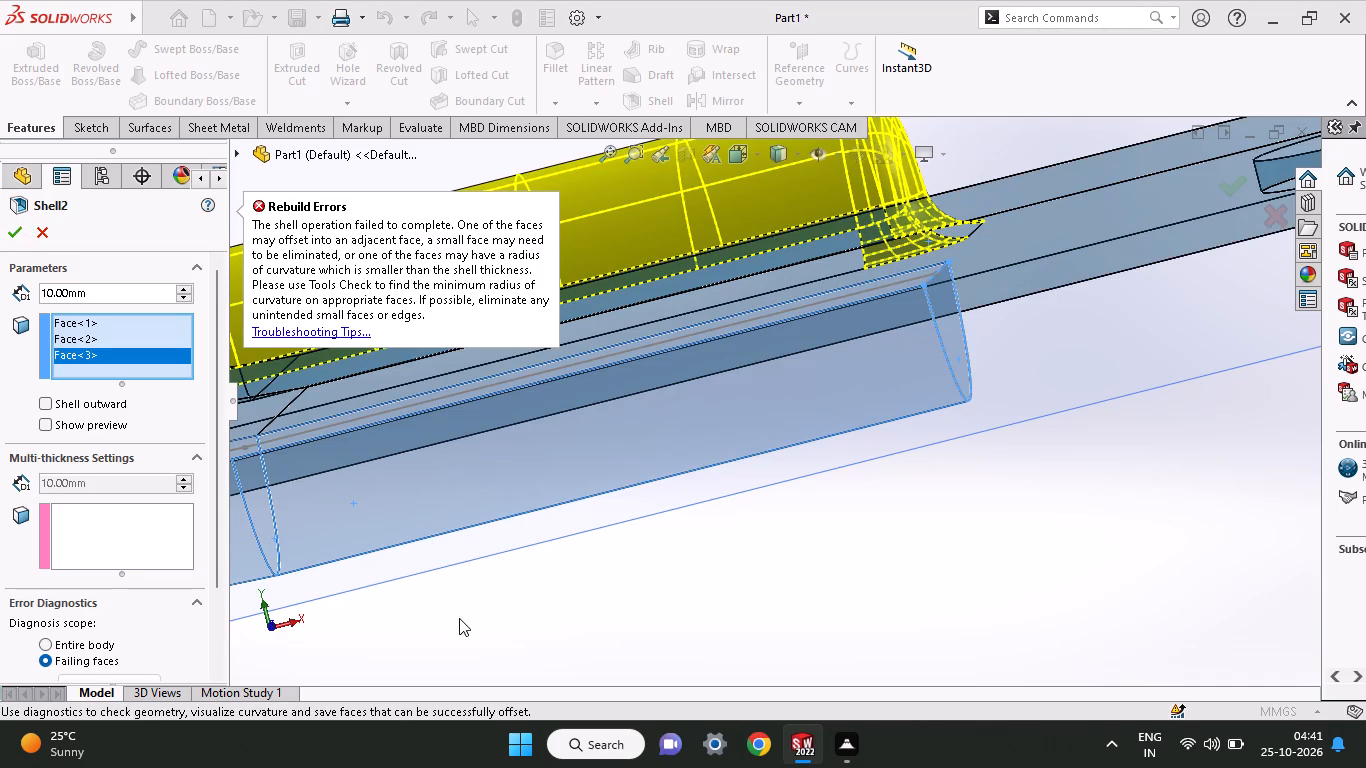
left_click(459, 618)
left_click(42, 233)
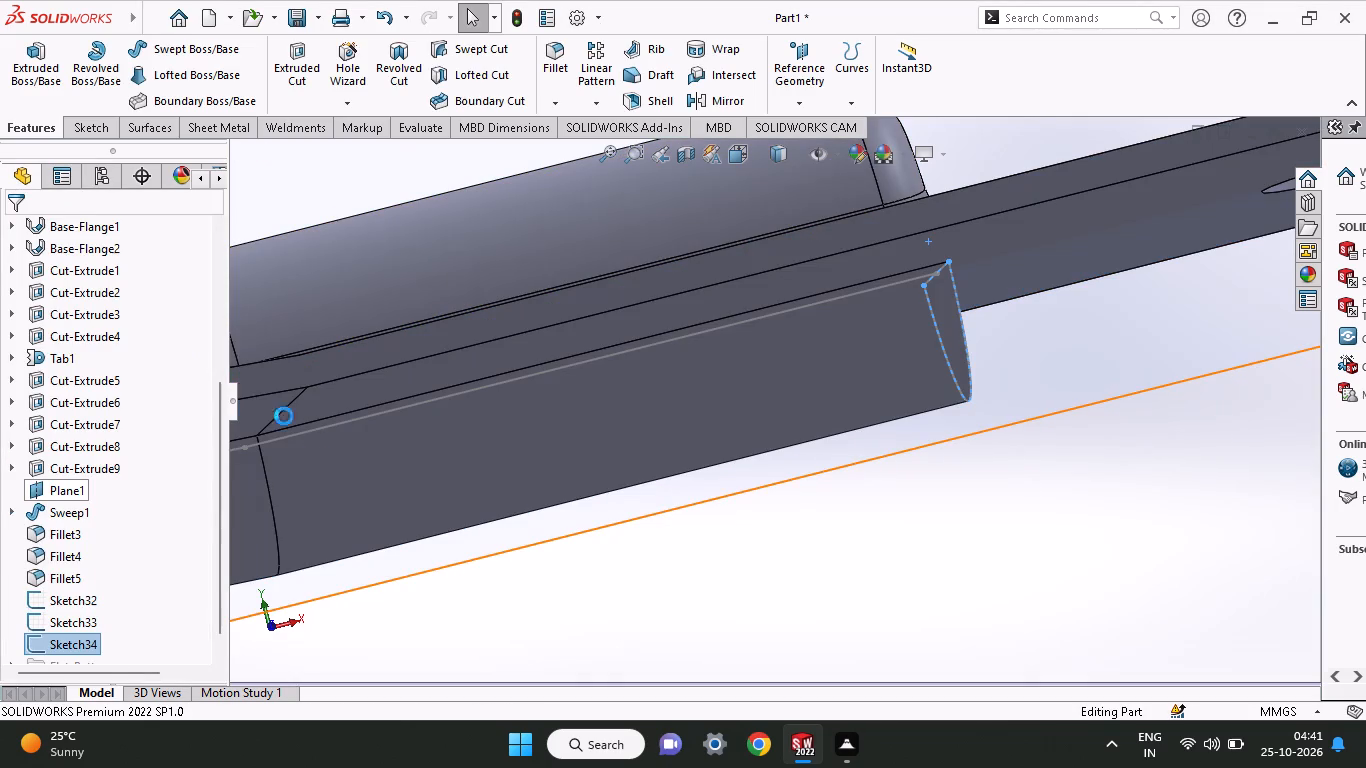
Undo the half-round profile sketch and step back into the underside path sketch, Sketch32, leaving it open for editing.
middle_click_drag(858, 513, 819, 534)
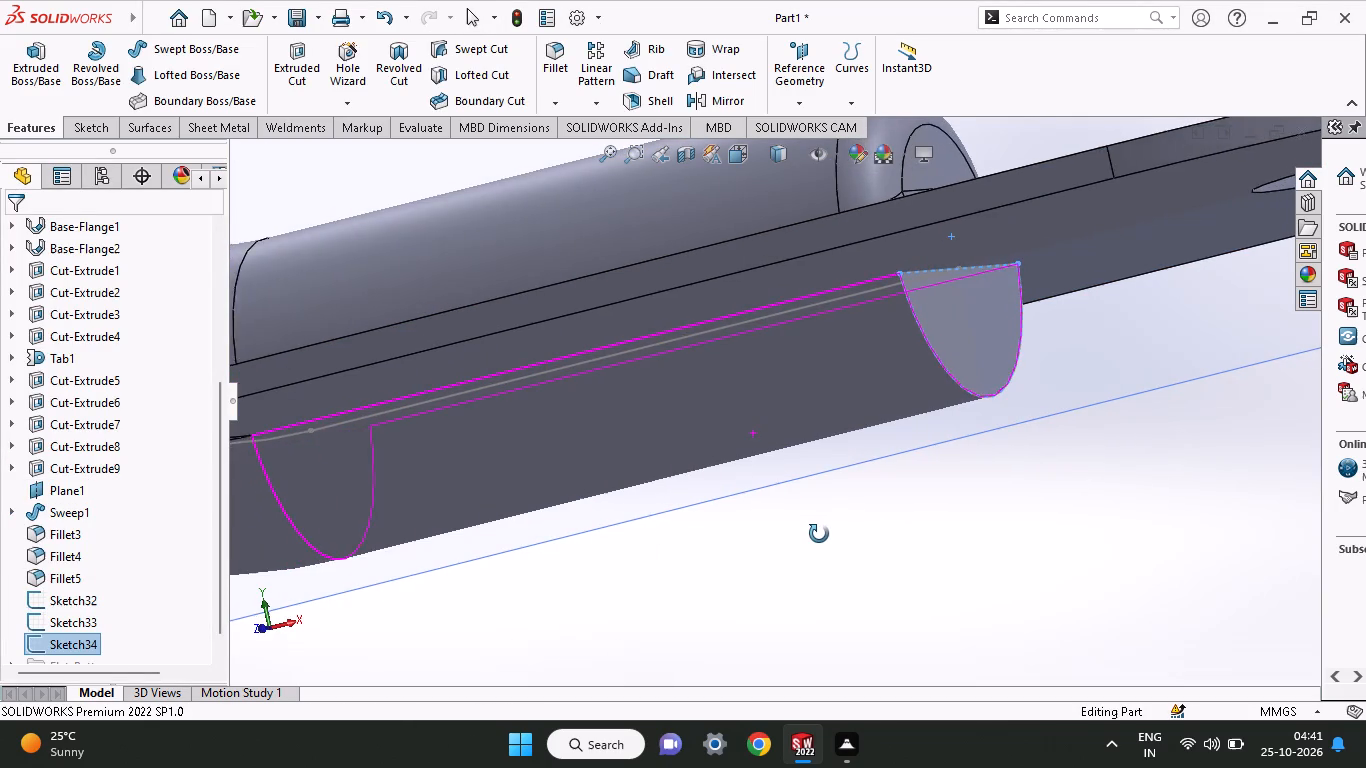
middle_click_drag(819, 534, 813, 540)
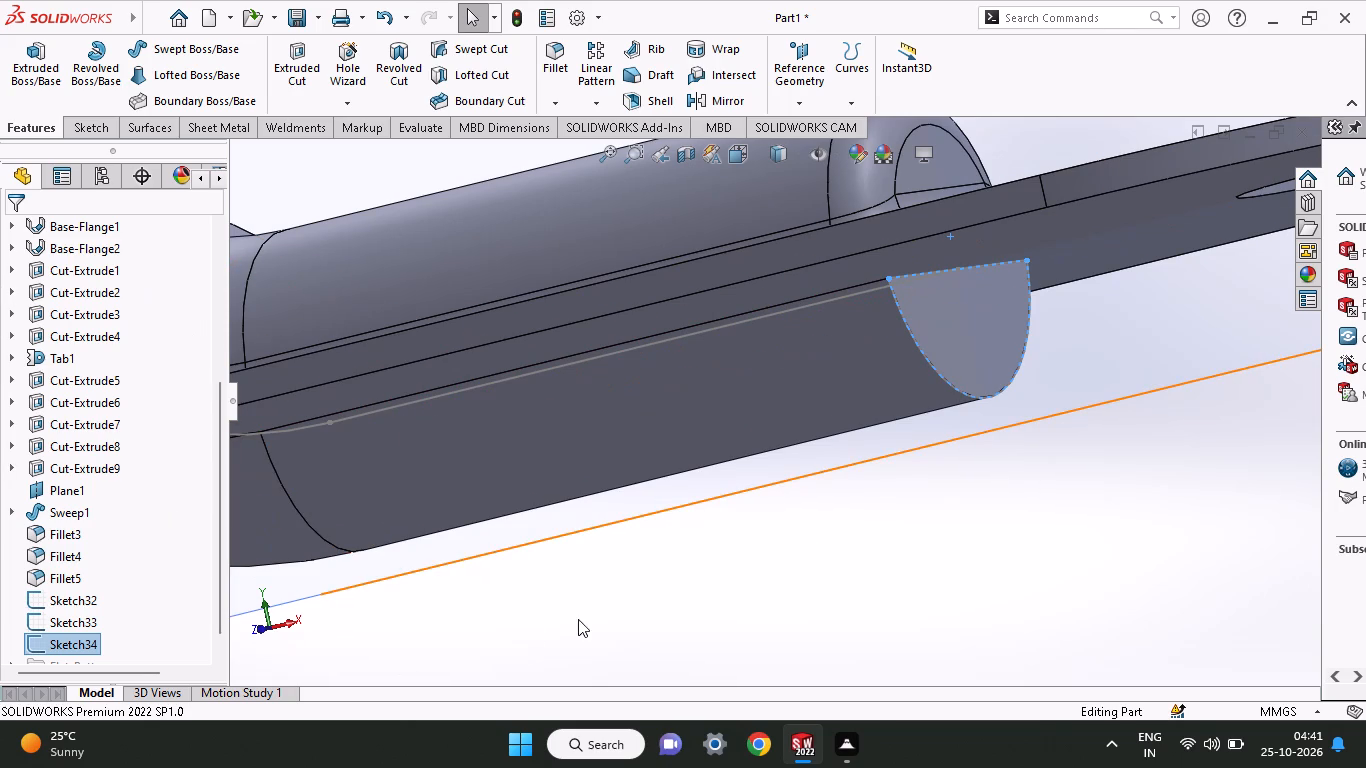
middle_click_drag(578, 572, 611, 561)
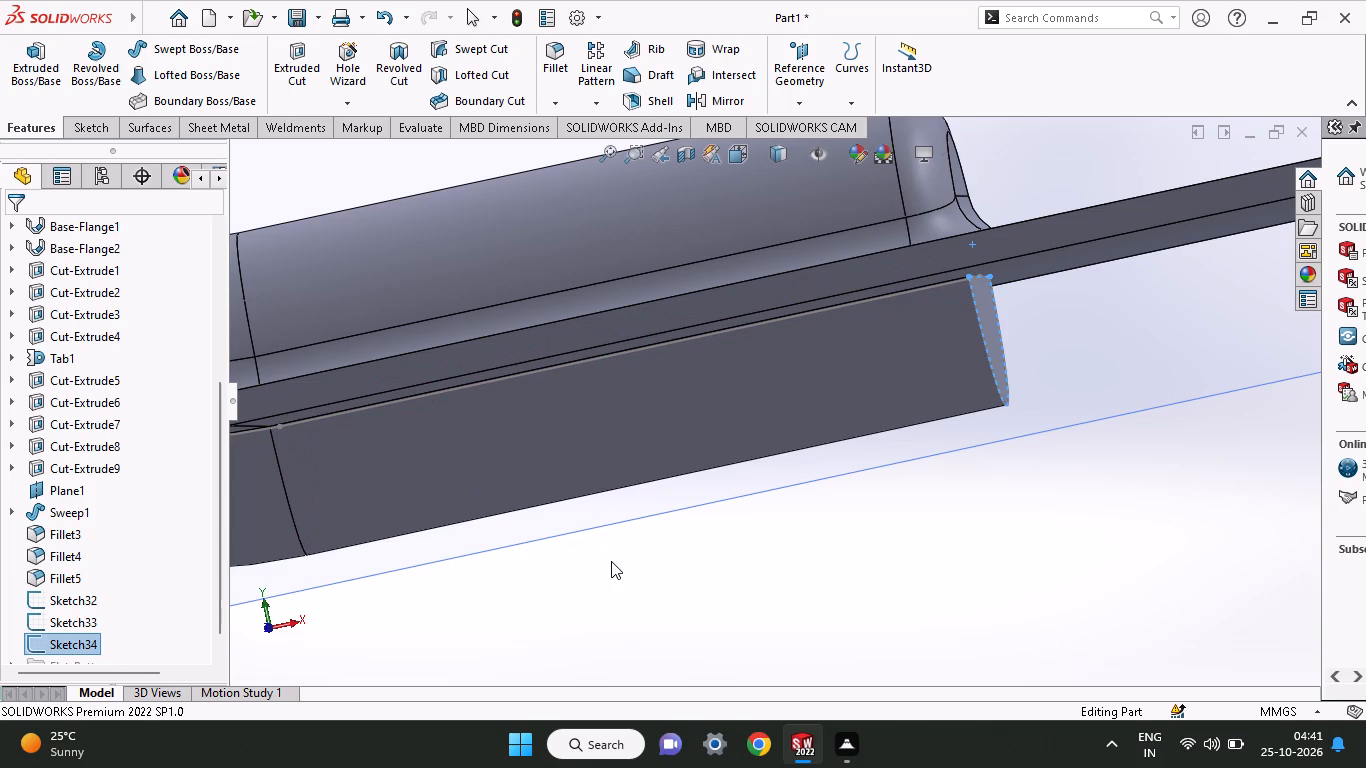
key("ctrl+z")
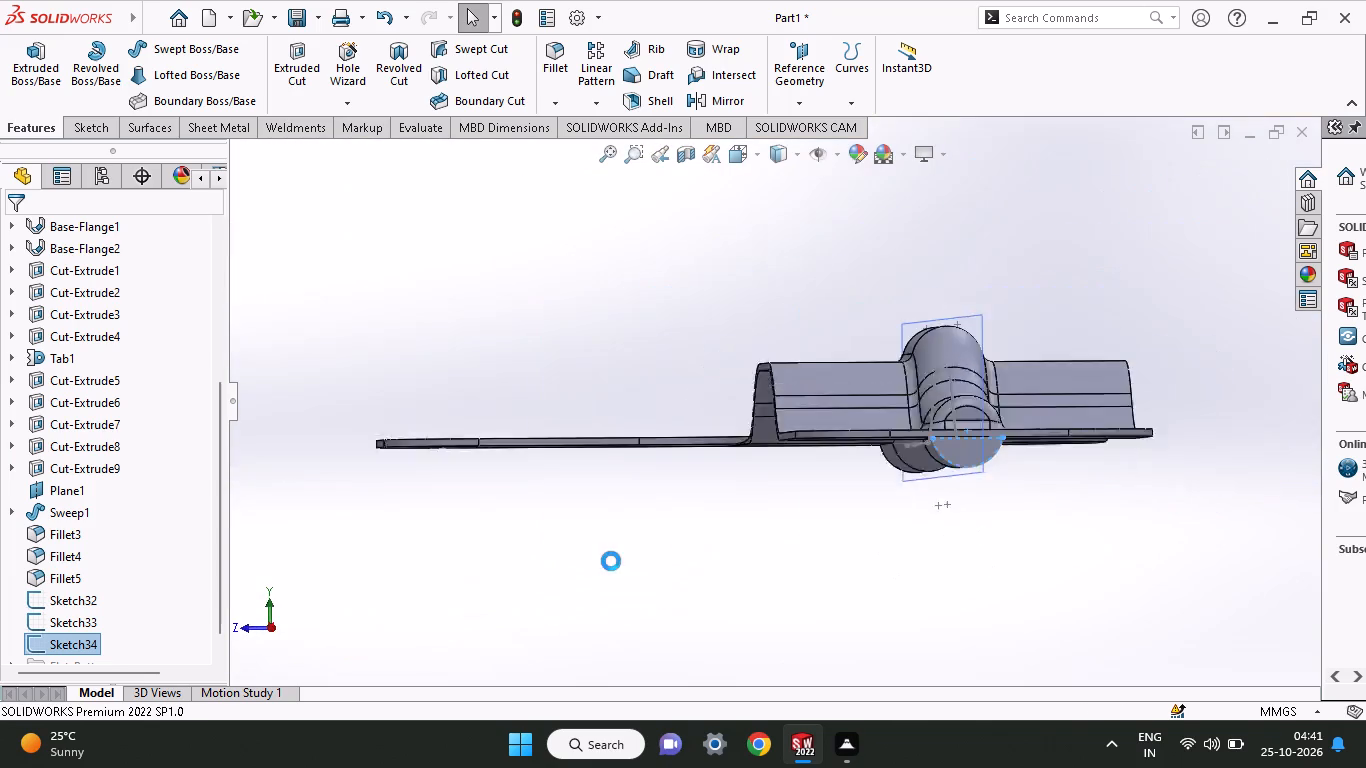
key("ctrl+z")
key("ctrl+z")
key("ctrl+z")
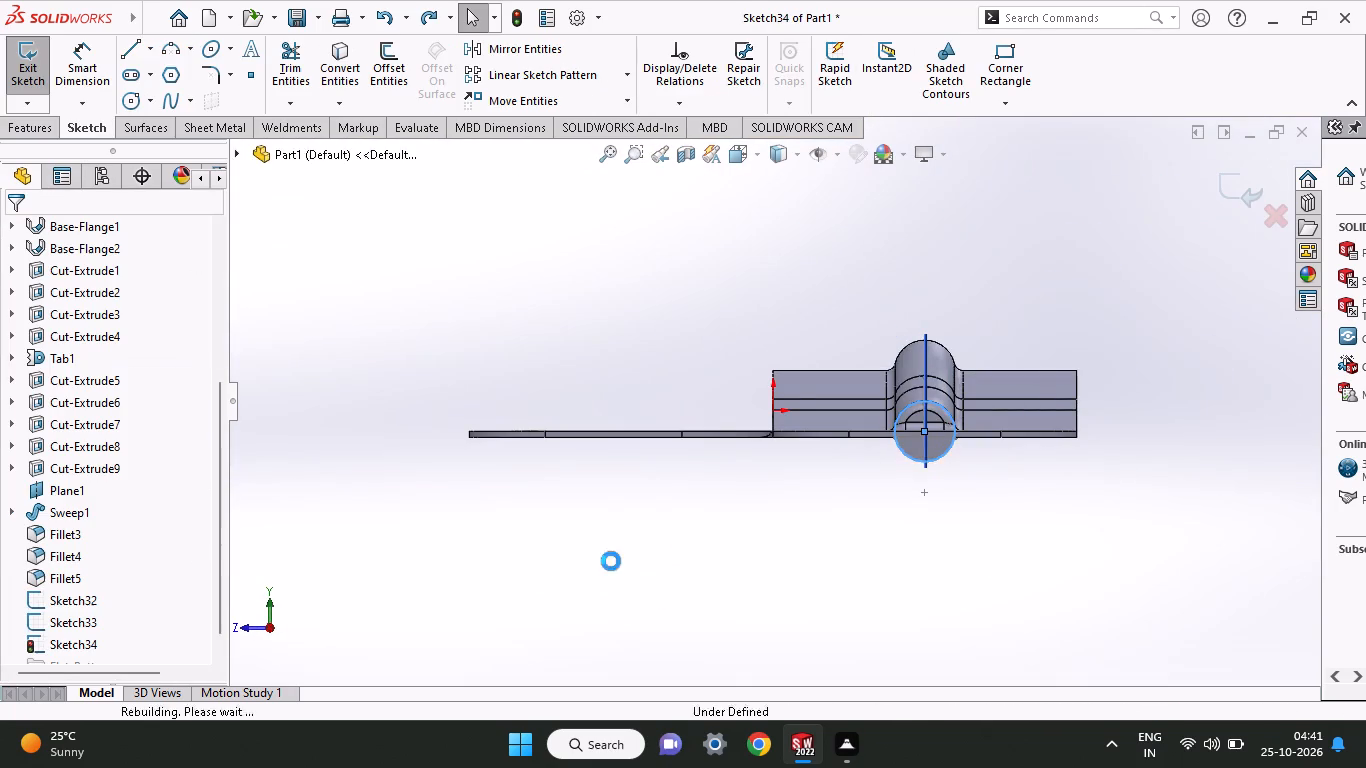
key("ctrl+z")
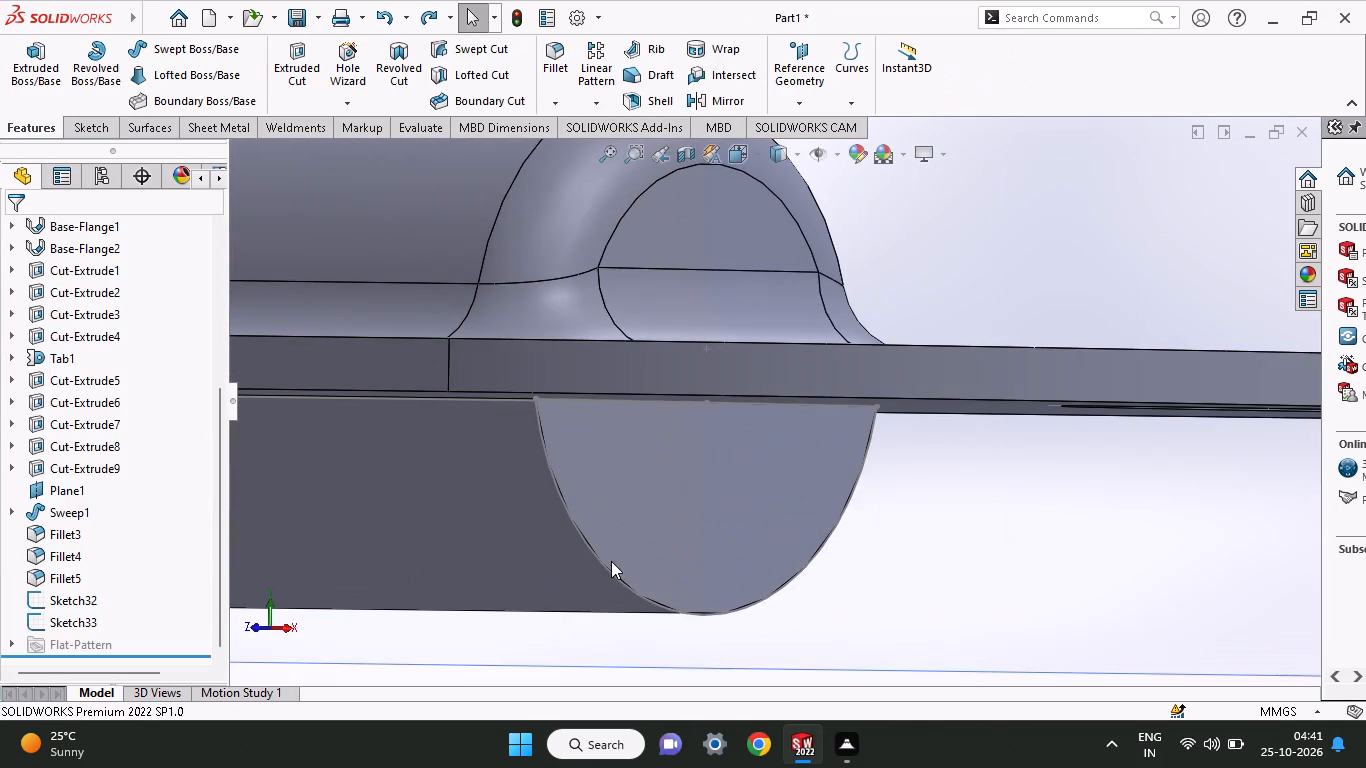
key("ctrl+z")
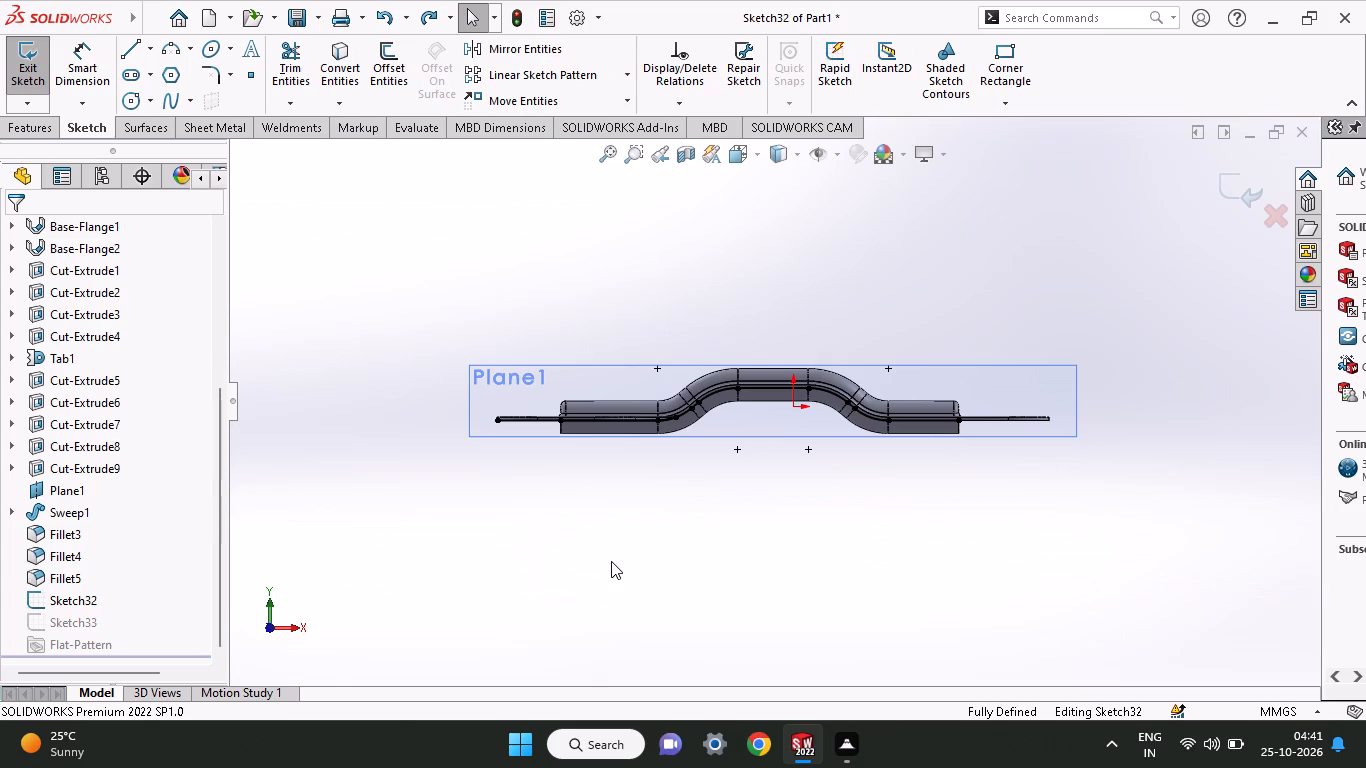
Draw a corner rectangle about 310 mm wide and 43 mm tall below the part, starting at the path's outer end.
scroll(741, 475, "down", 4, "ctrl")
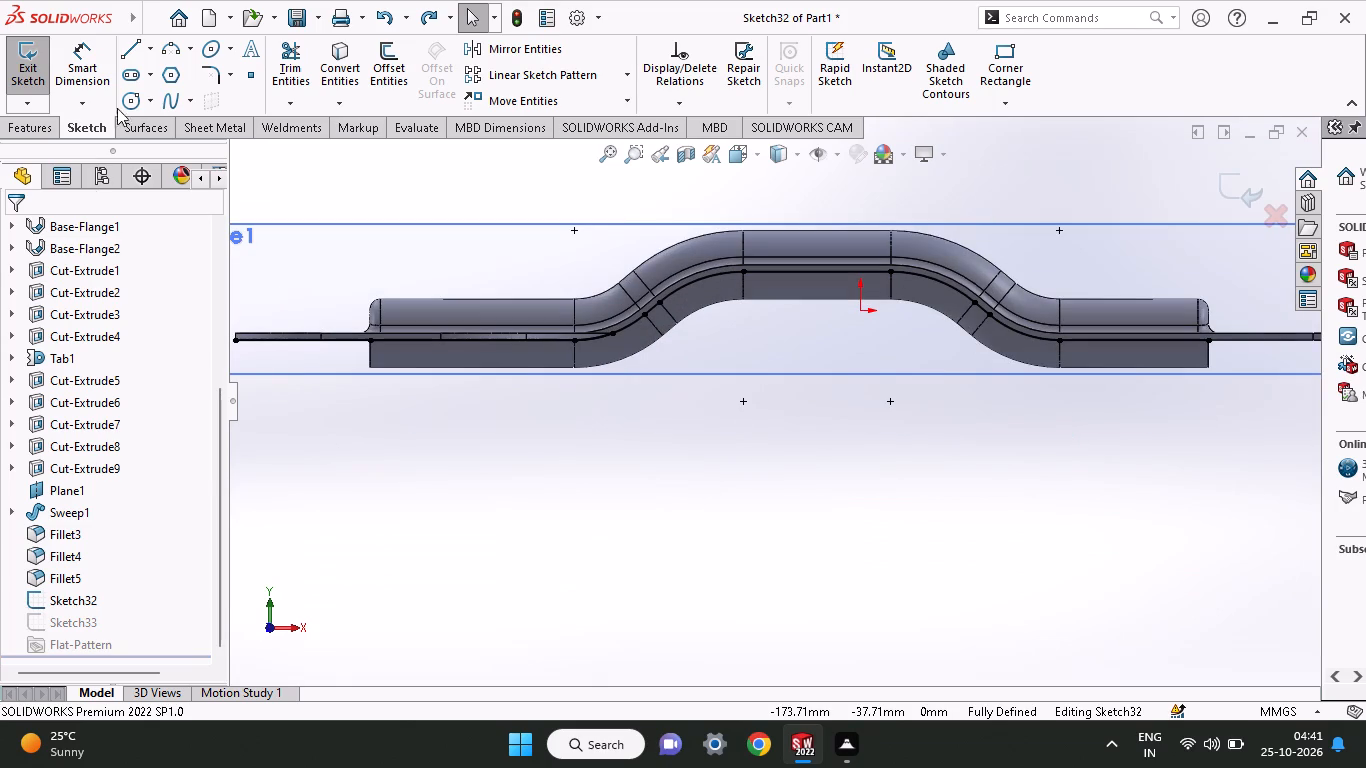
left_click(1024, 79)
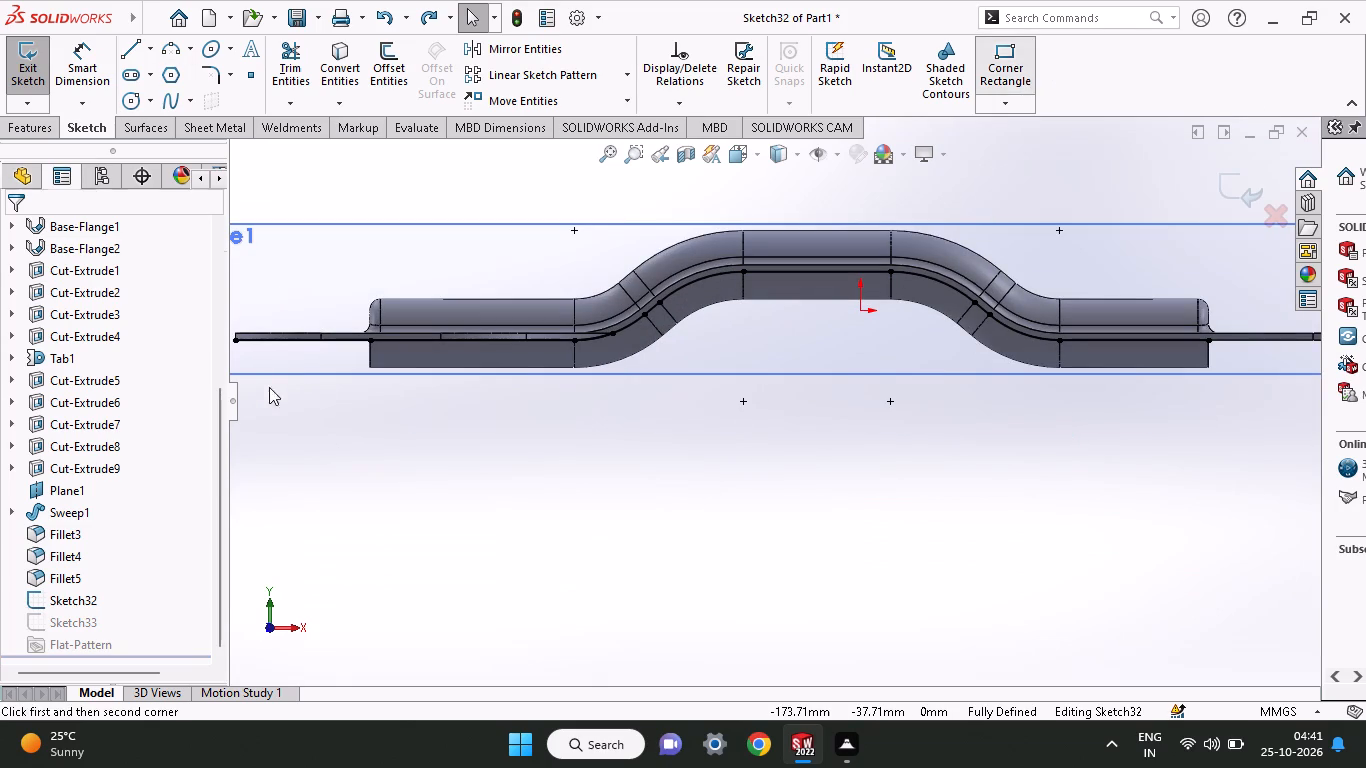
left_click(238, 345)
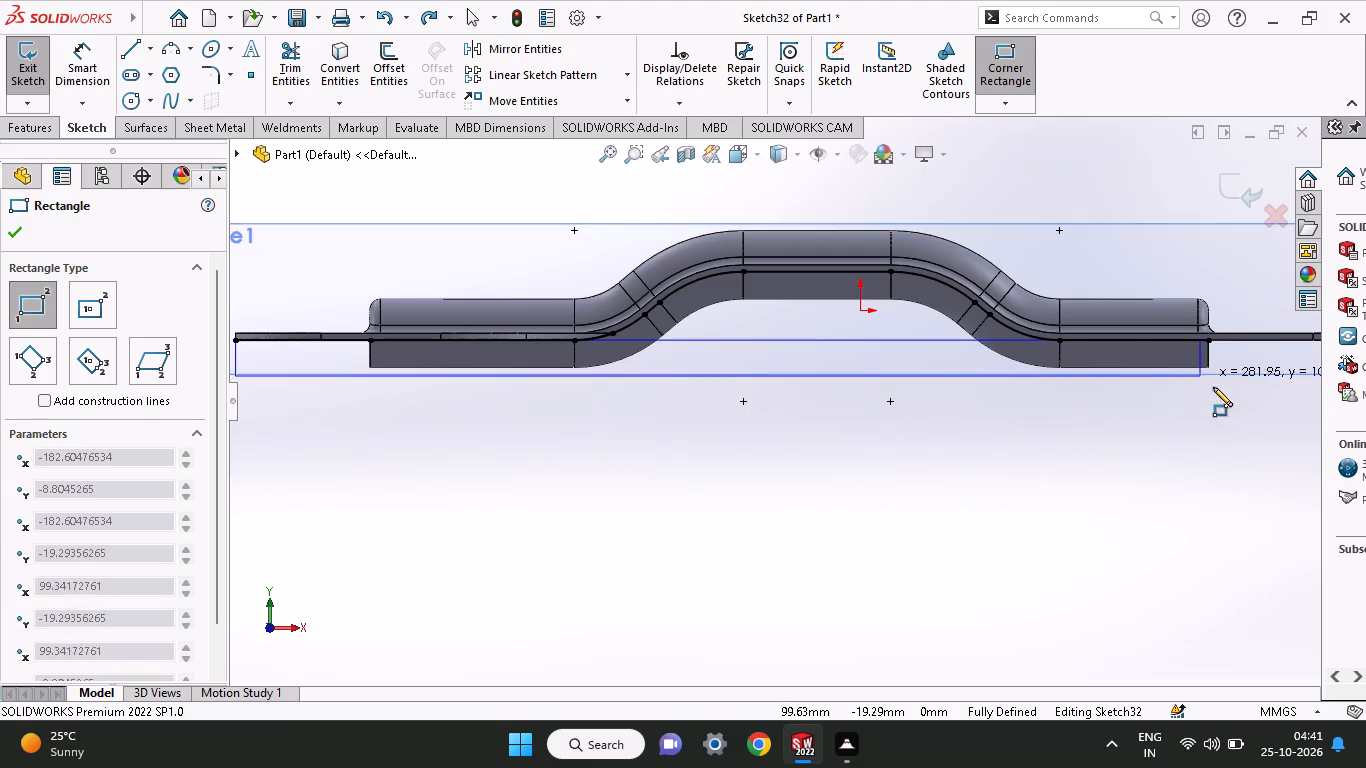
left_click(1298, 490)
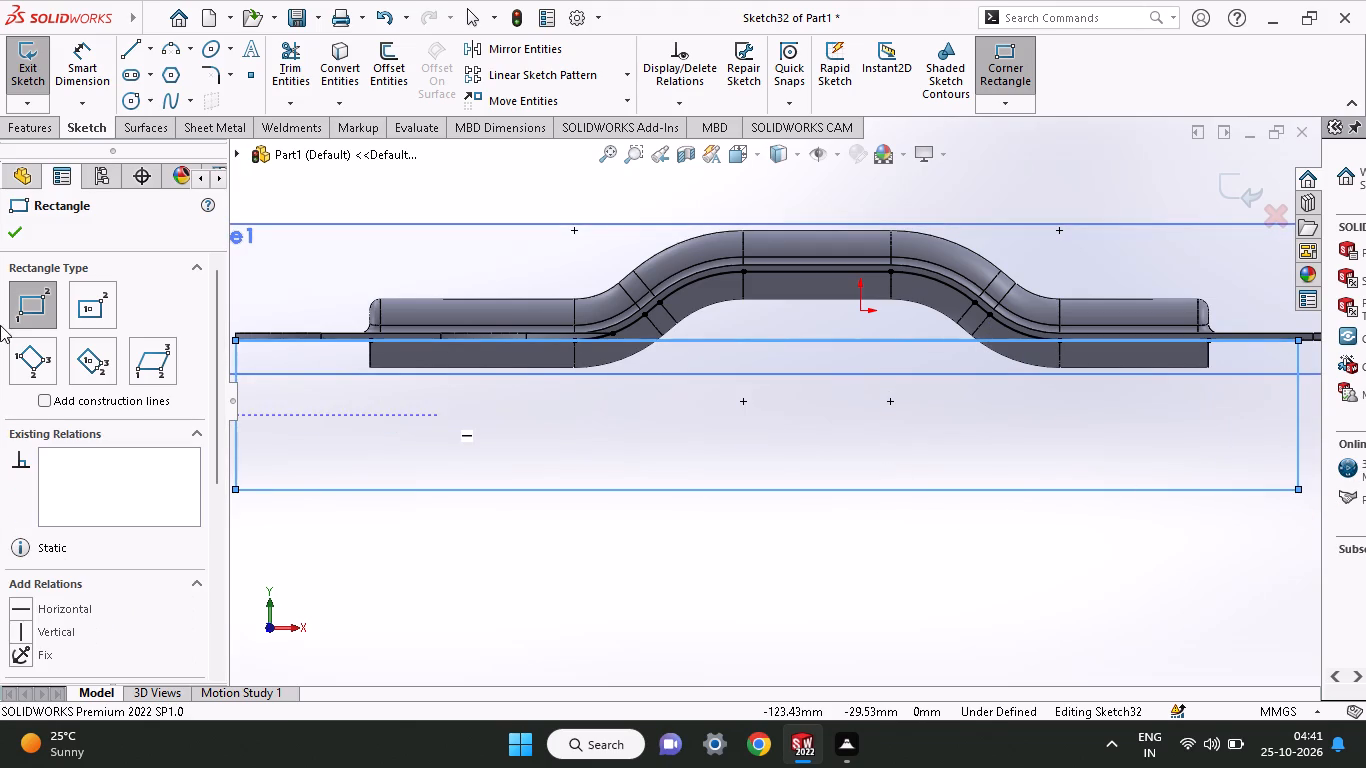
Extrude-cut the rectangle region and the arched region under the path line, blind 155 mm in both directions.
left_click(31, 129)
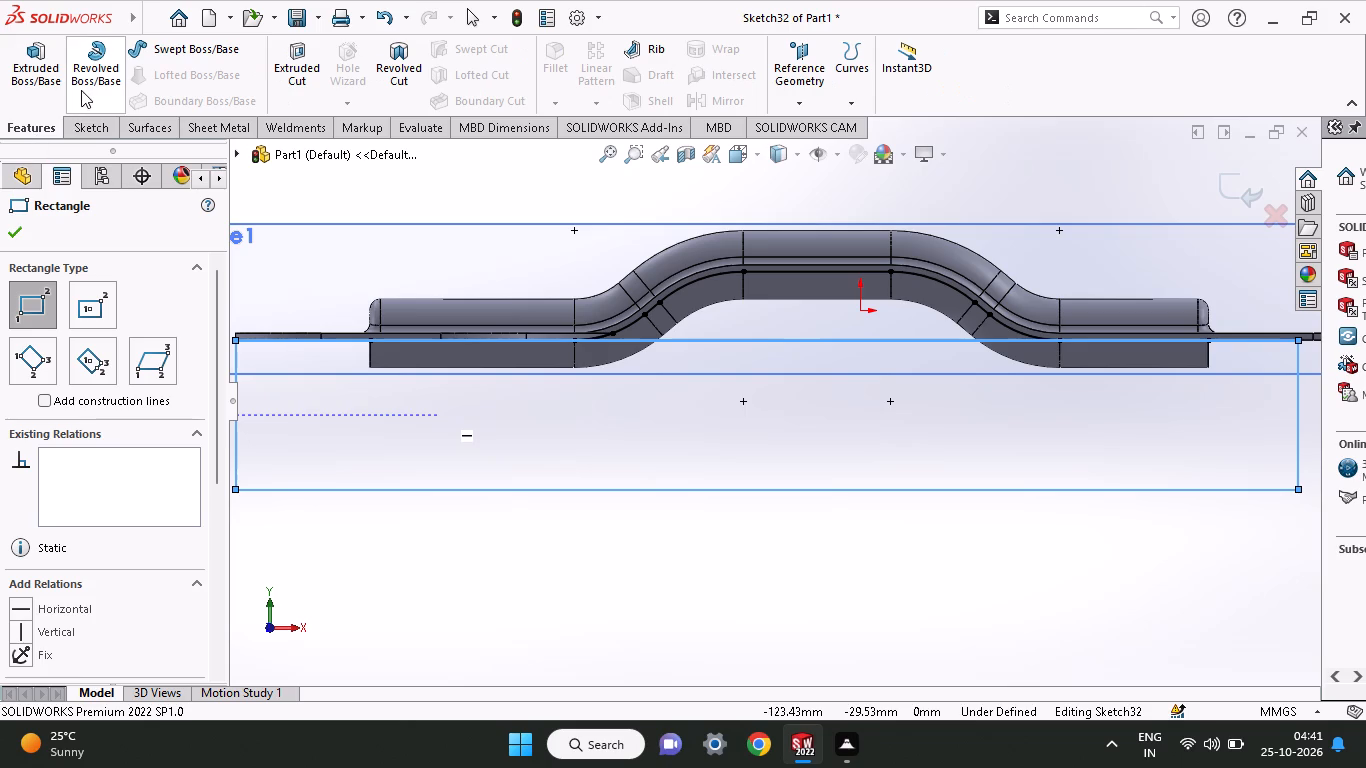
left_click(280, 66)
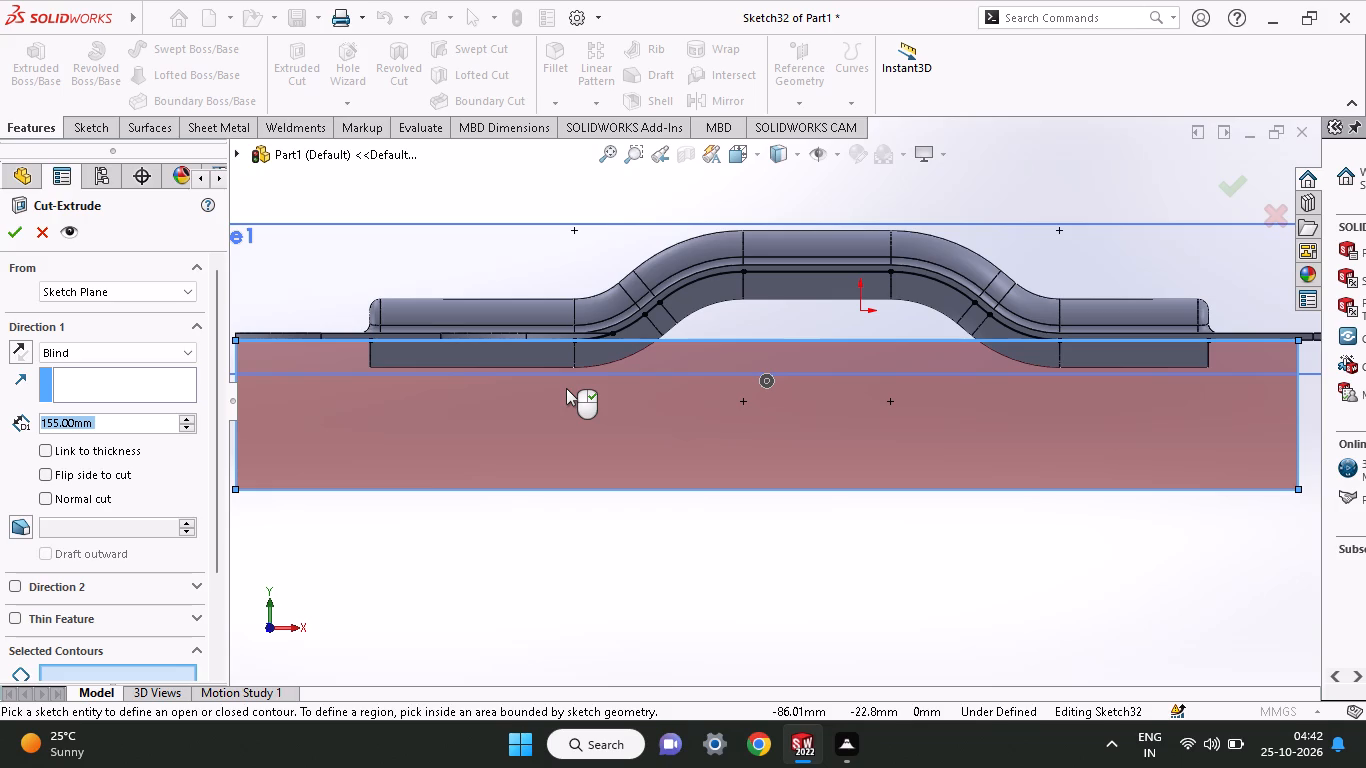
left_click(566, 388)
left_click(693, 315)
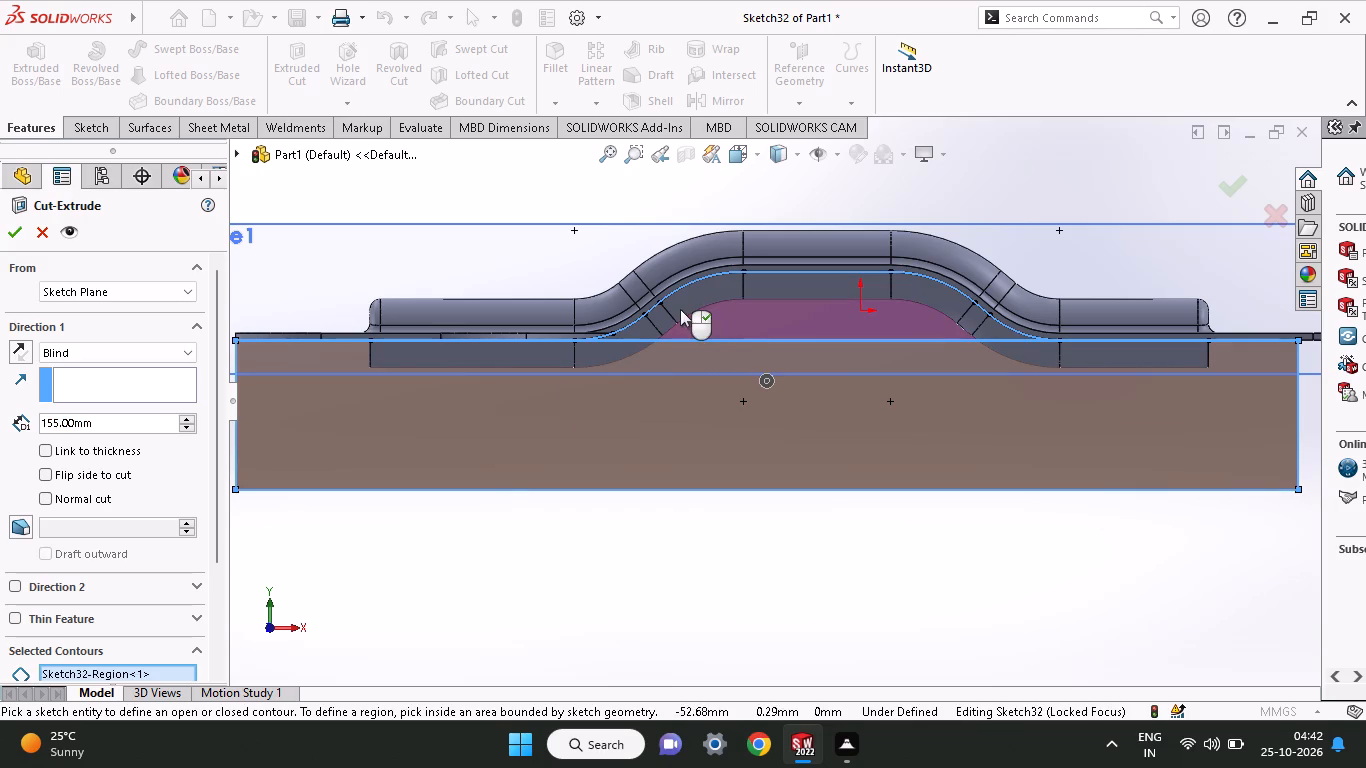
middle_click_drag(611, 543, 560, 566)
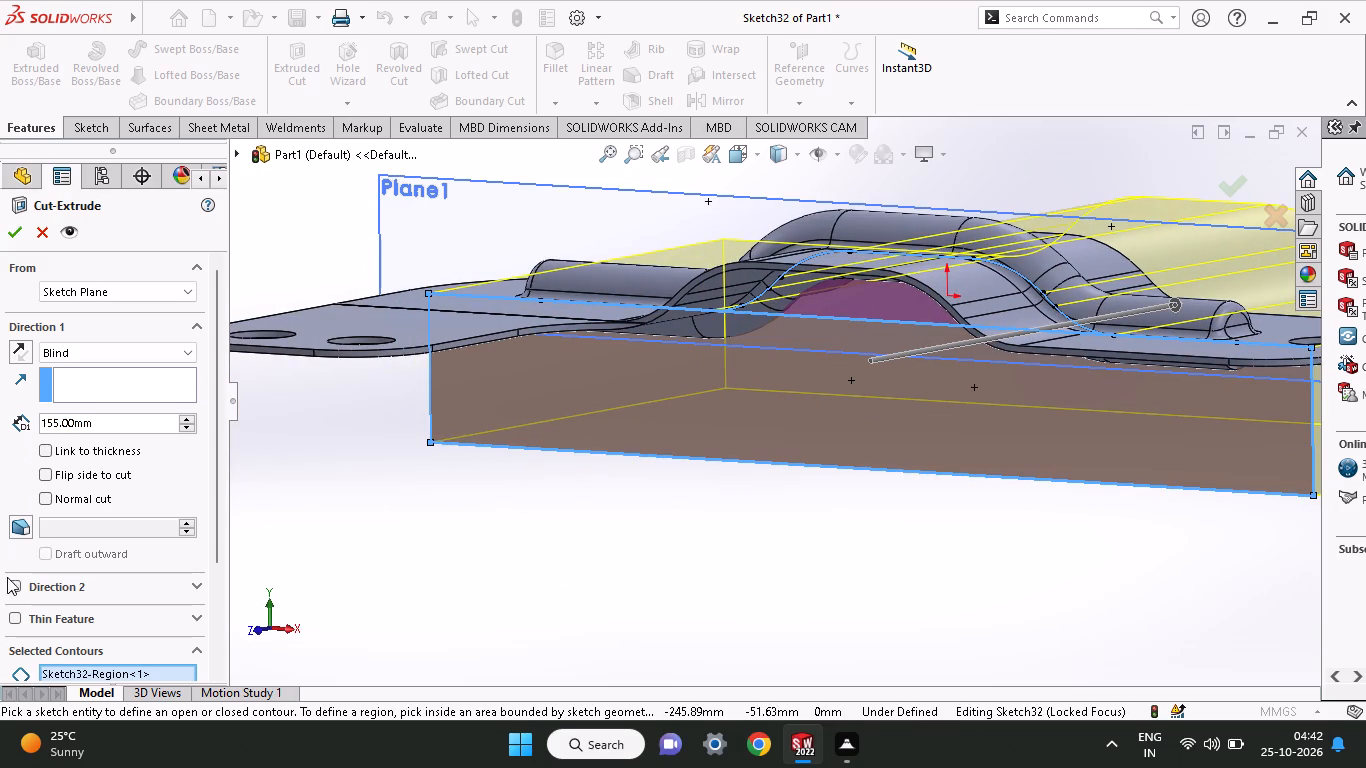
left_click(13, 581)
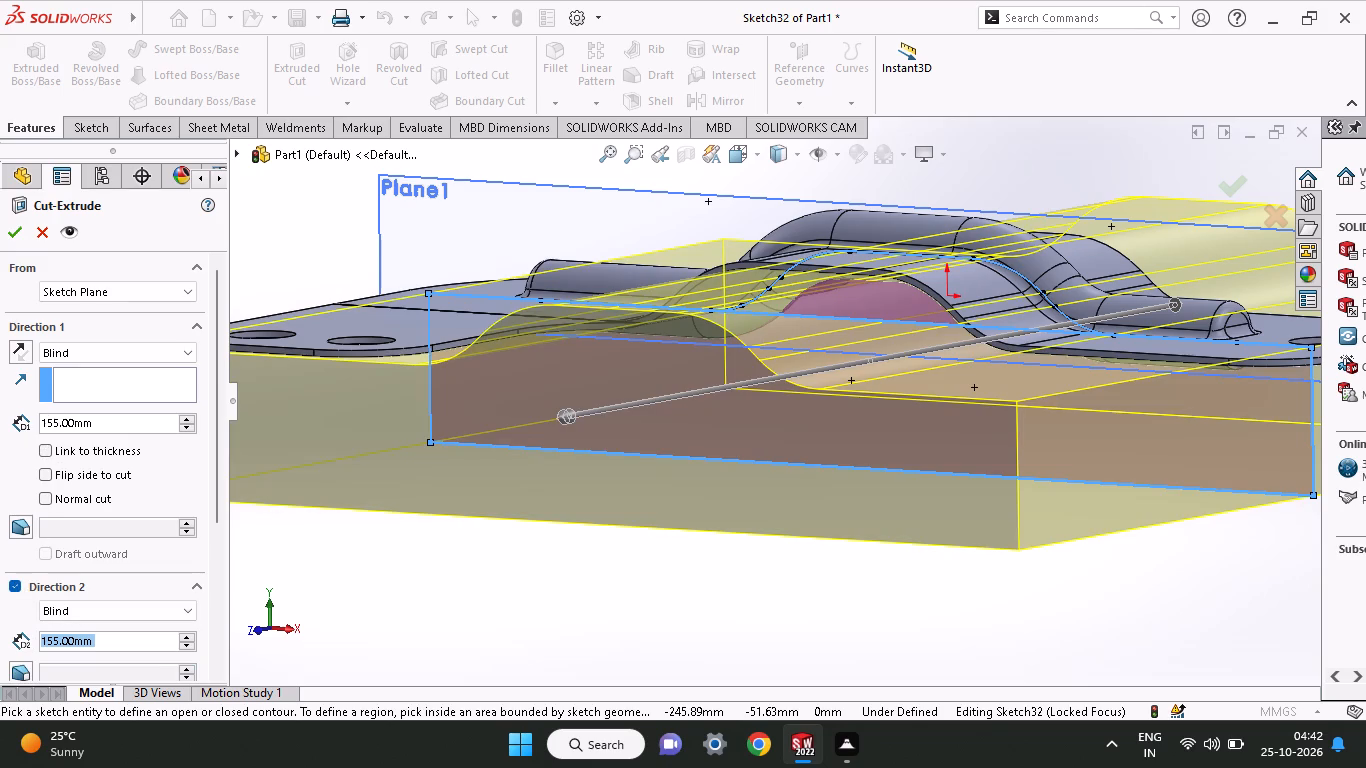
middle_click_drag(637, 579, 711, 607)
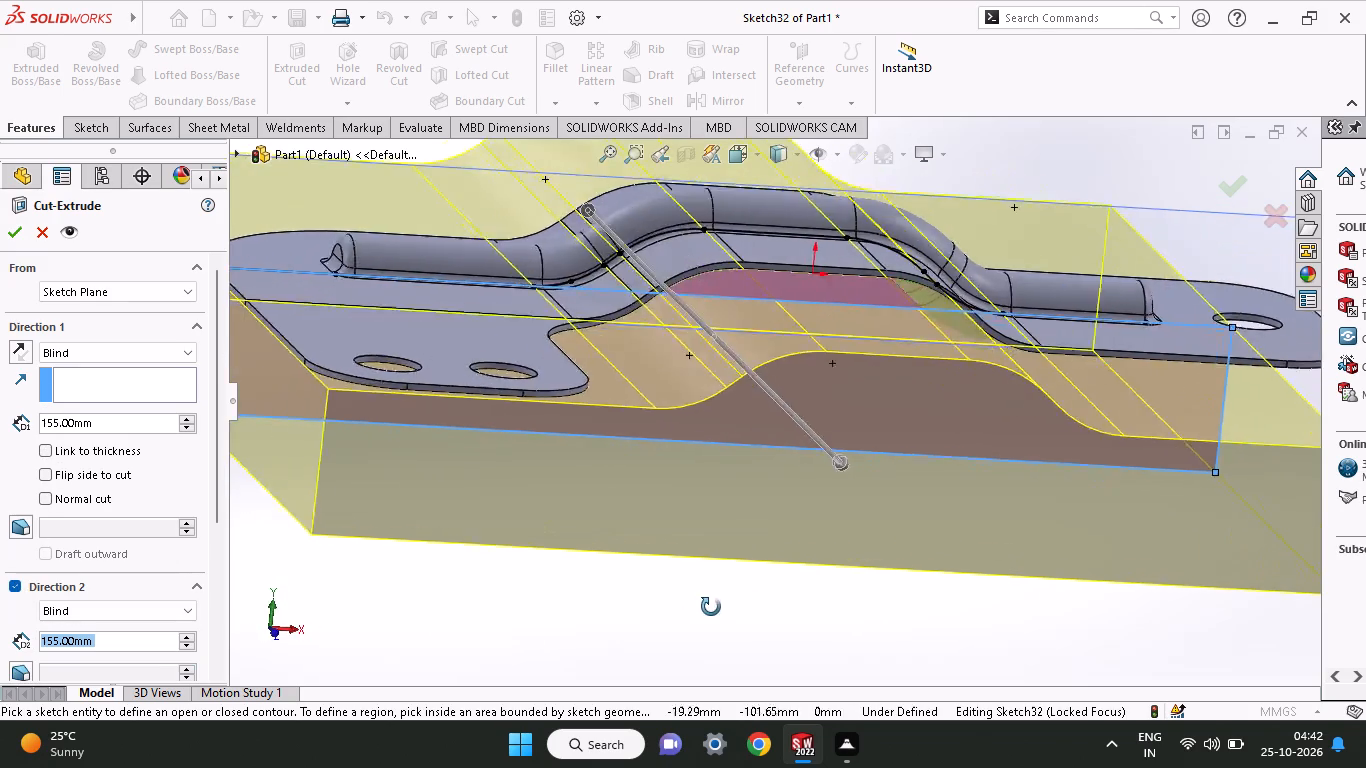
middle_click_drag(711, 607, 587, 669)
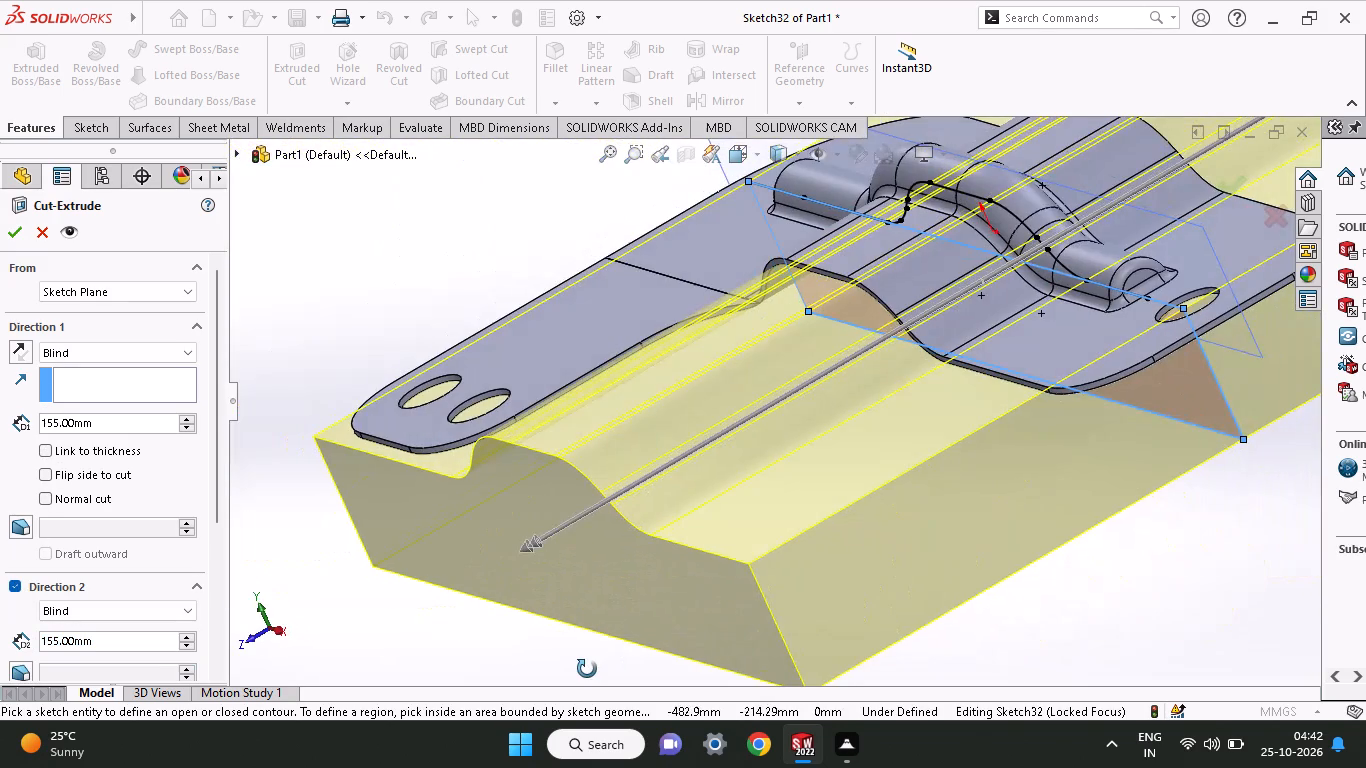
middle_click_drag(587, 669, 649, 635)
left_click(16, 227)
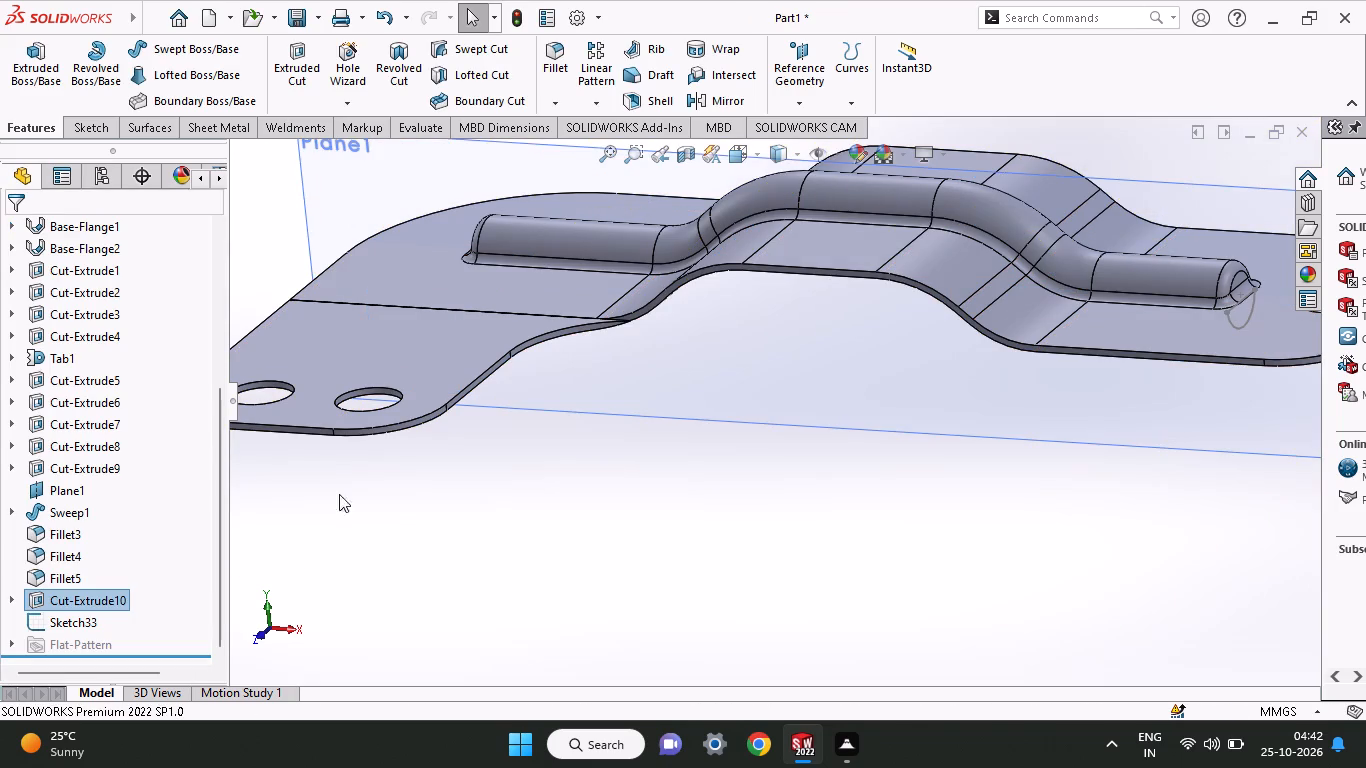
Examine the trimmed underside, the rib and its ends from several angles.
middle_click_drag(746, 548, 741, 320)
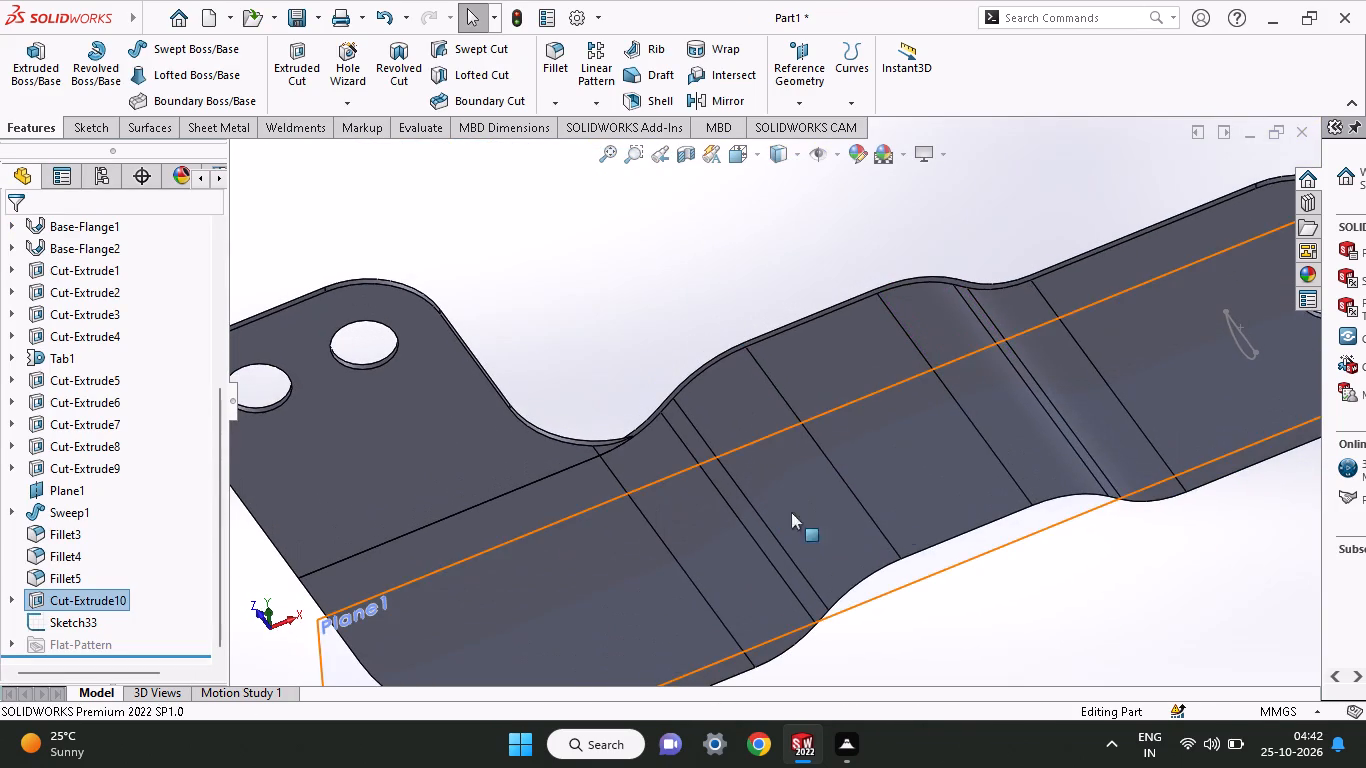
middle_click_drag(860, 472, 984, 658)
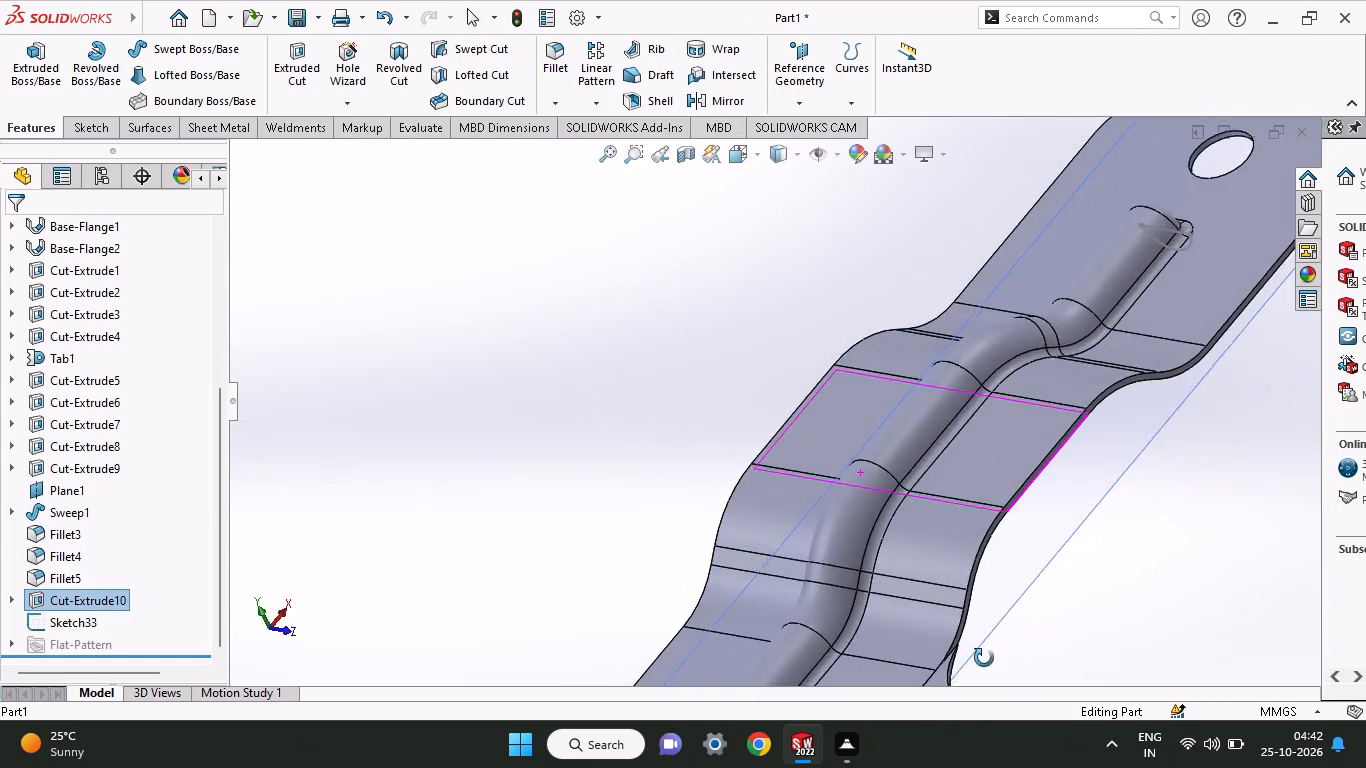
middle_click_drag(984, 658, 758, 604)
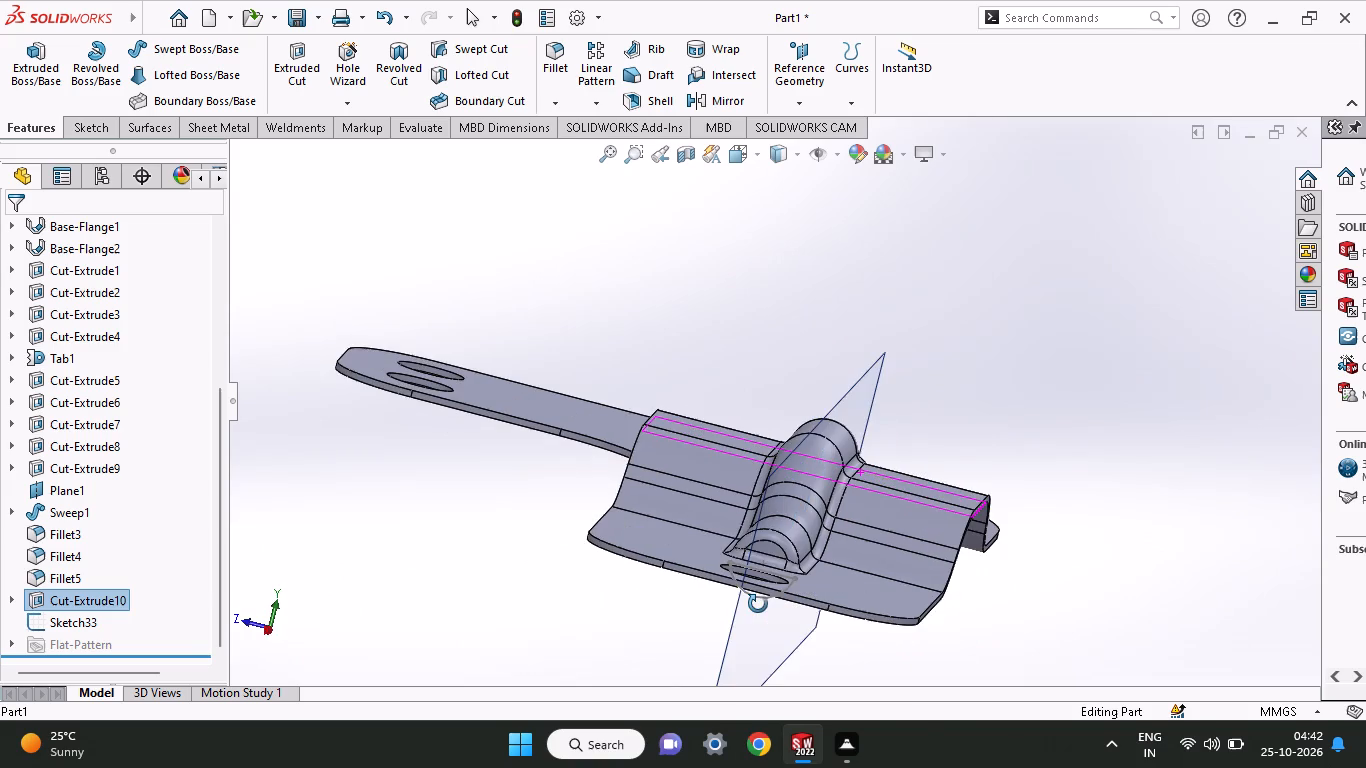
middle_click_drag(758, 604, 737, 527)
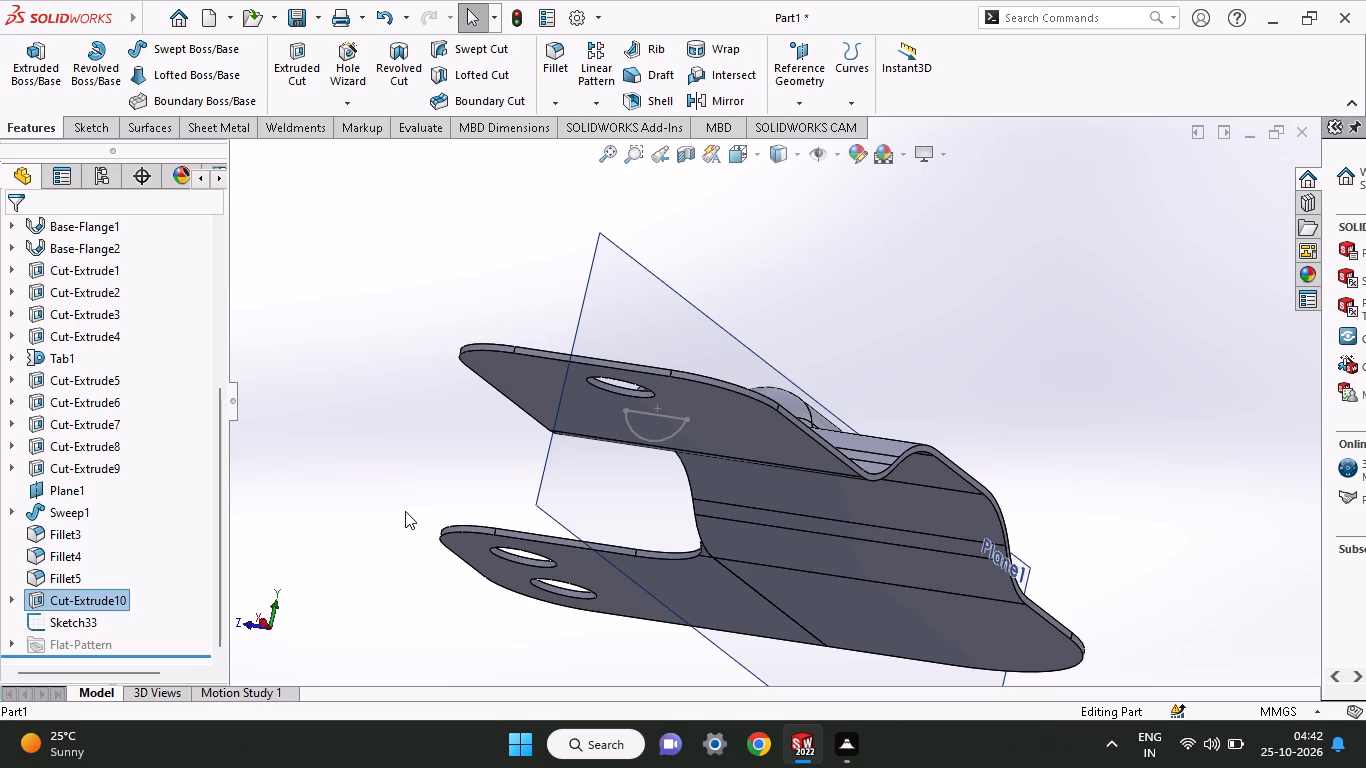
middle_click_drag(946, 322, 885, 360)
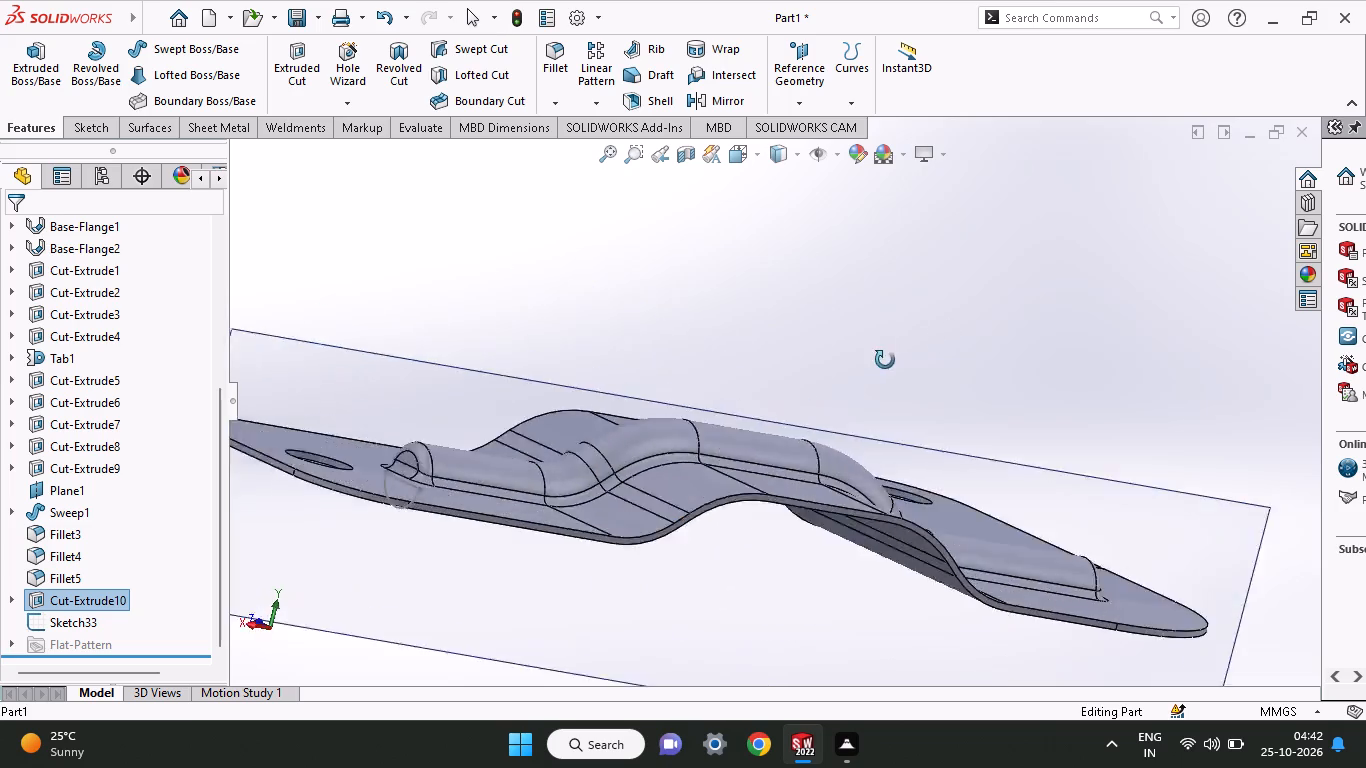
middle_click_drag(885, 360, 747, 415)
middle_click_drag(744, 426, 600, 636)
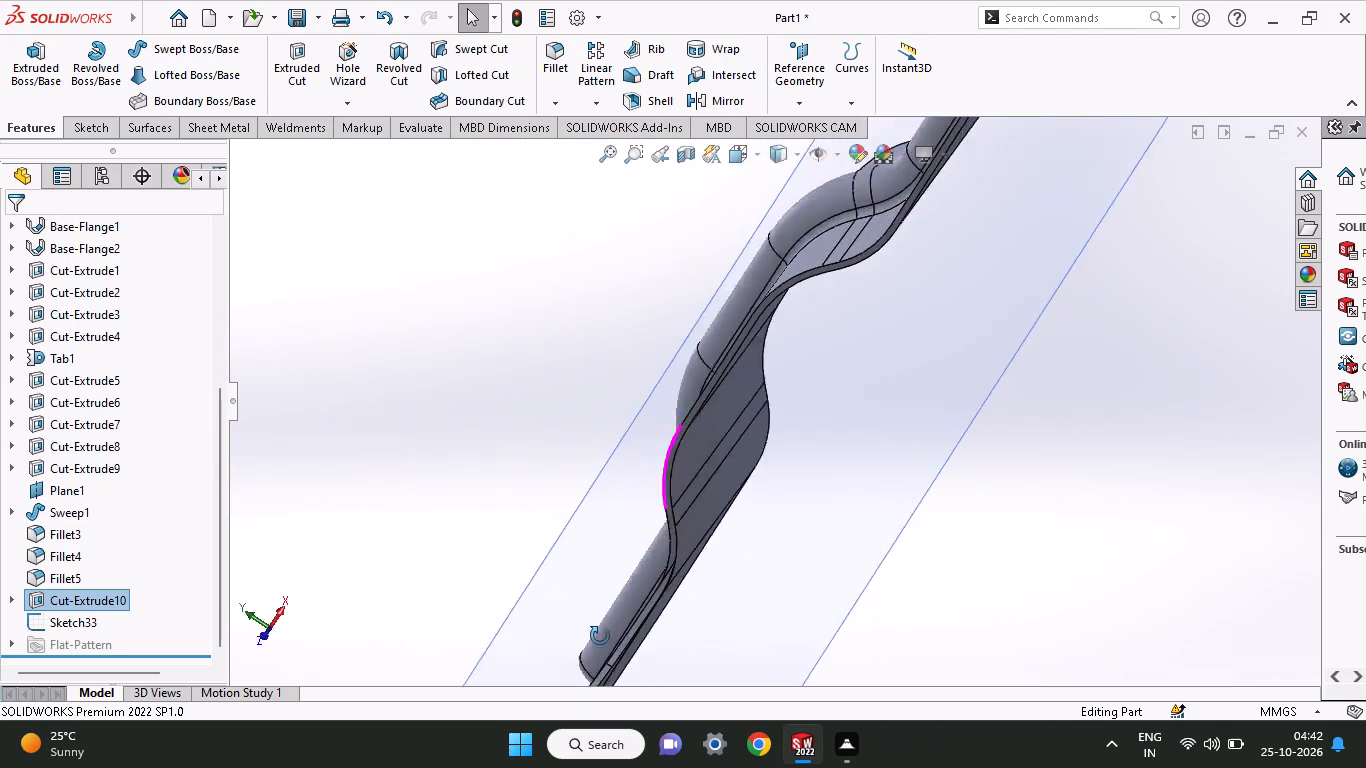
middle_click_drag(600, 636, 649, 522)
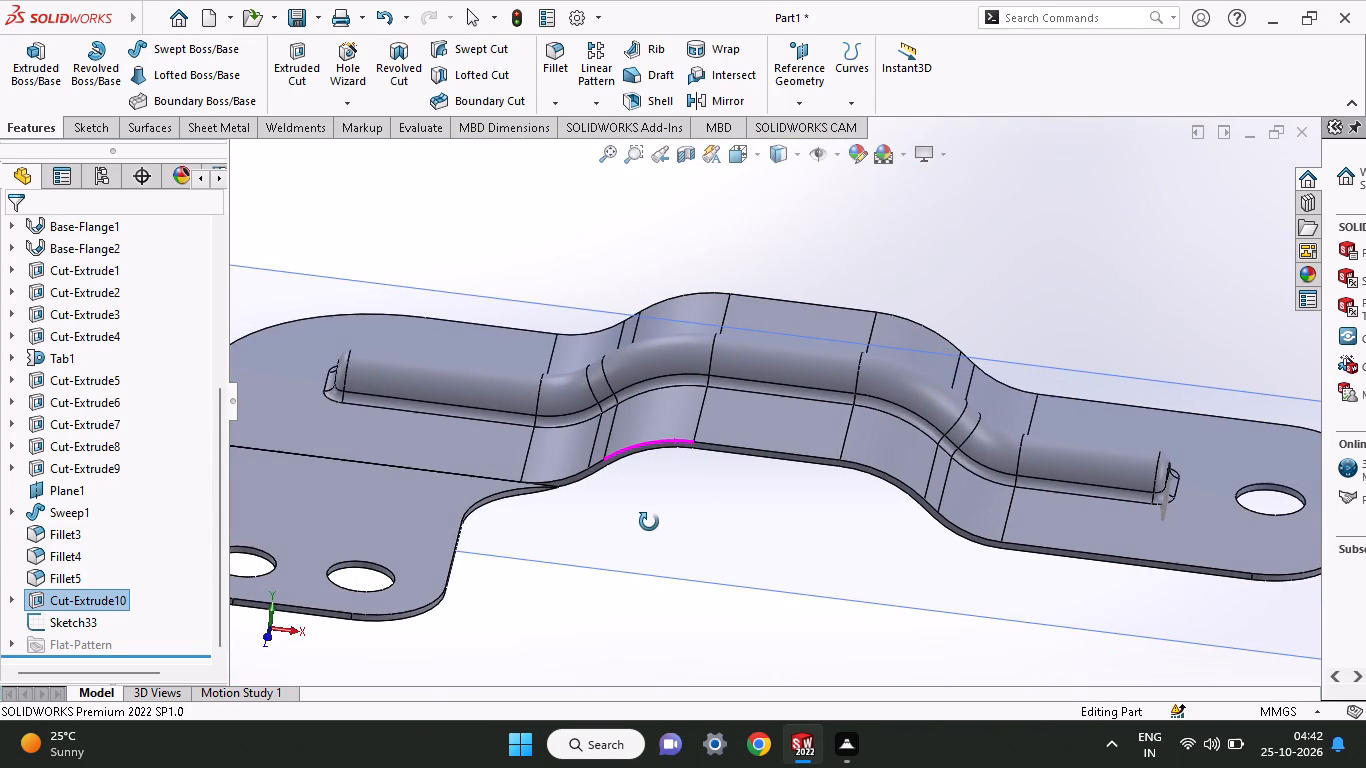
middle_click_drag(649, 522, 630, 528)
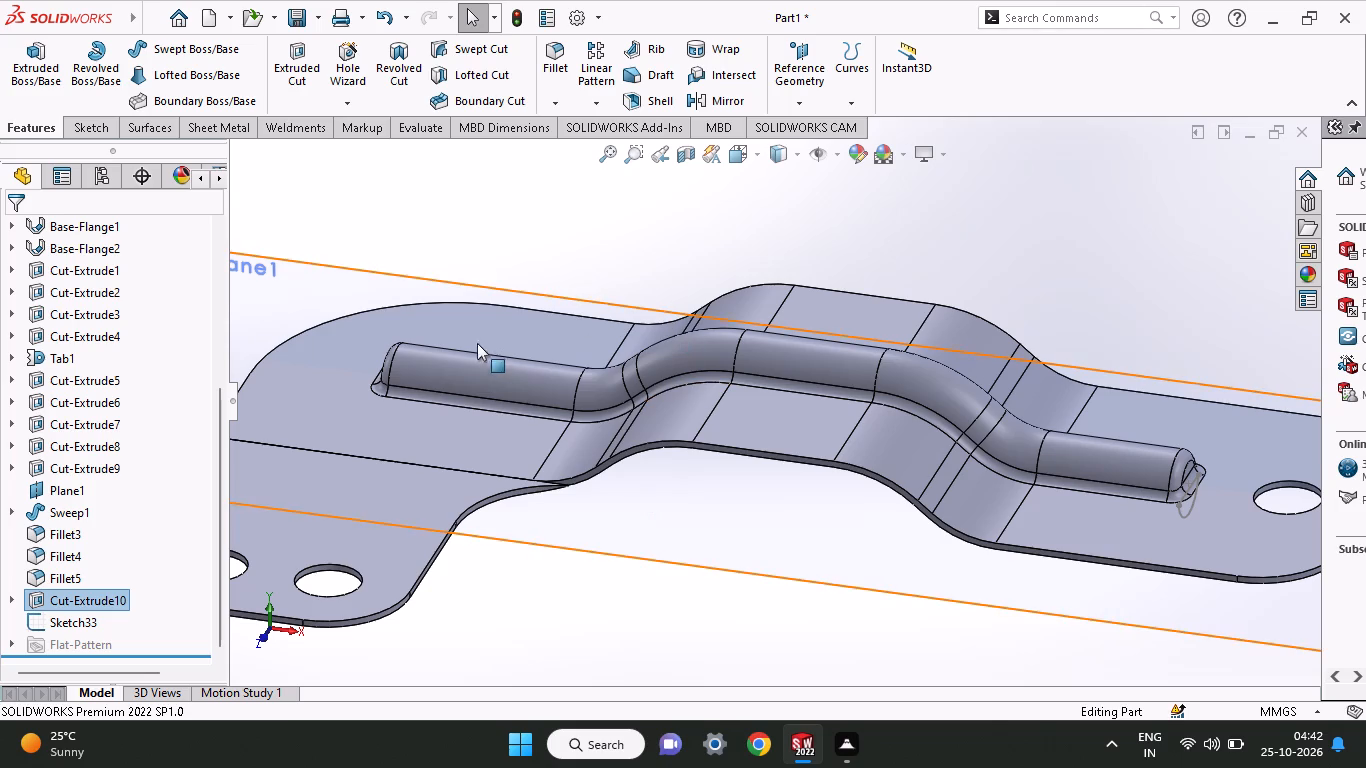
Hide the reference plane Plane1 running along the rib.
right_click(306, 276)
left_click(374, 239)
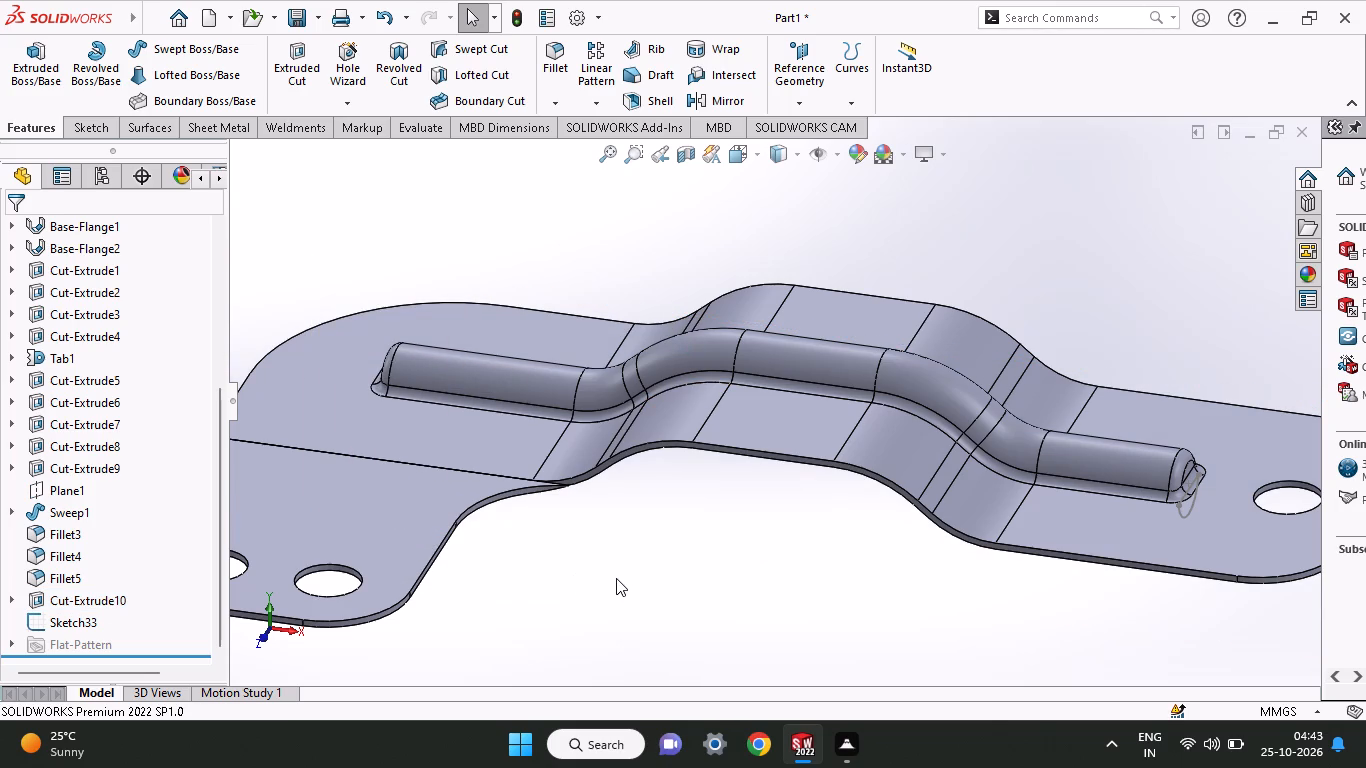
scroll(616, 578, "up", 5, "ctrl")
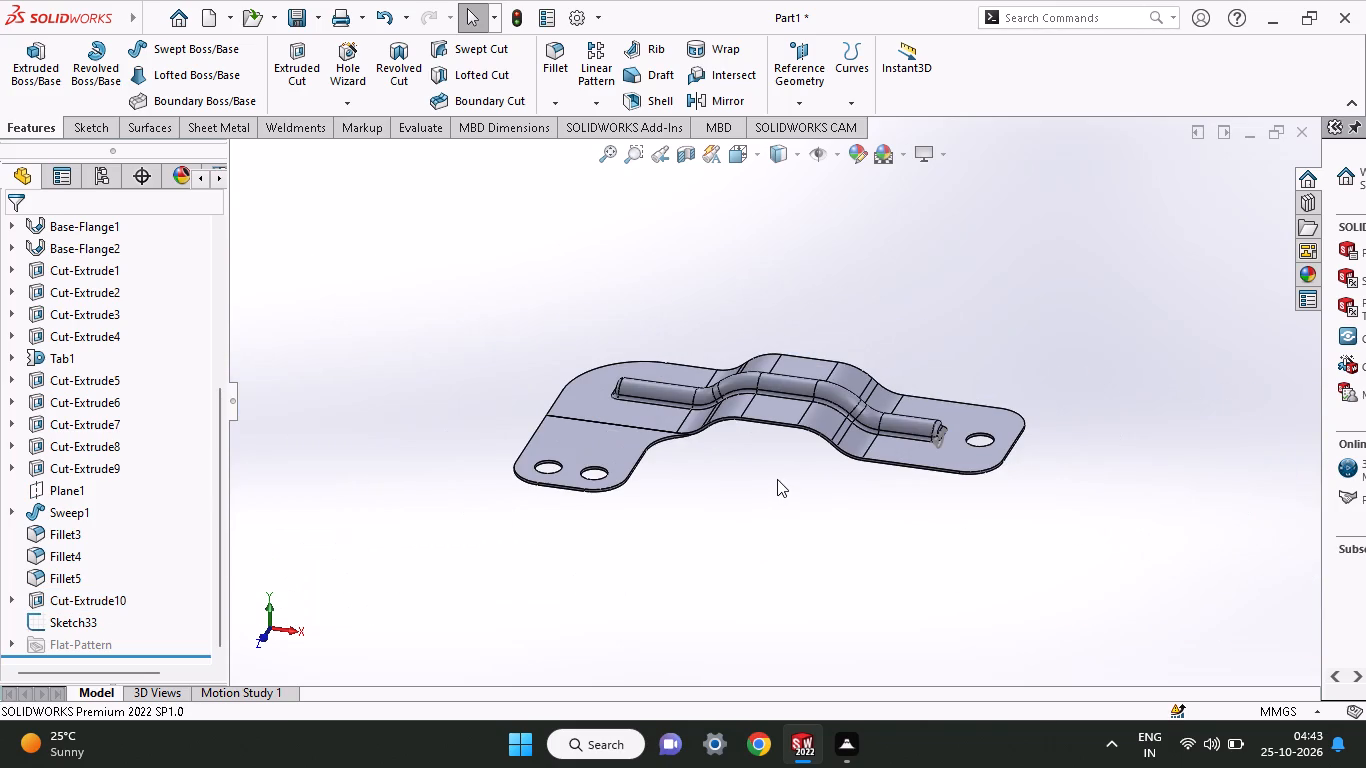
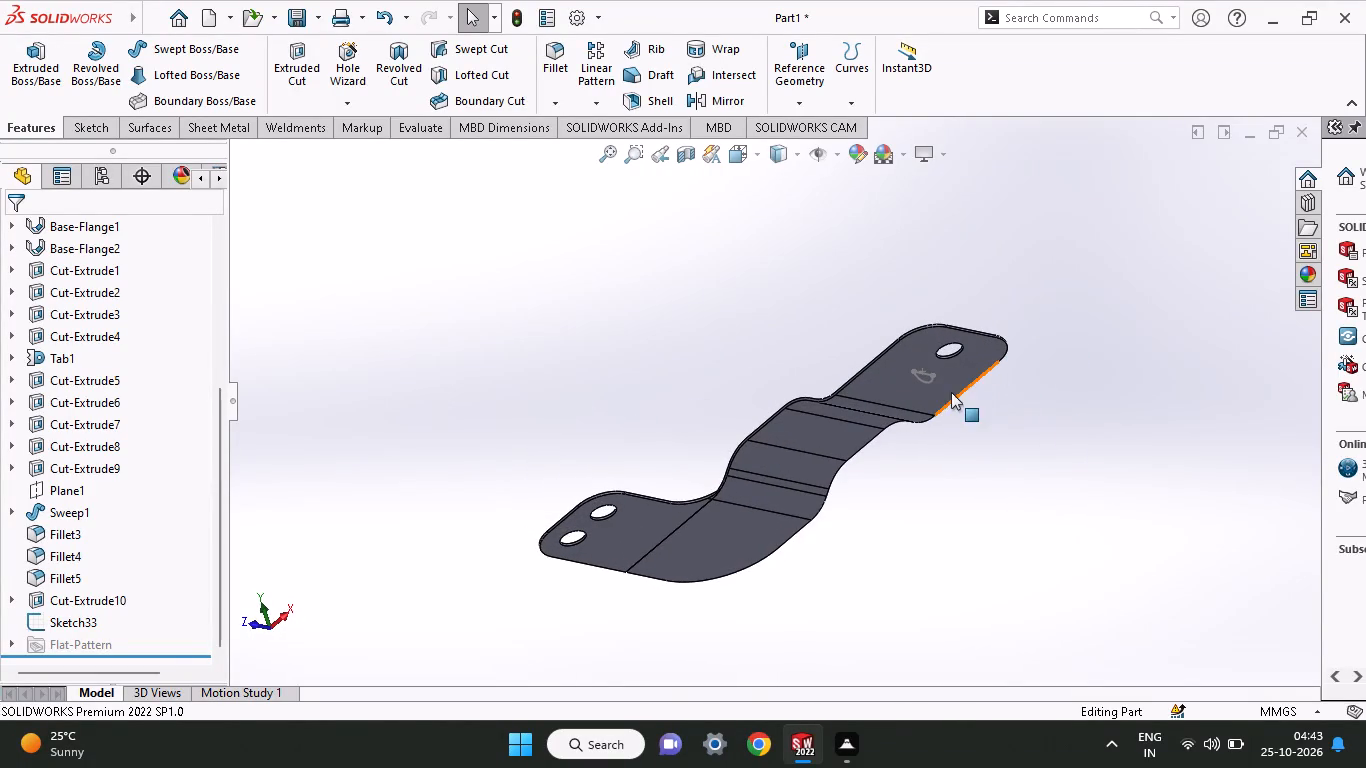
Hide Sketch33 on the bracket's single-hole end.
right_click(928, 378)
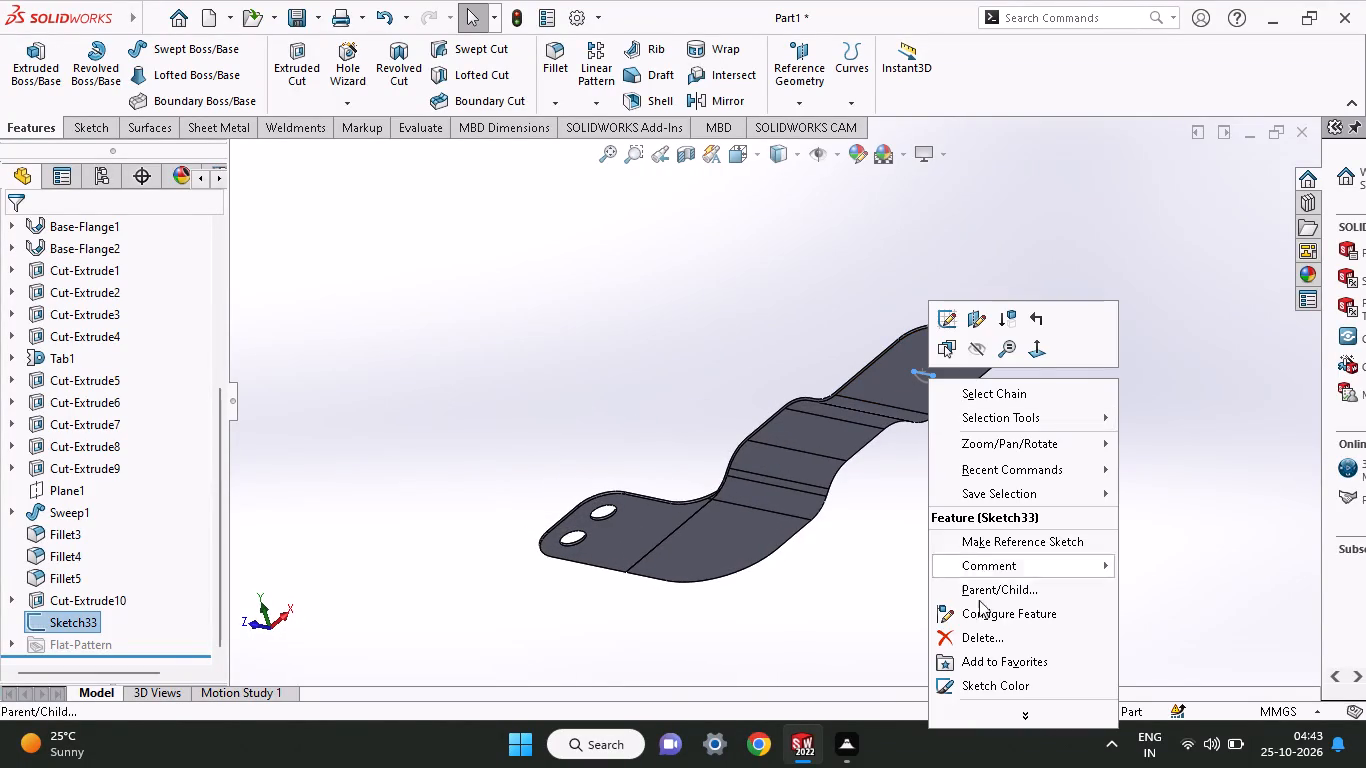
left_click(972, 345)
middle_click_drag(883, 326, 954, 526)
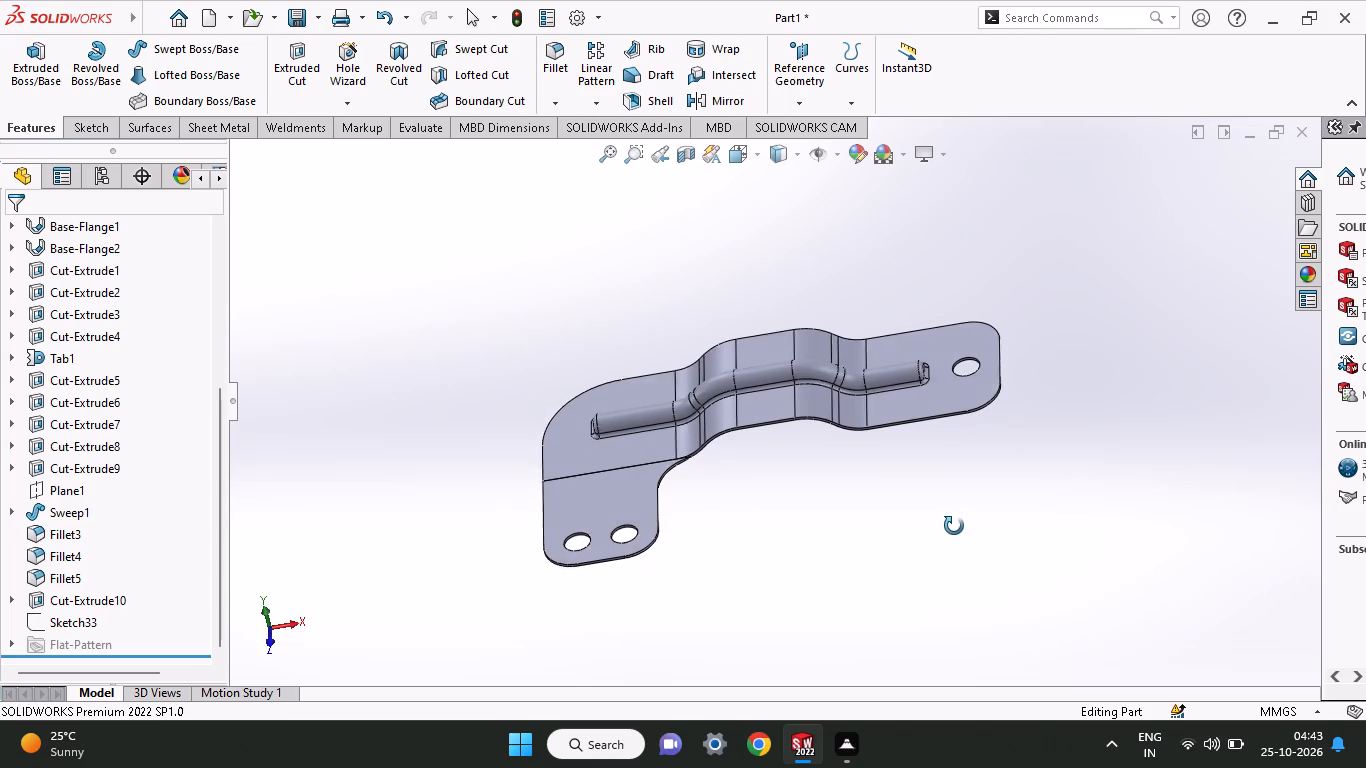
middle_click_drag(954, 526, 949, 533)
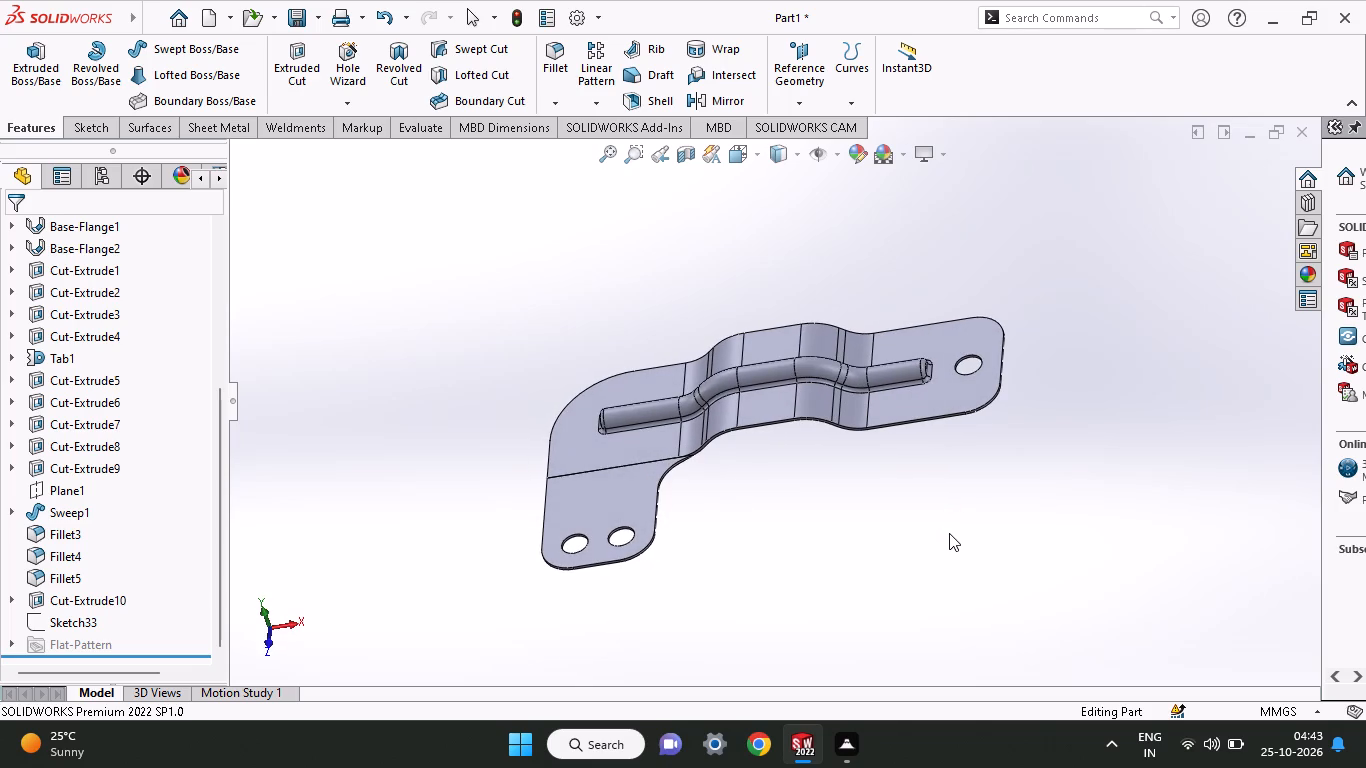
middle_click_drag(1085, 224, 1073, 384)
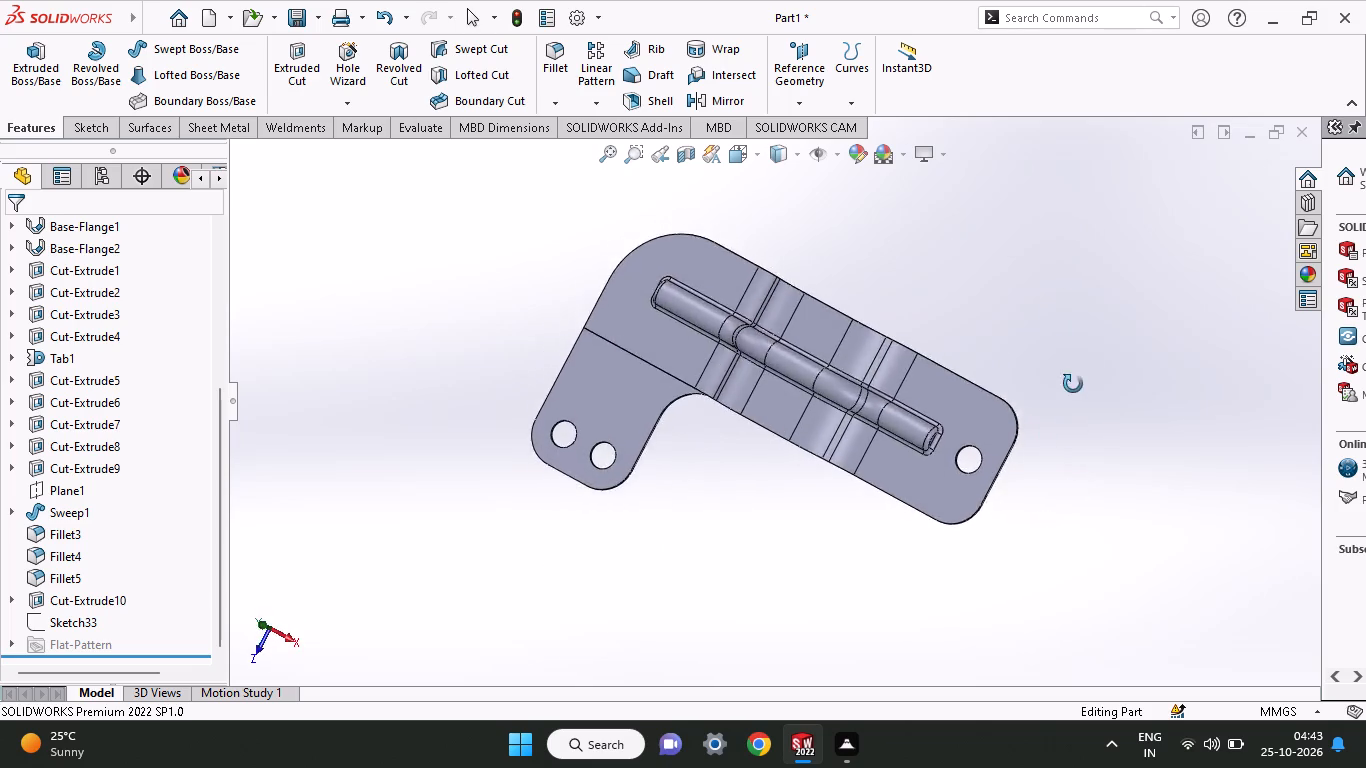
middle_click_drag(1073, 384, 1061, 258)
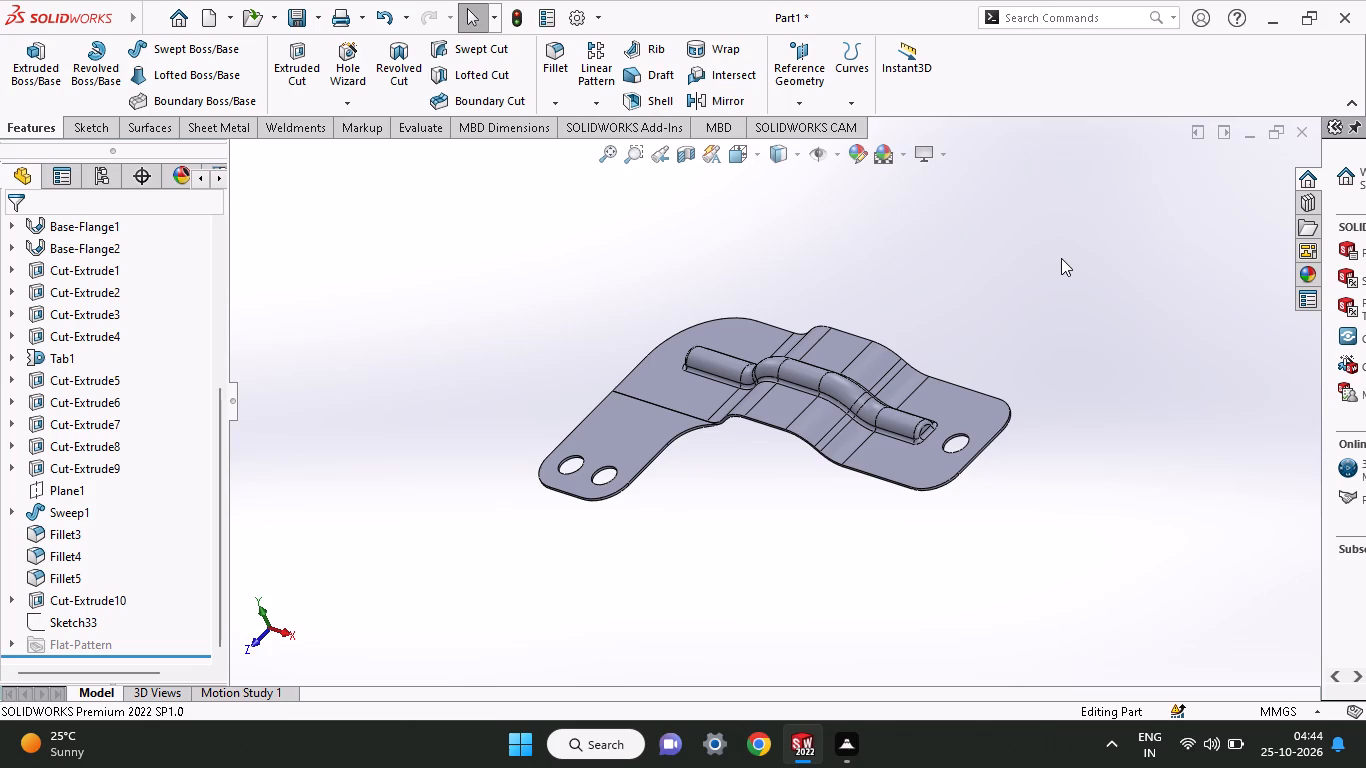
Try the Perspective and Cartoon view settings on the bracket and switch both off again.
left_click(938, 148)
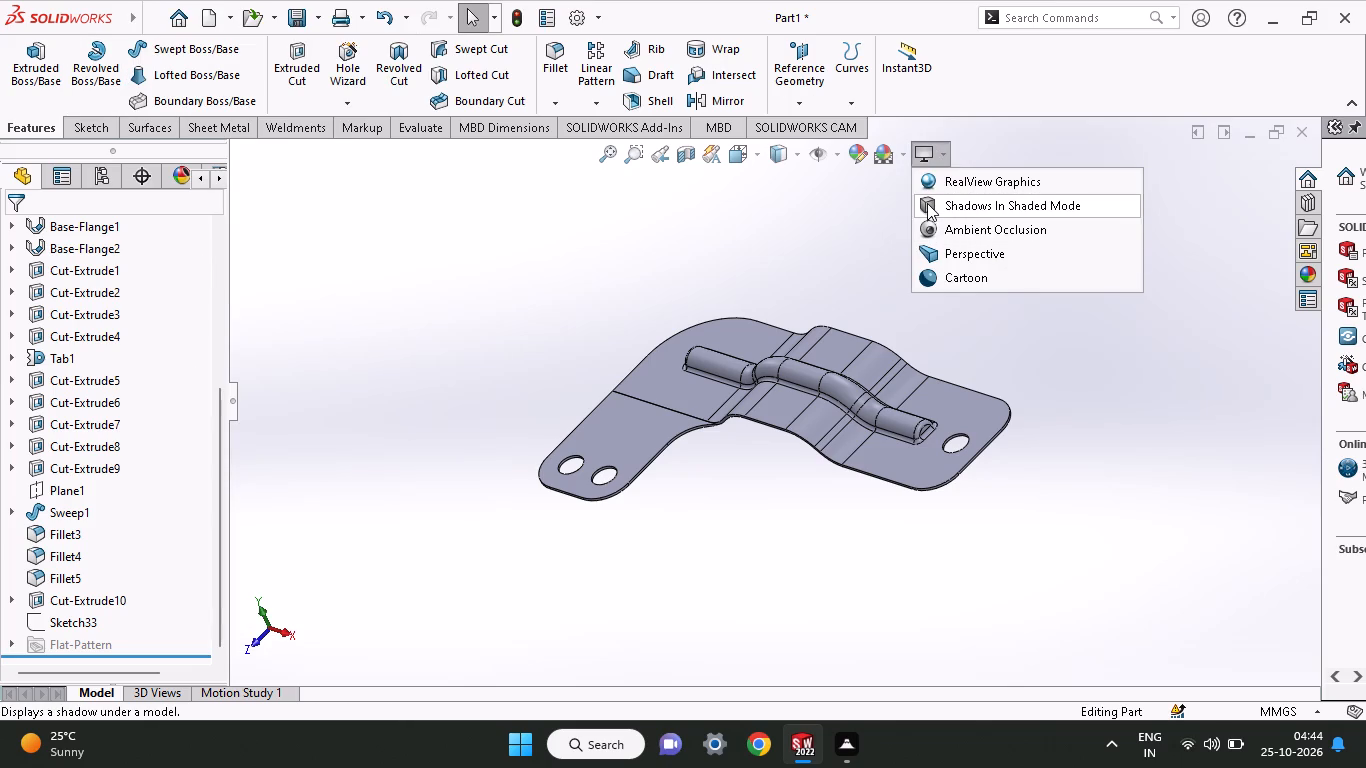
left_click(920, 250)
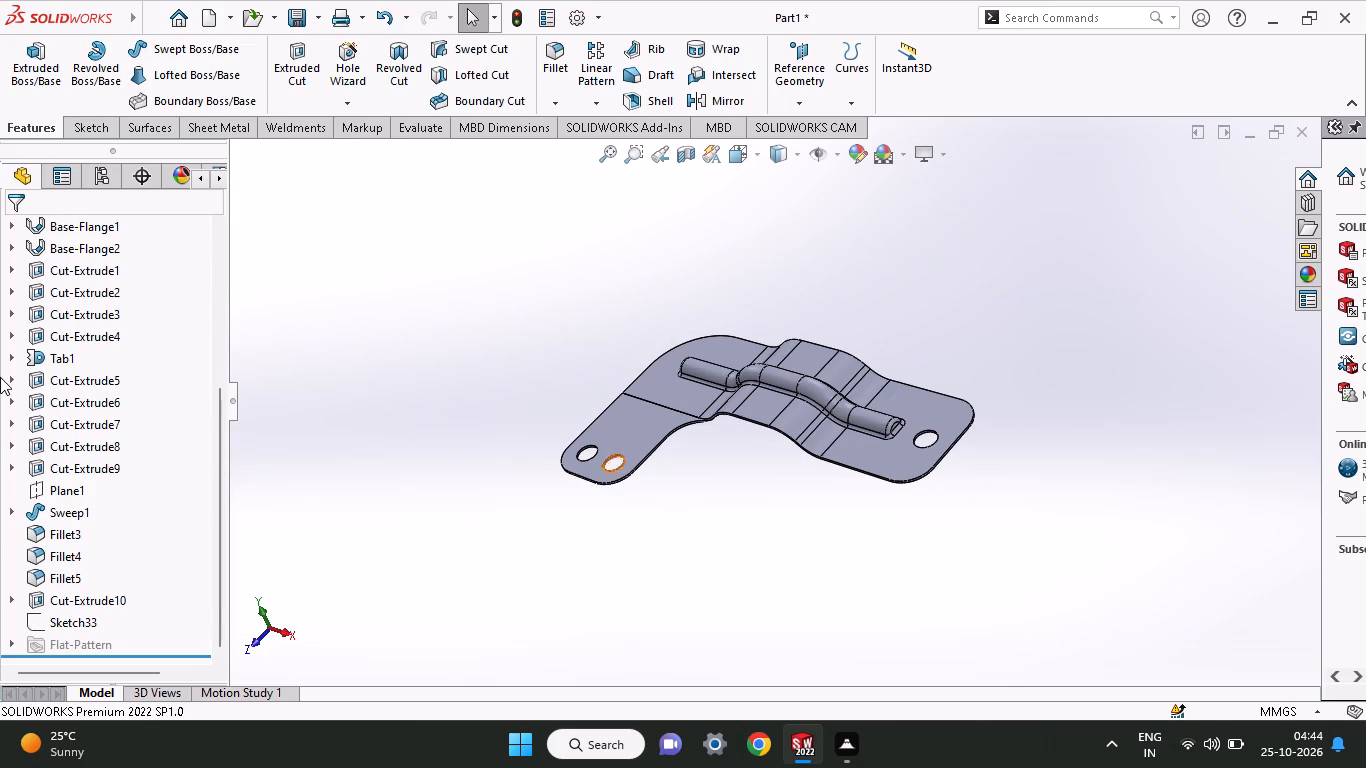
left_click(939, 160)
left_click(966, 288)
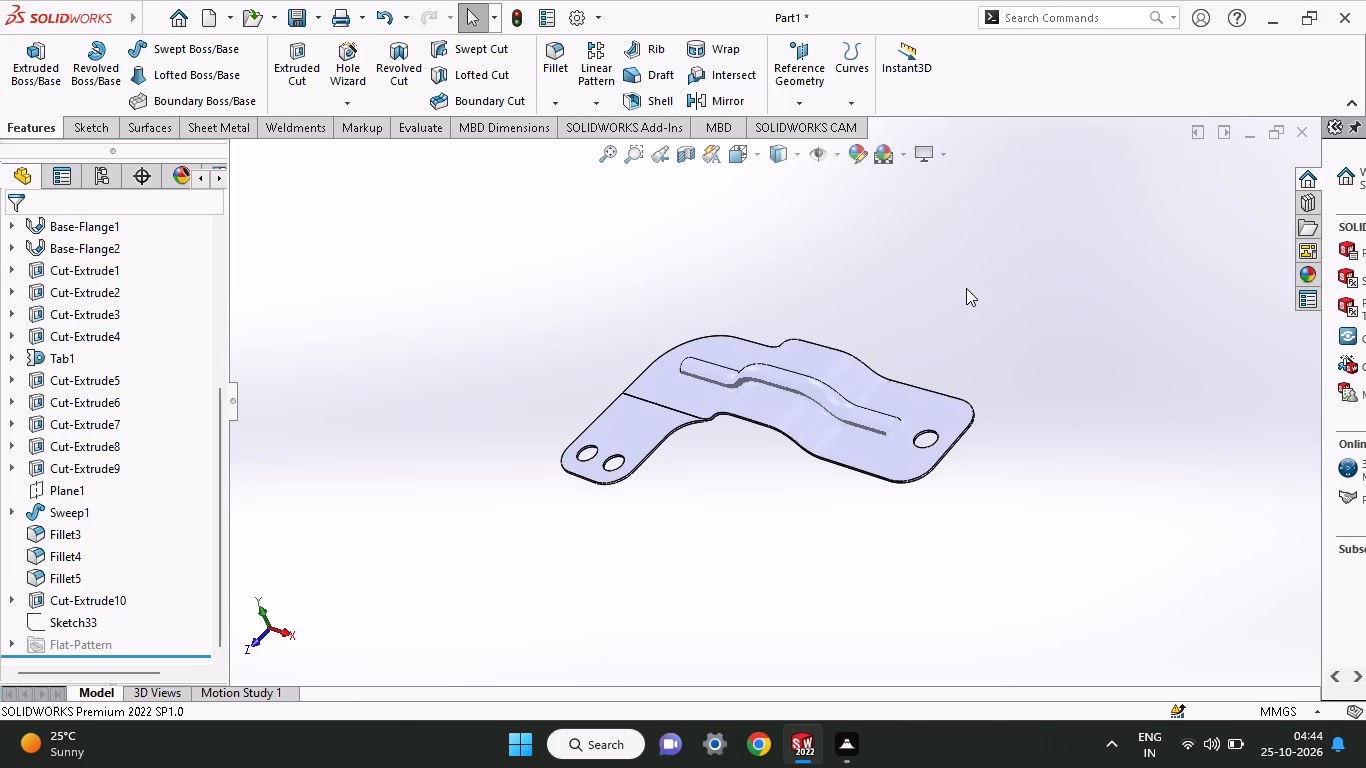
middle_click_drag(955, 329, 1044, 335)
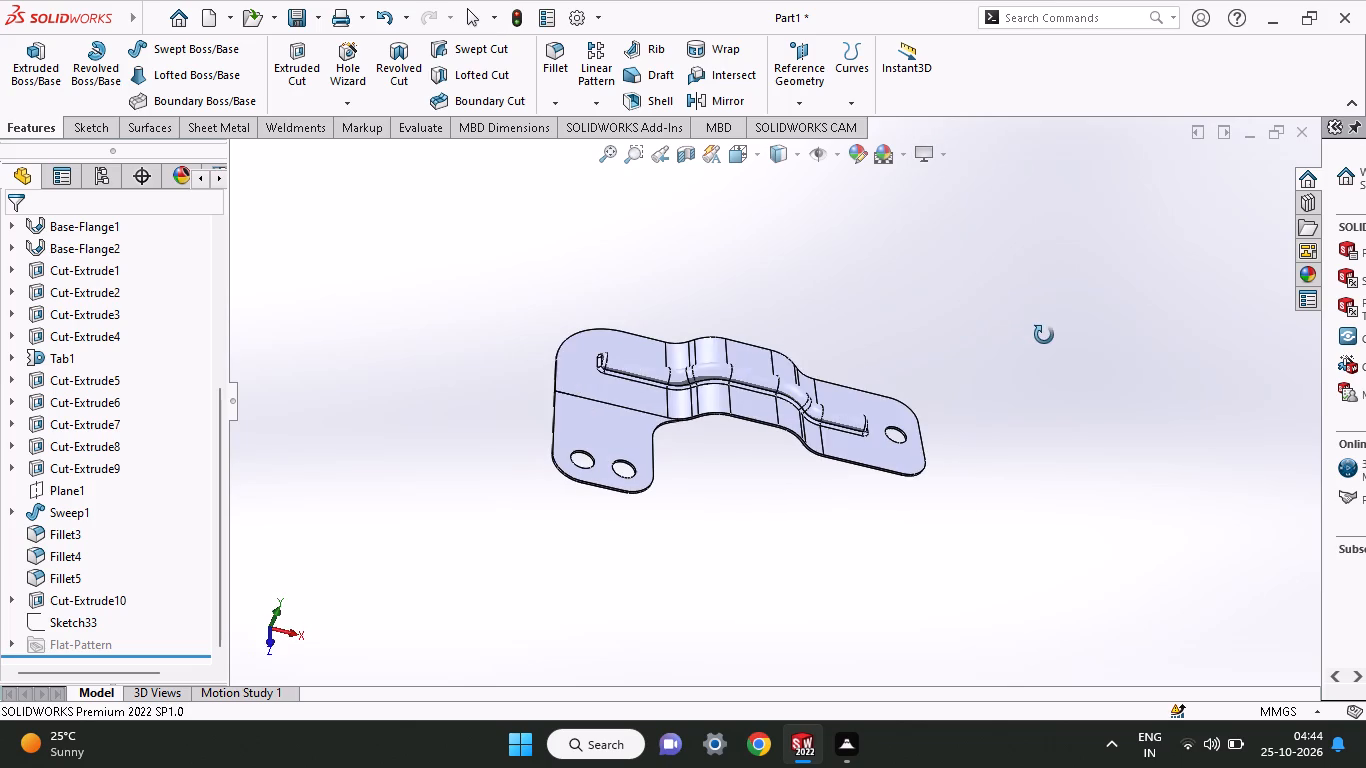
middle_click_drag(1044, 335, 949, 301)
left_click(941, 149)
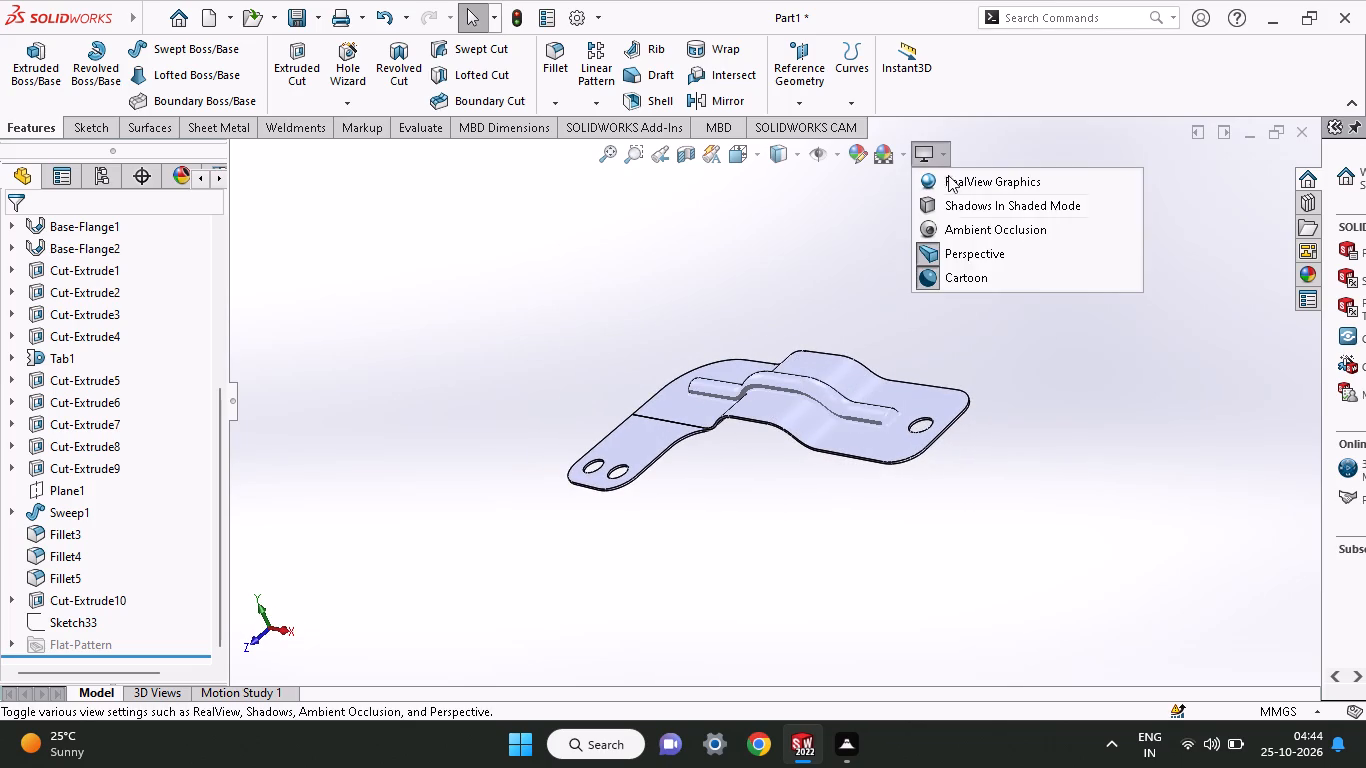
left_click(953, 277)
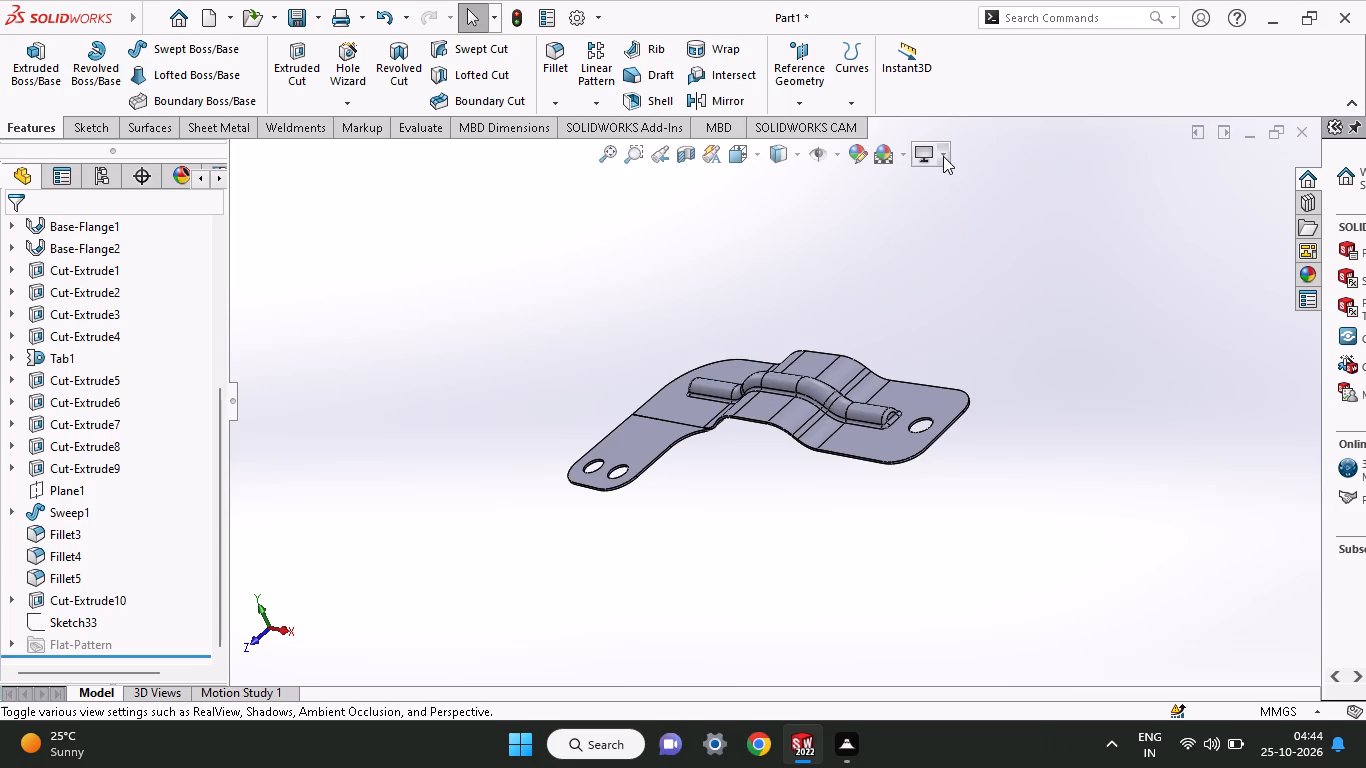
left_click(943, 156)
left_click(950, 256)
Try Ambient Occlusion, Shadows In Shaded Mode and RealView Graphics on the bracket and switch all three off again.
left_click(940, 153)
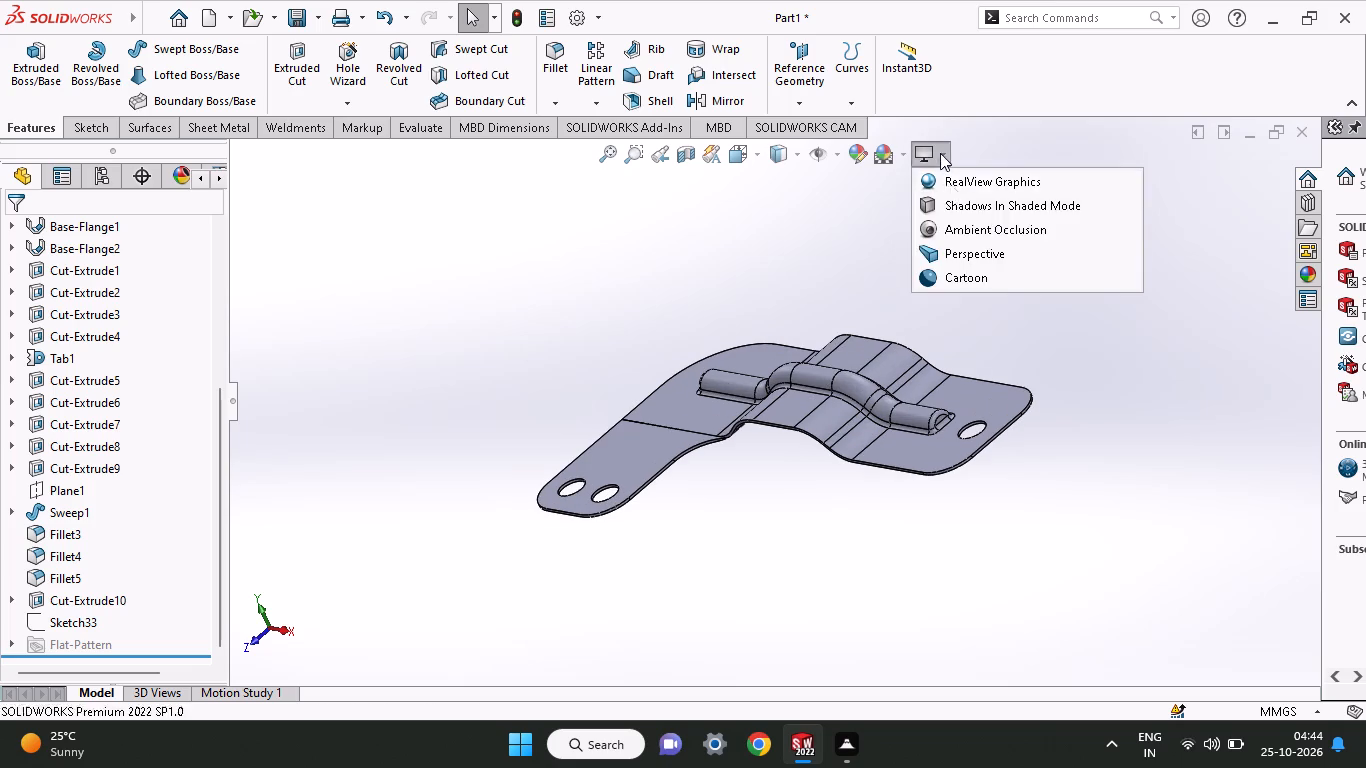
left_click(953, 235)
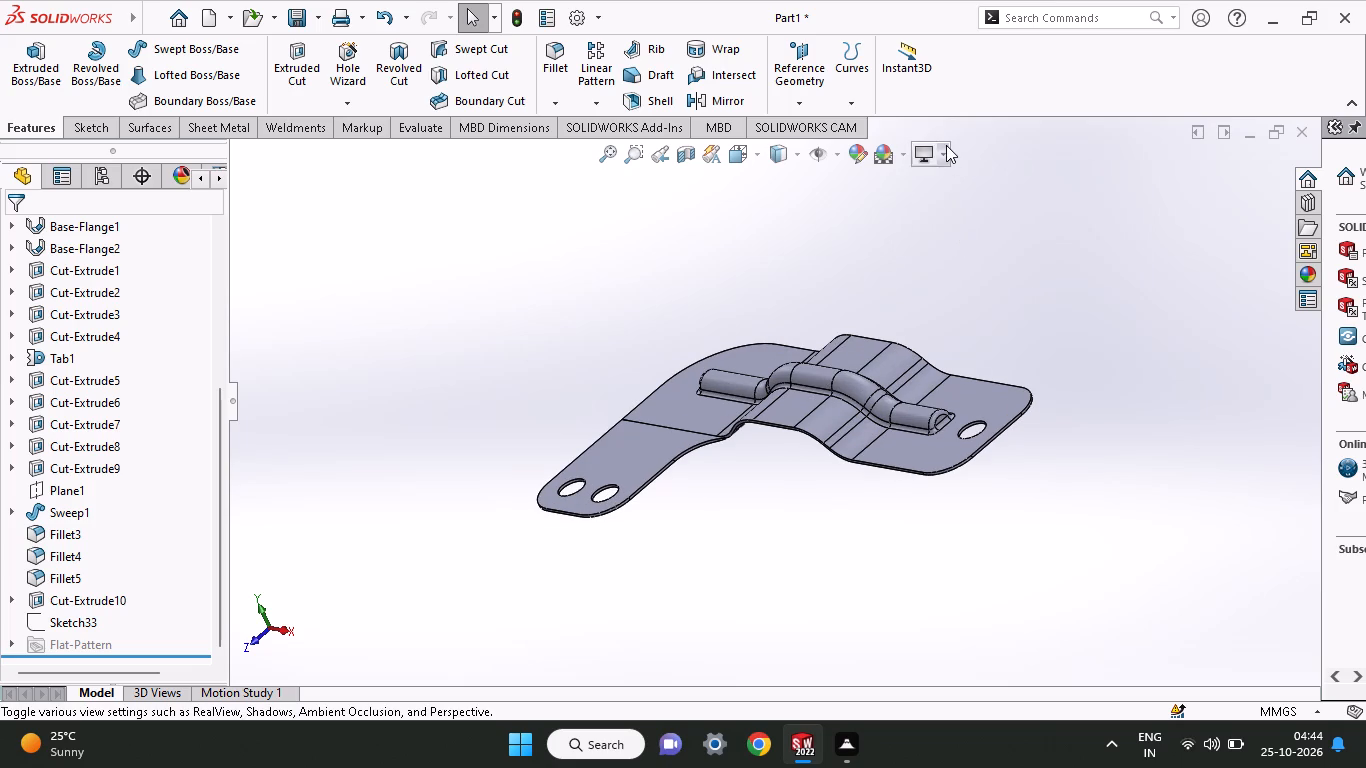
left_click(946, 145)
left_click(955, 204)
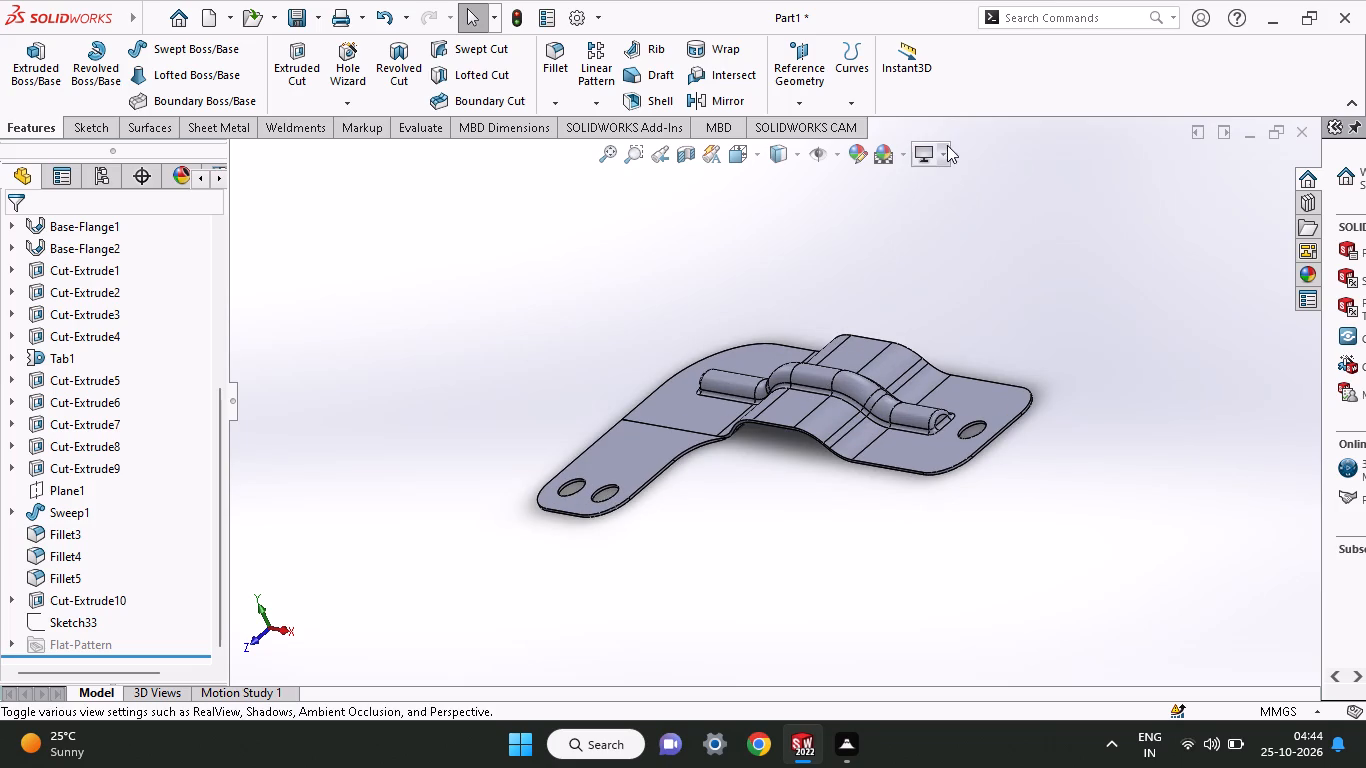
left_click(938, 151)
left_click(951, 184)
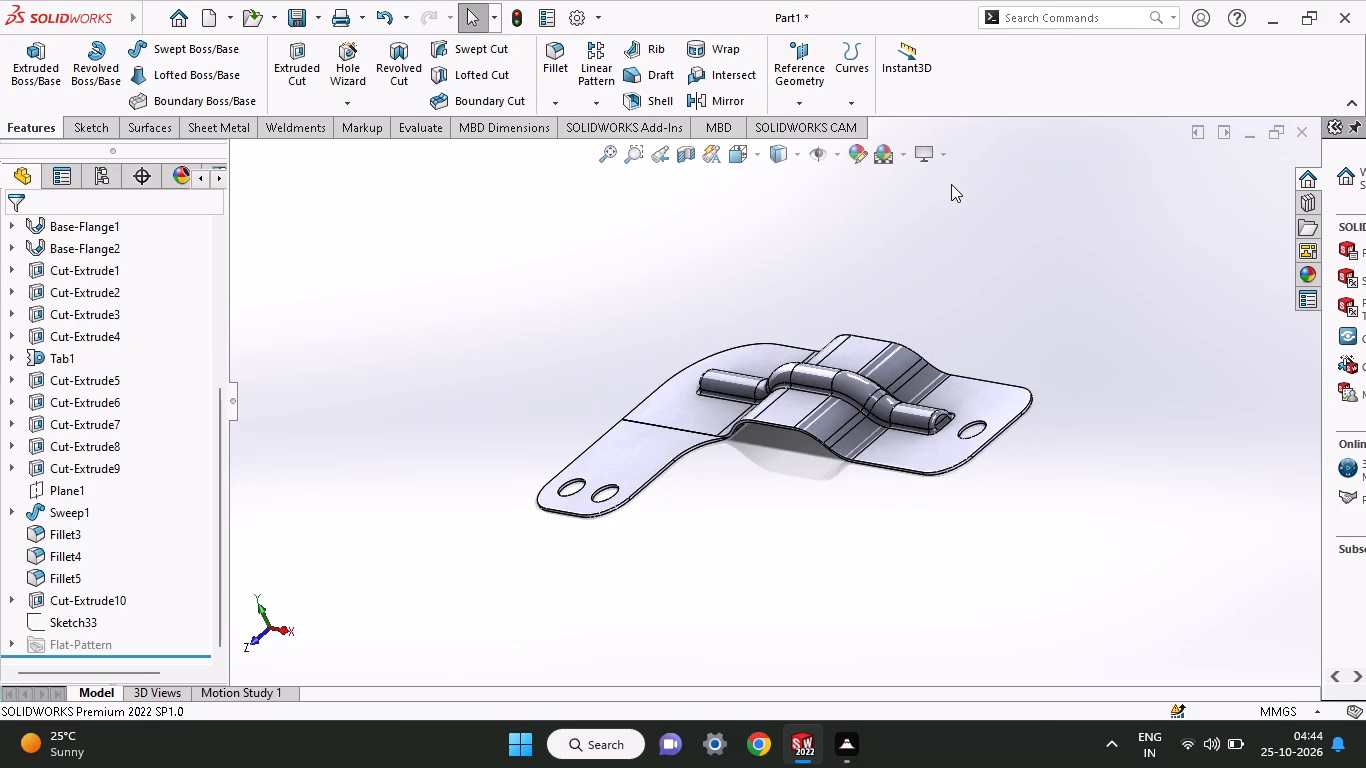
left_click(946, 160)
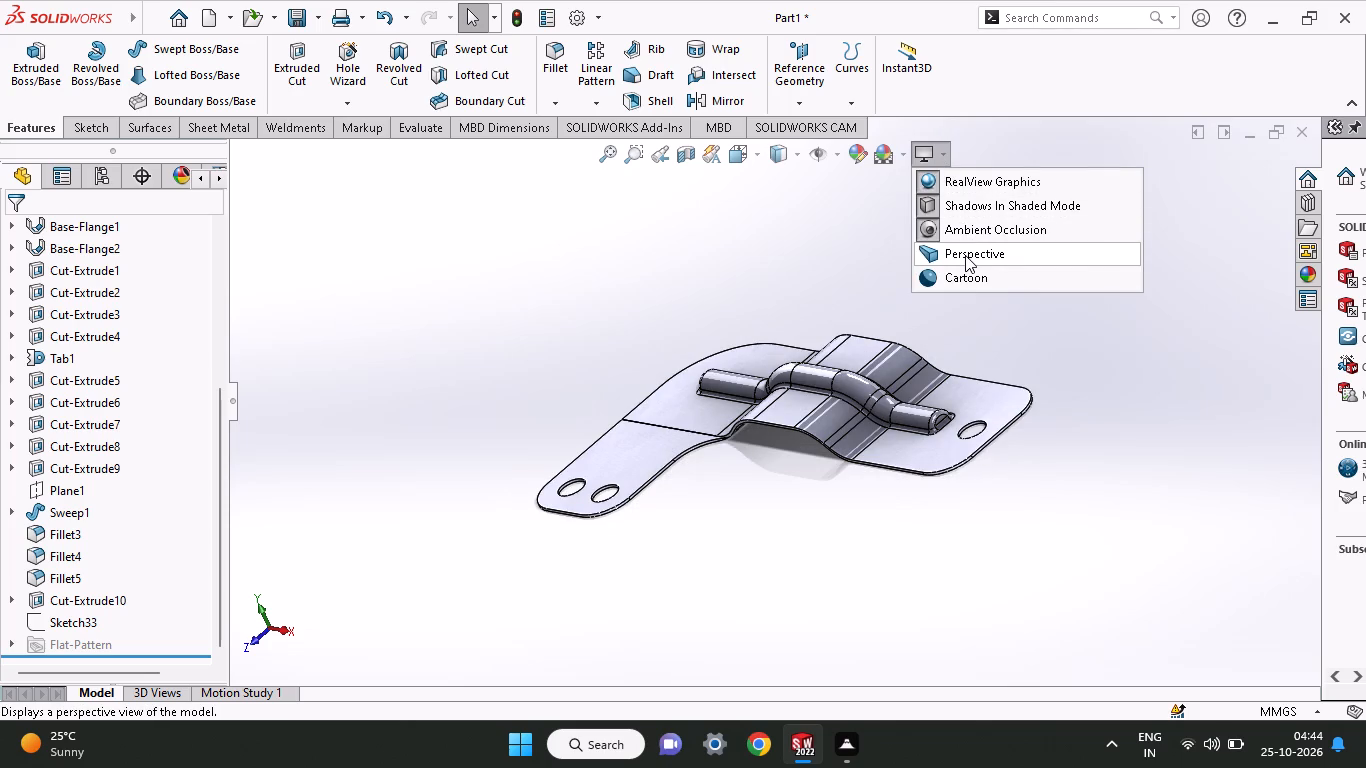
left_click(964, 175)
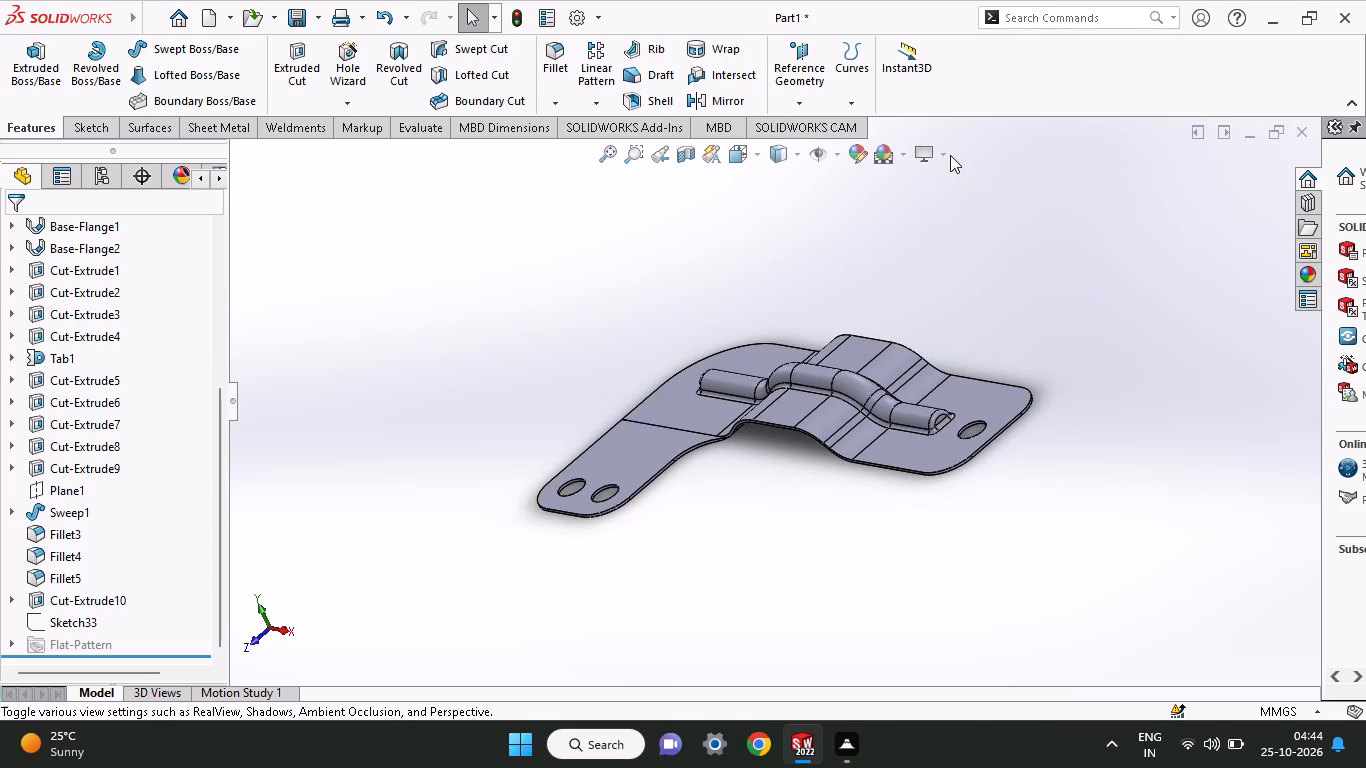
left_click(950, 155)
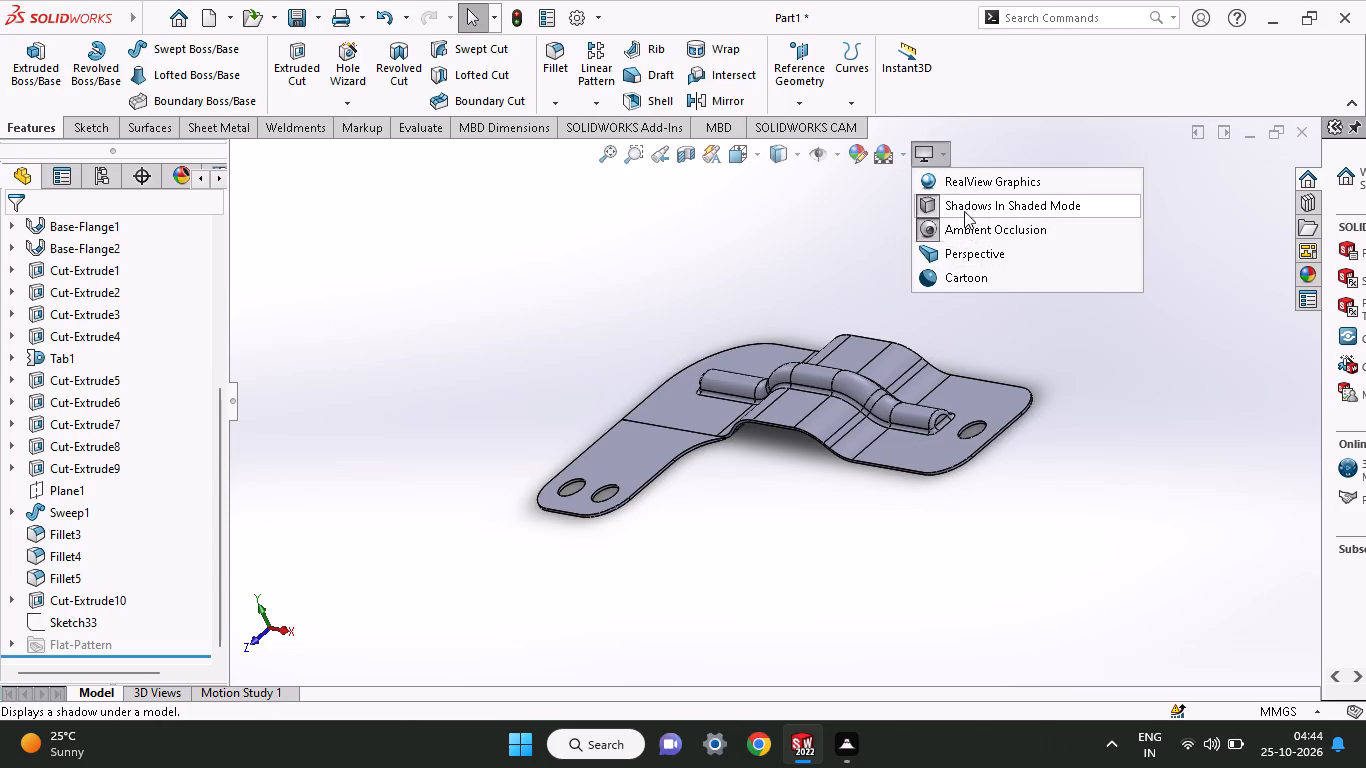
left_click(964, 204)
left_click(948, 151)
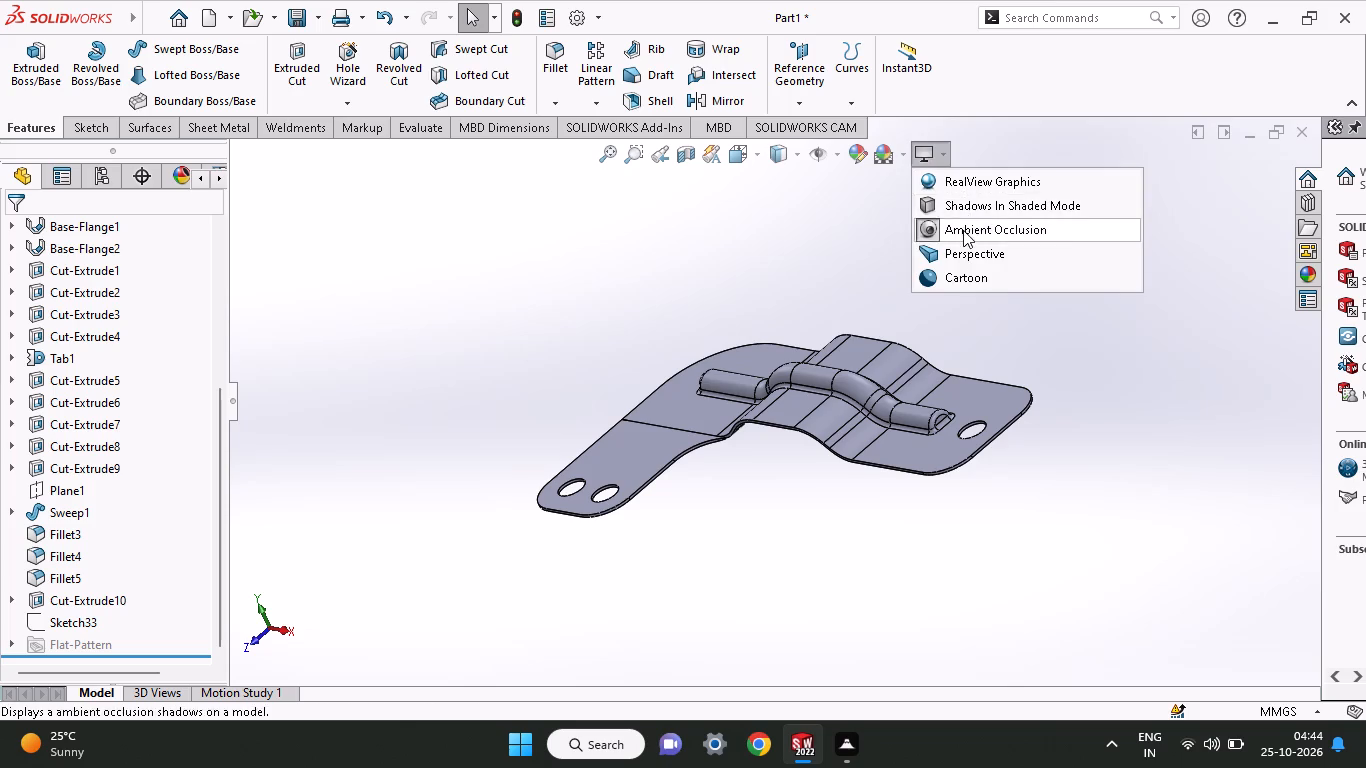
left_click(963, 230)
Turn off the global visibility of planes, axes, coordinate systems, points, curves, parting lines, annotations, sketch dimensions and sketches.
left_click(836, 157)
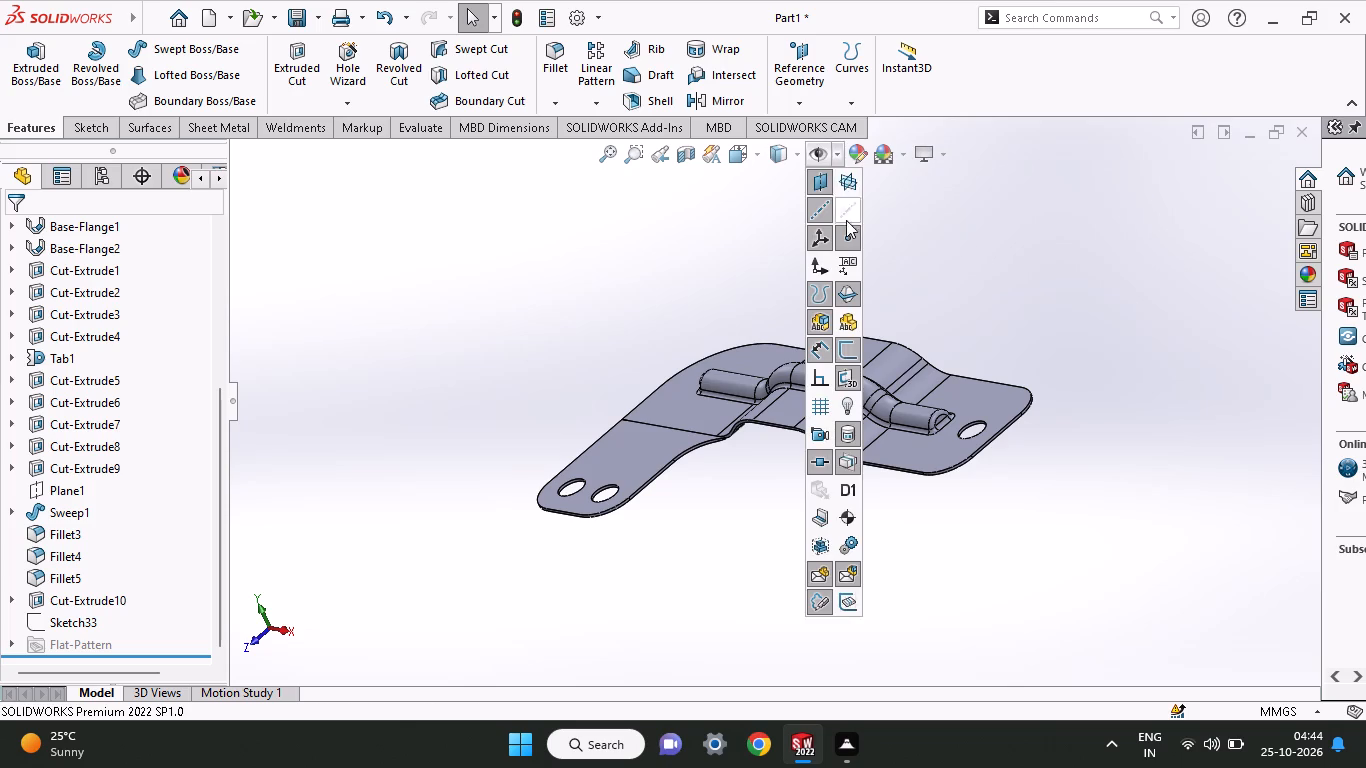
left_click(820, 200)
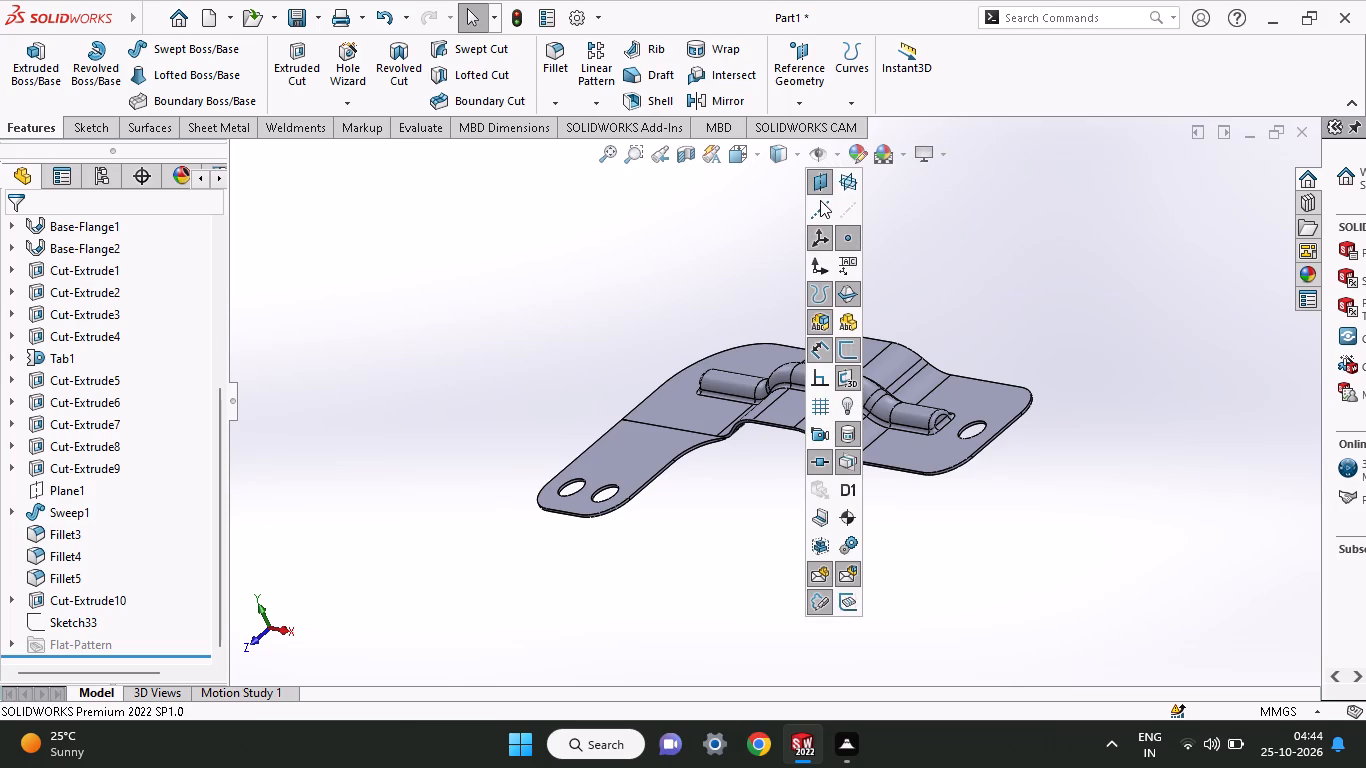
left_click(820, 200)
left_click(830, 181)
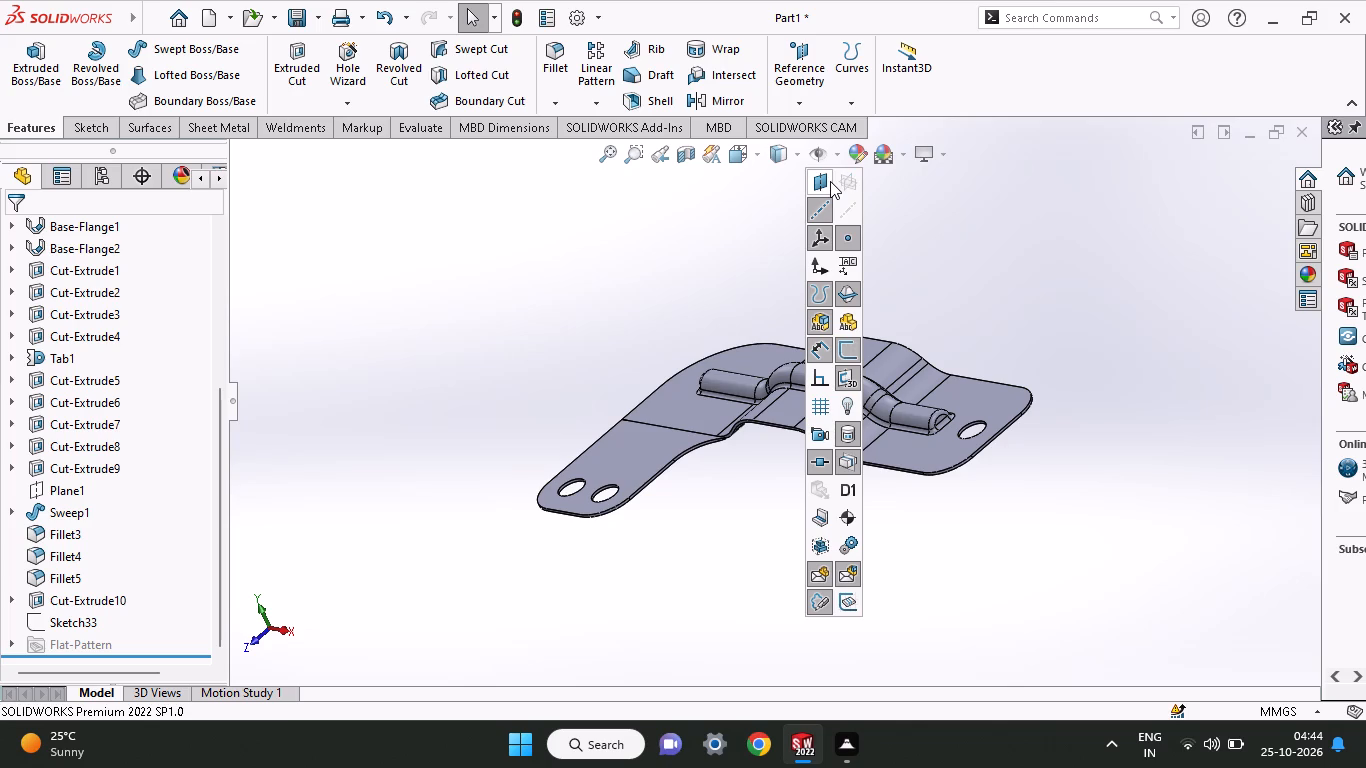
left_click(828, 181)
left_click(828, 201)
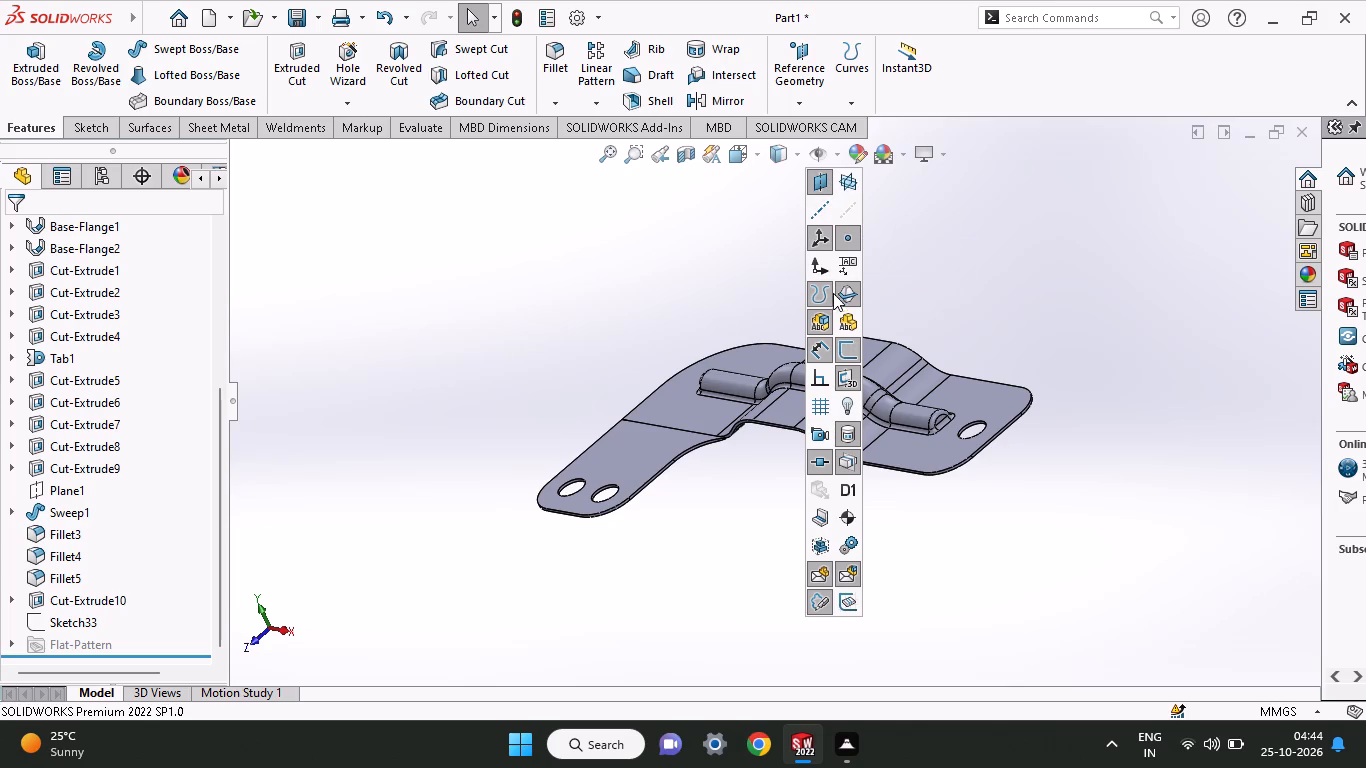
left_click(823, 298)
left_click(823, 298)
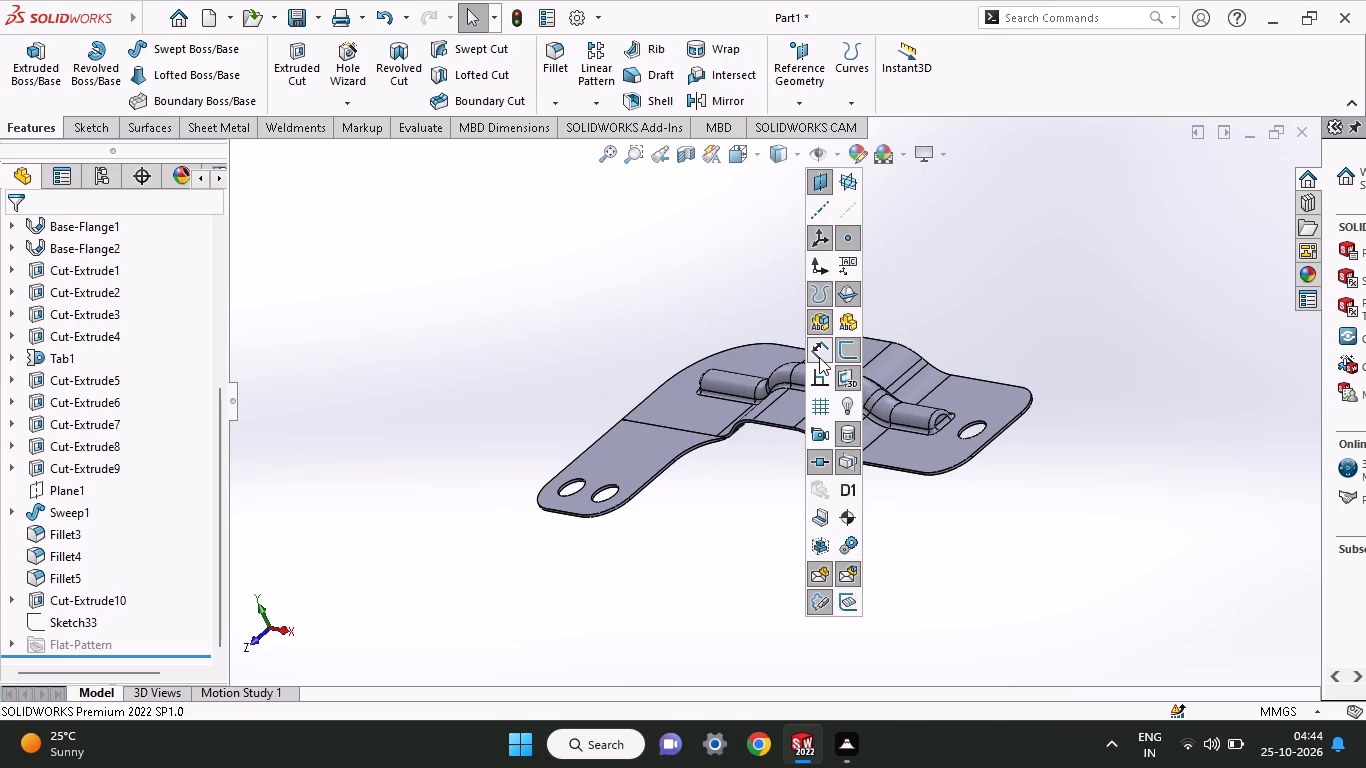
left_click(819, 357)
left_click(821, 332)
left_click(824, 296)
left_click(845, 296)
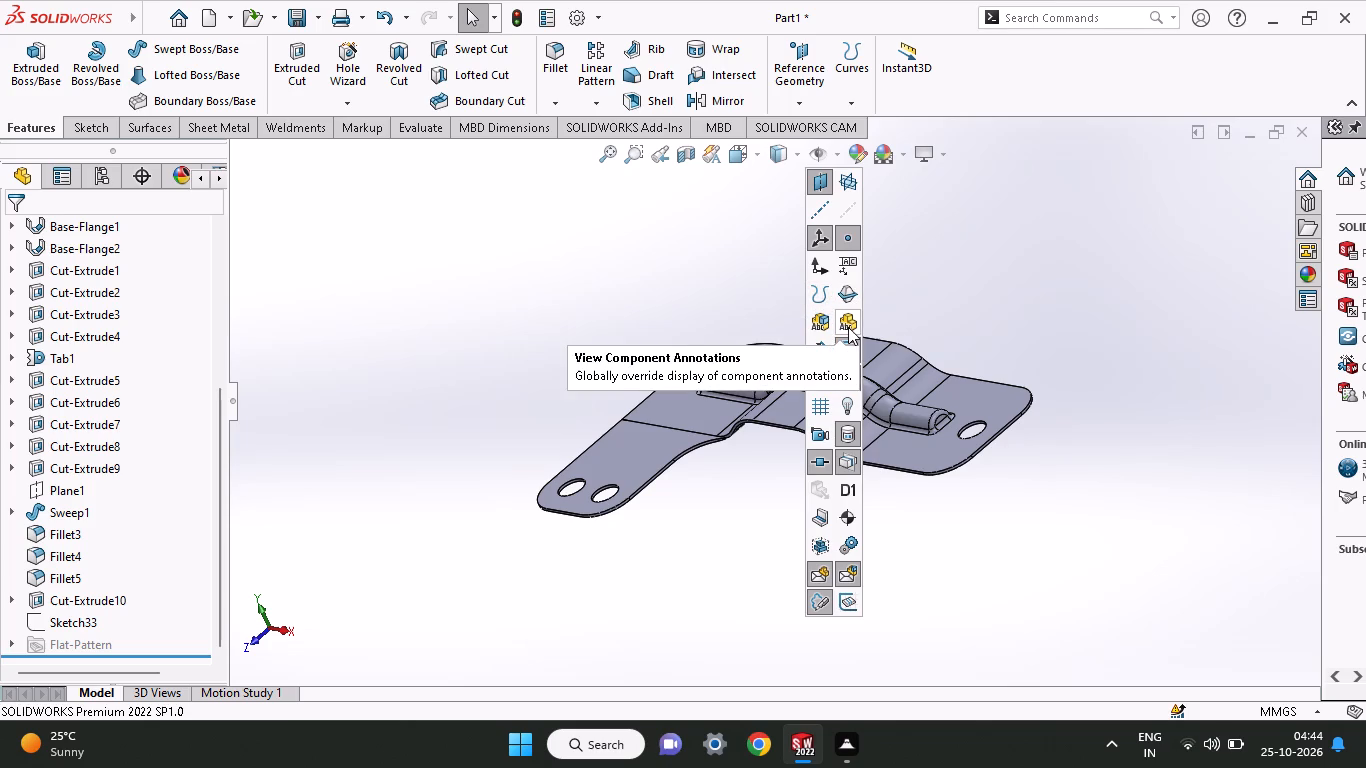
left_click(848, 345)
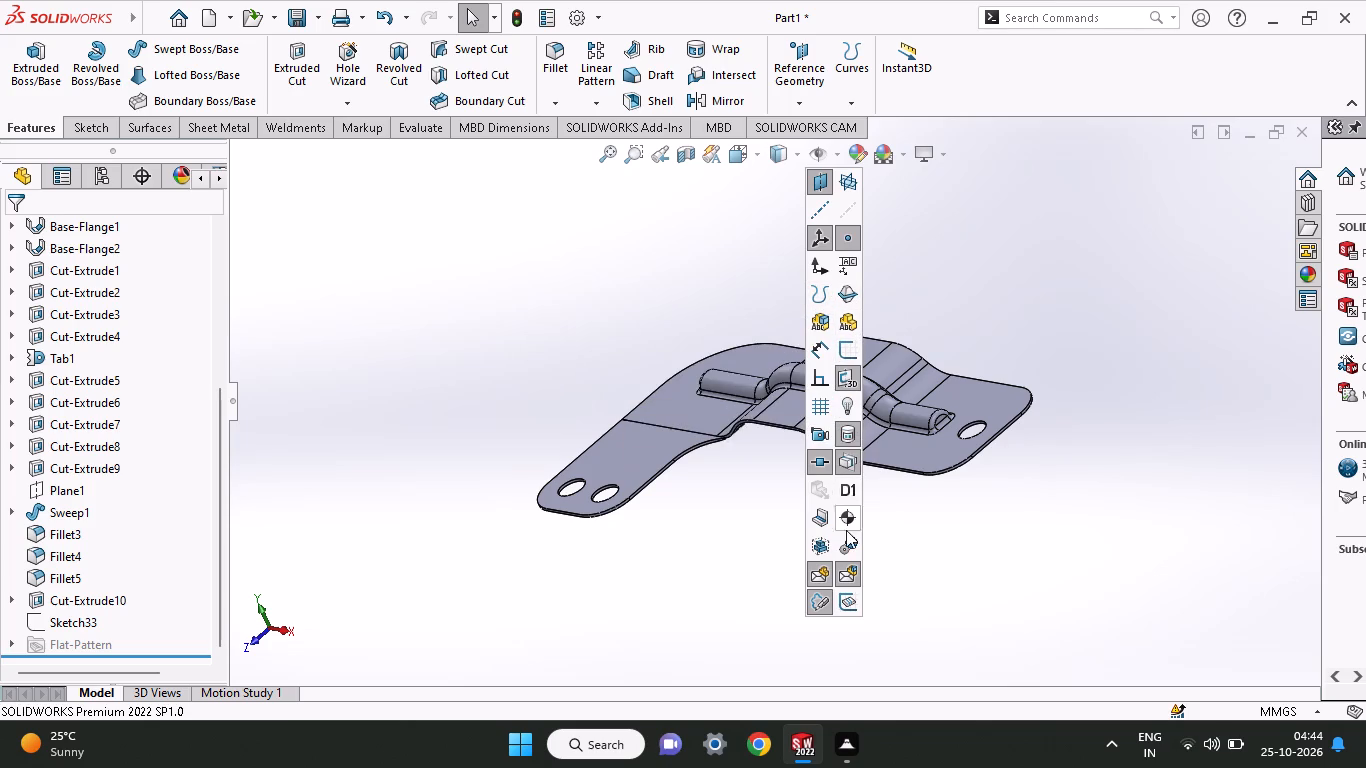
left_click(850, 248)
left_click(821, 243)
left_click(824, 186)
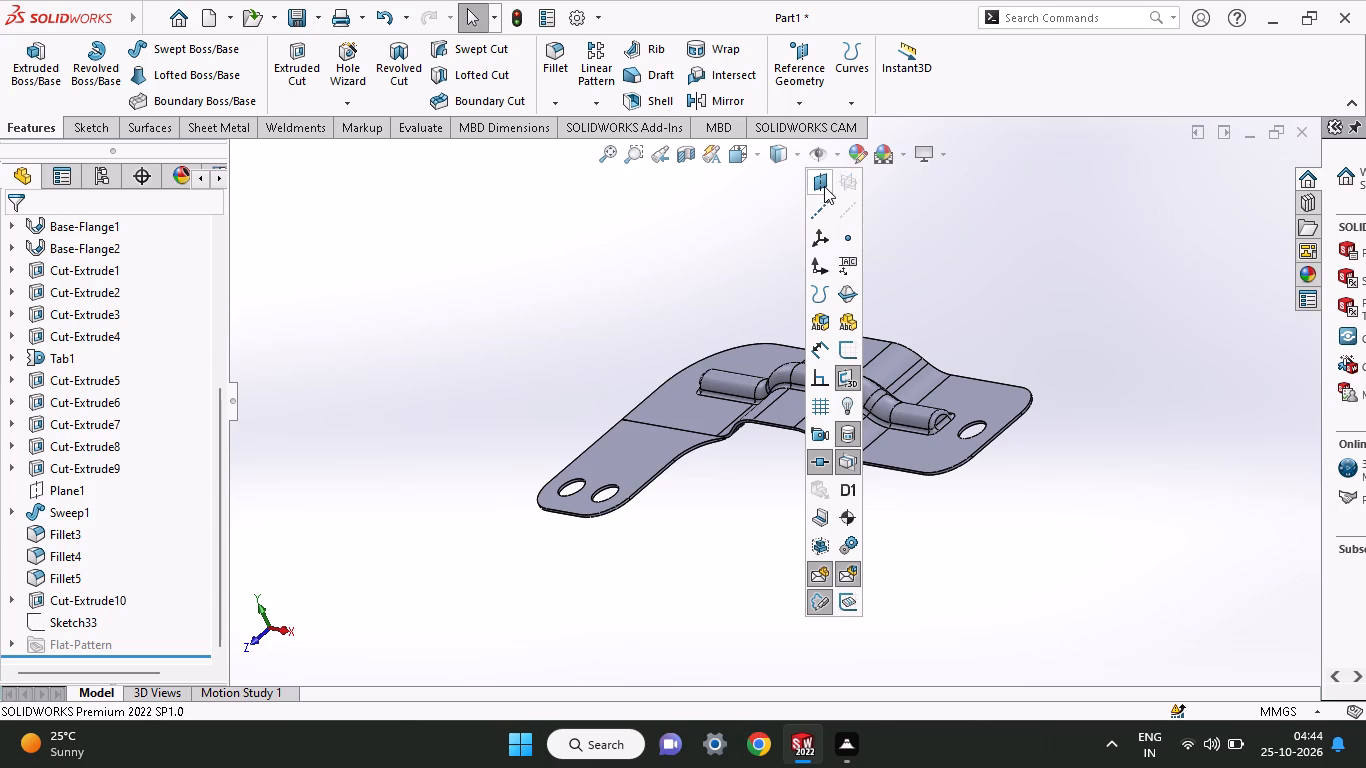
Turn off the other enabled item types in the global visibility settings, leaving bend lines hidden as well.
left_click(851, 379)
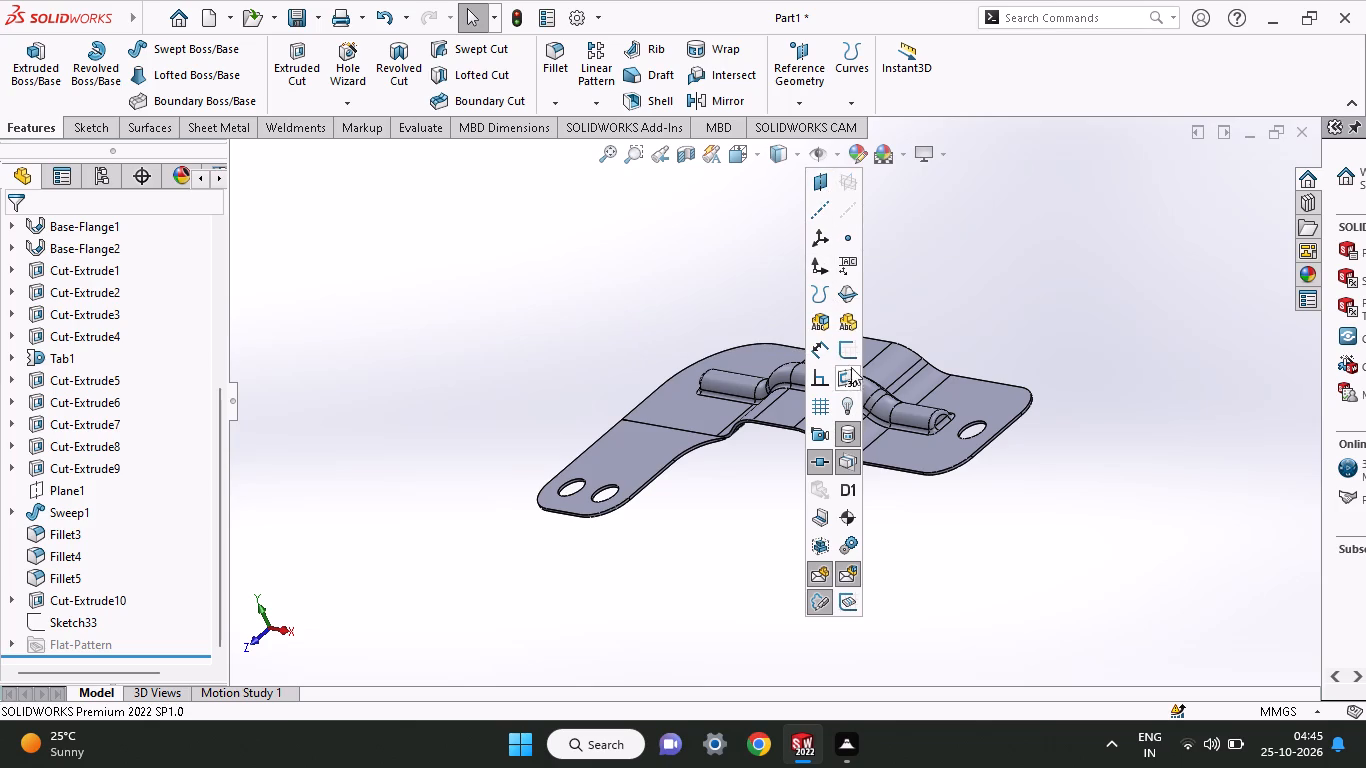
left_click(852, 353)
left_click(856, 350)
left_click(853, 433)
left_click(853, 470)
left_click(832, 459)
left_click(822, 472)
left_click(849, 573)
left_click(814, 586)
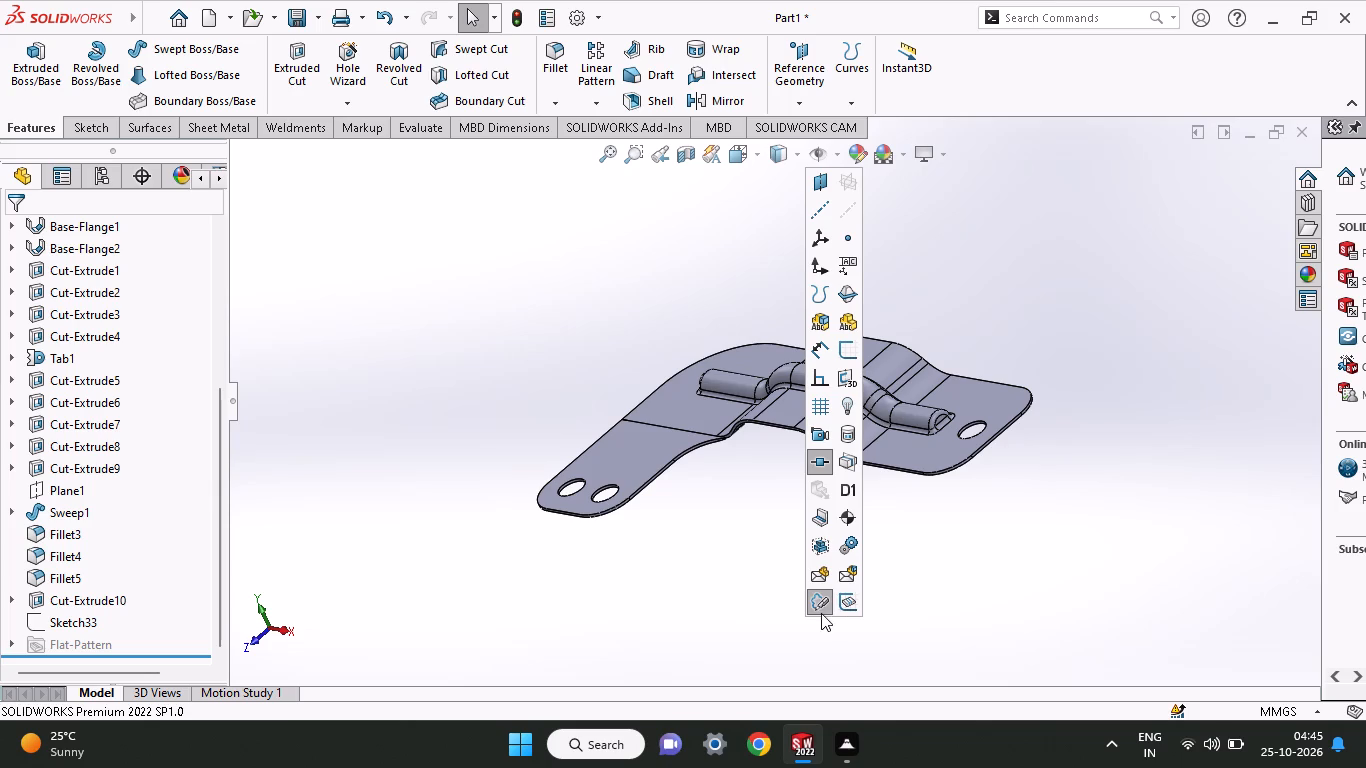
left_click(808, 600)
left_click(855, 600)
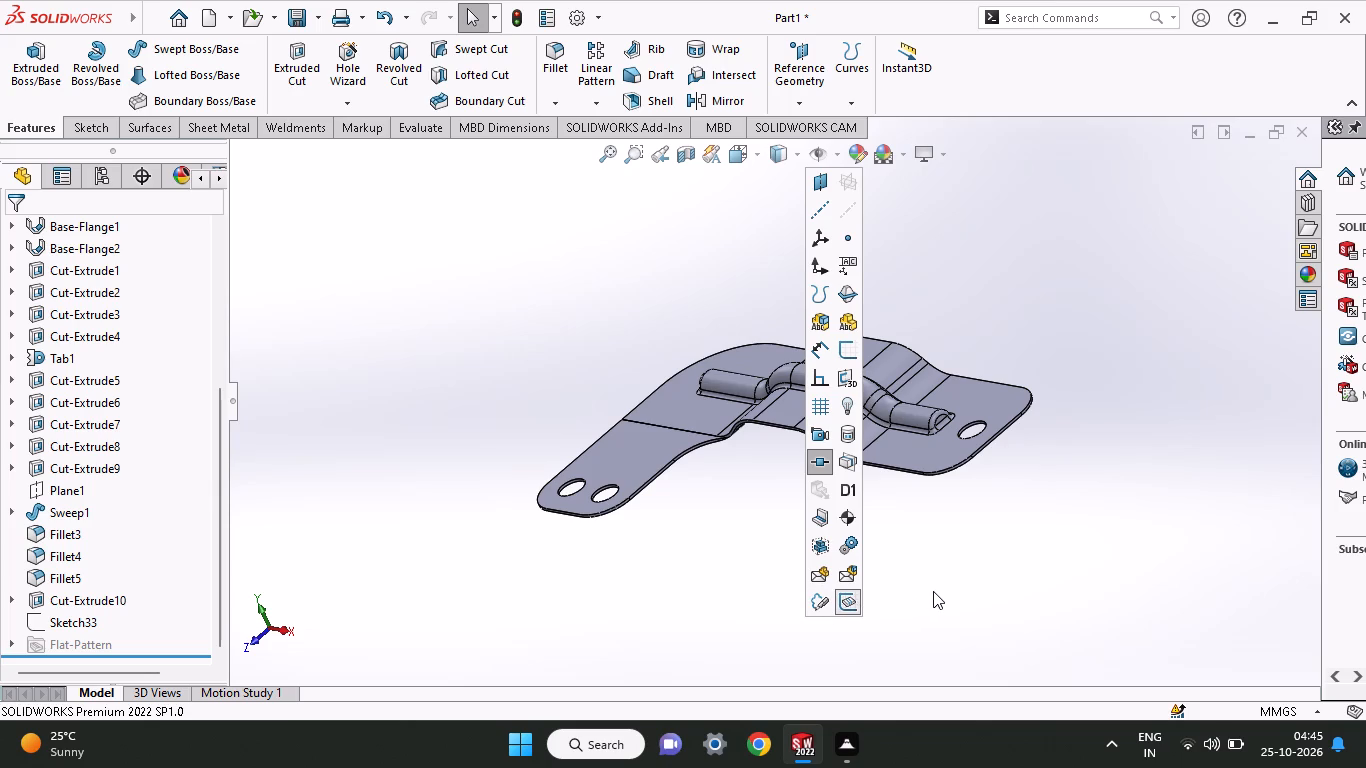
left_click(861, 609)
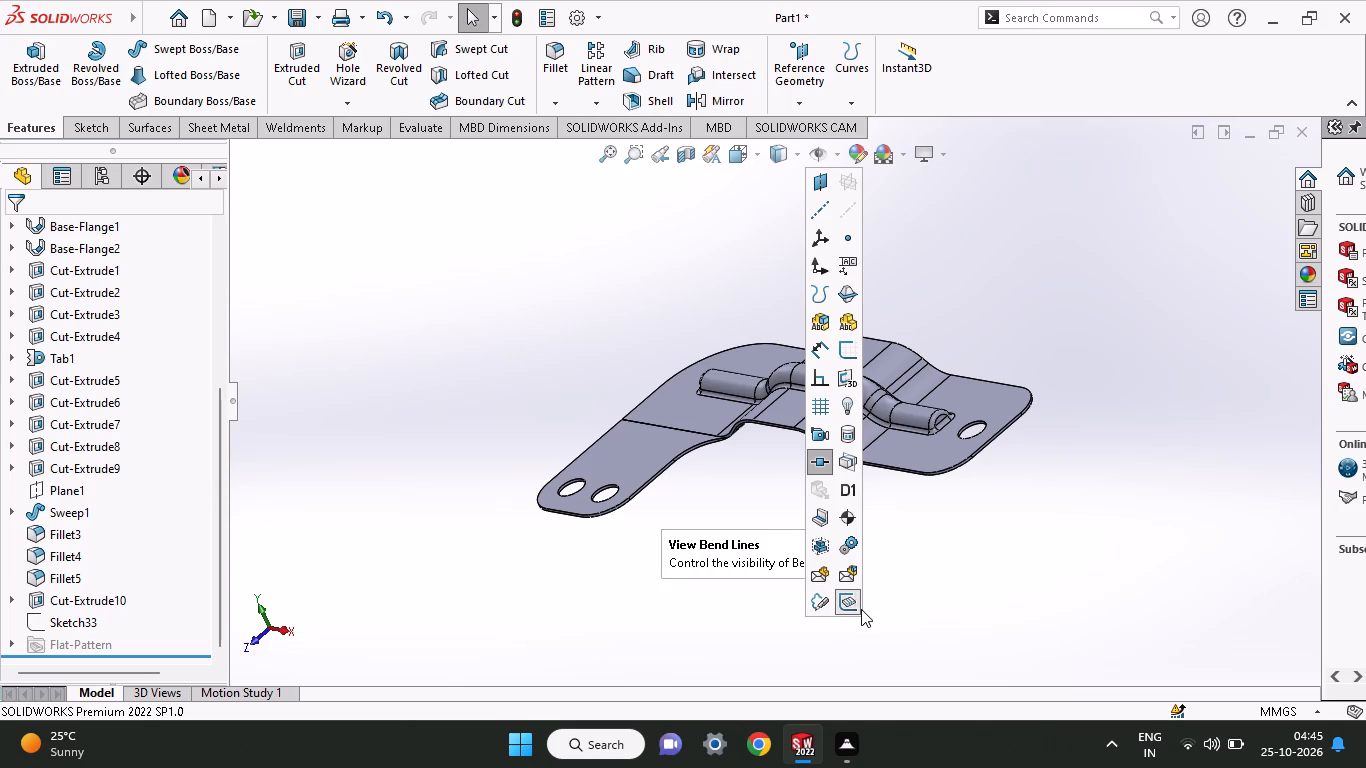
left_click(846, 603)
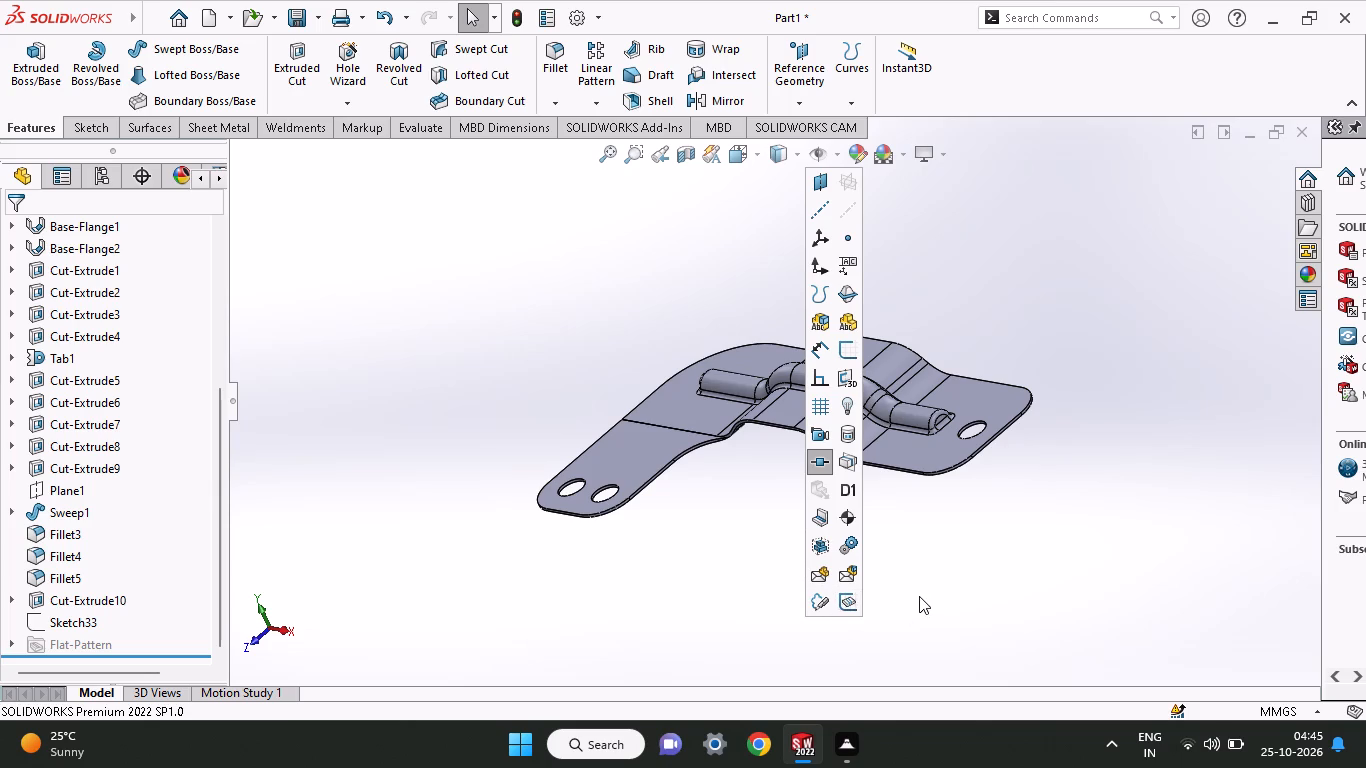
left_click(910, 274)
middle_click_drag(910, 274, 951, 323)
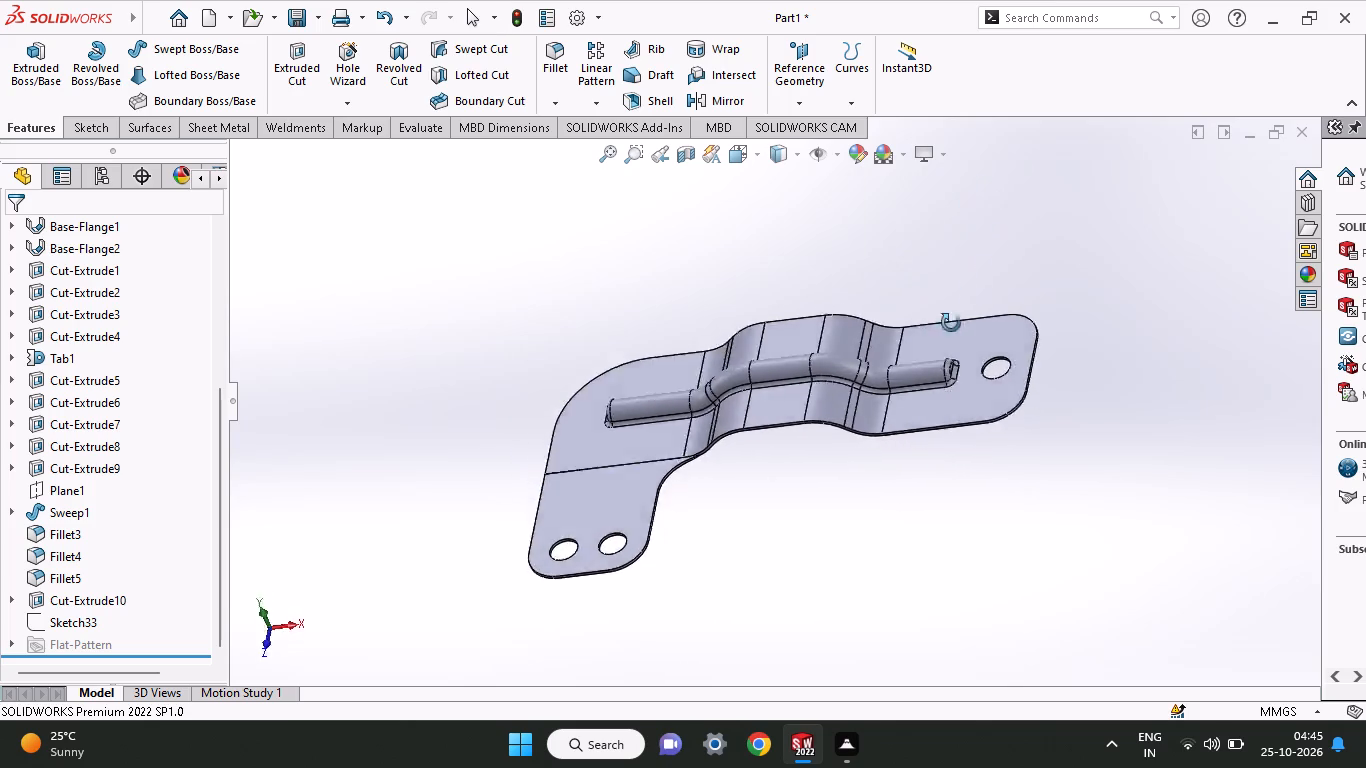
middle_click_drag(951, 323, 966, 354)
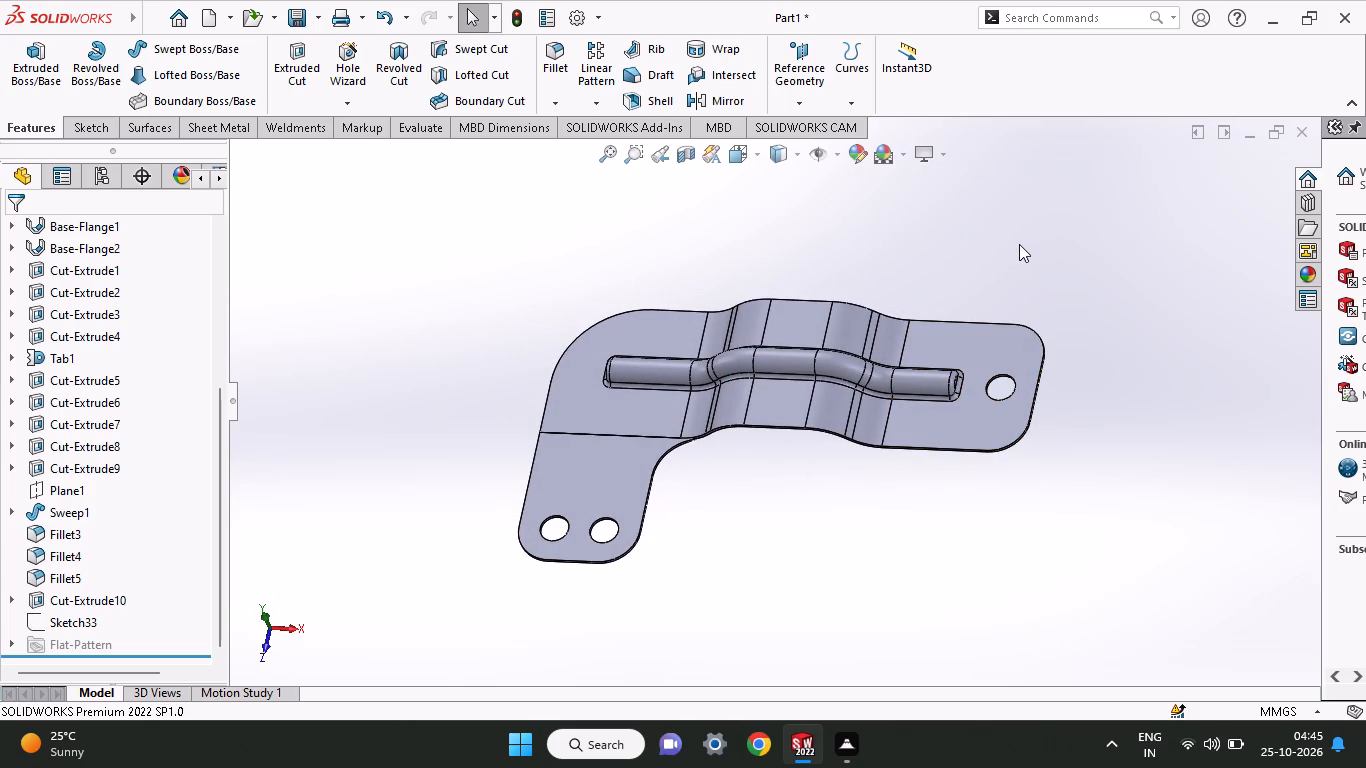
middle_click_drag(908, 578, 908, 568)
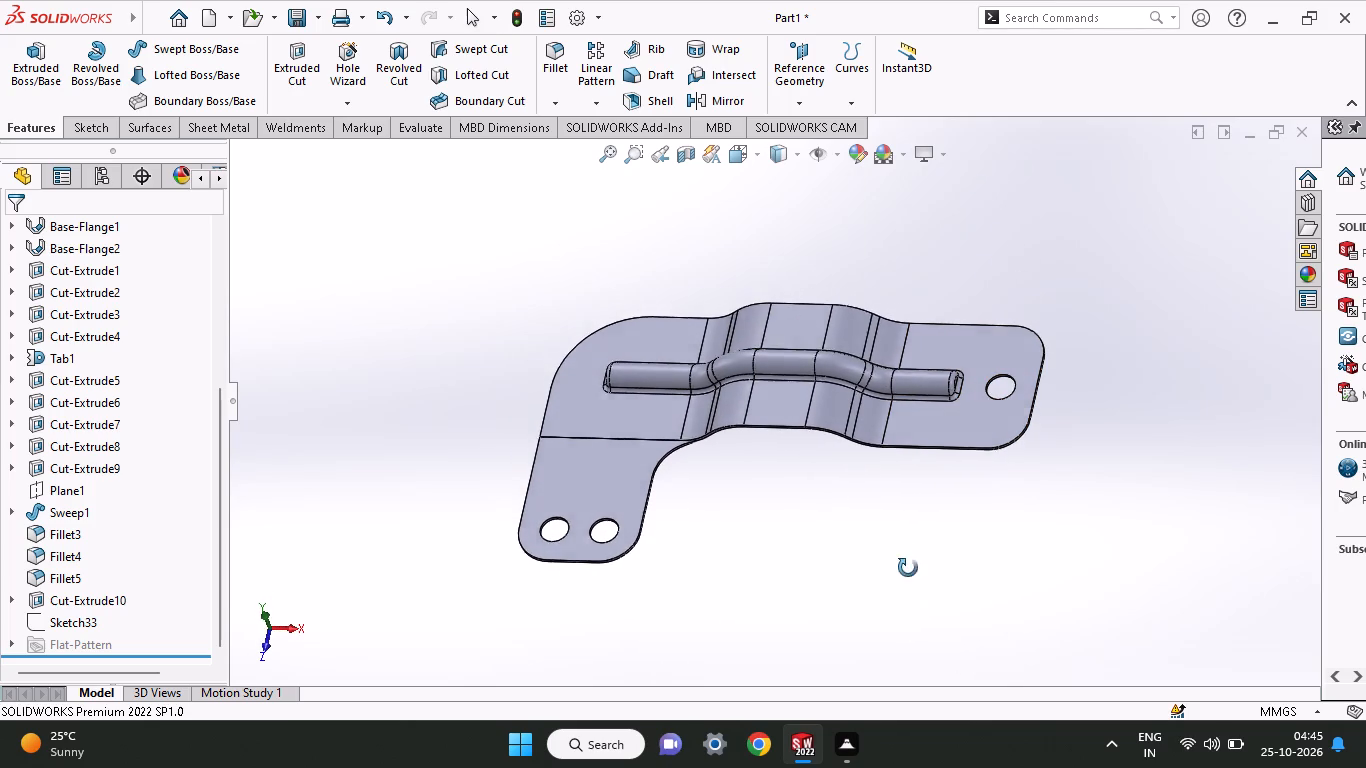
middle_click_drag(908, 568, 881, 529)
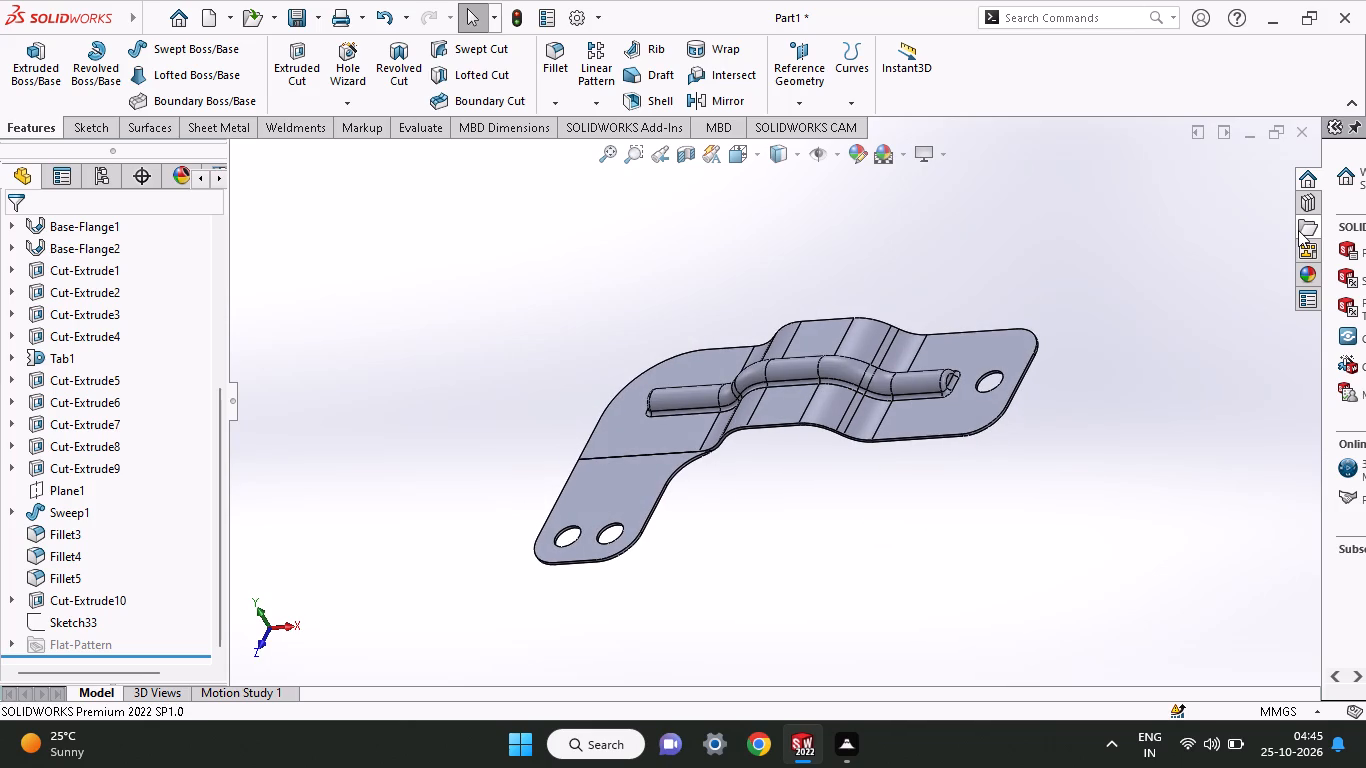
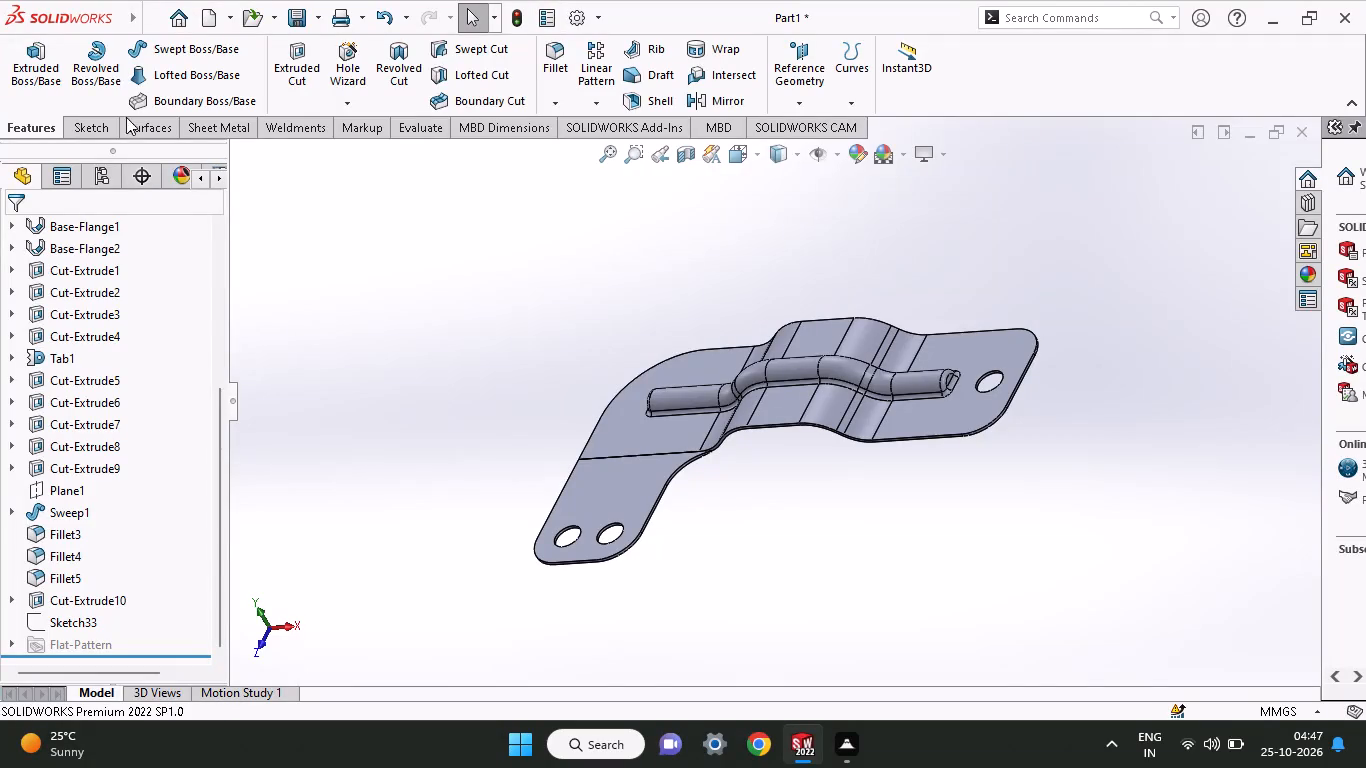
Inspect the bracket's stiffening bead, bends and holes from several angles.
left_click(228, 137)
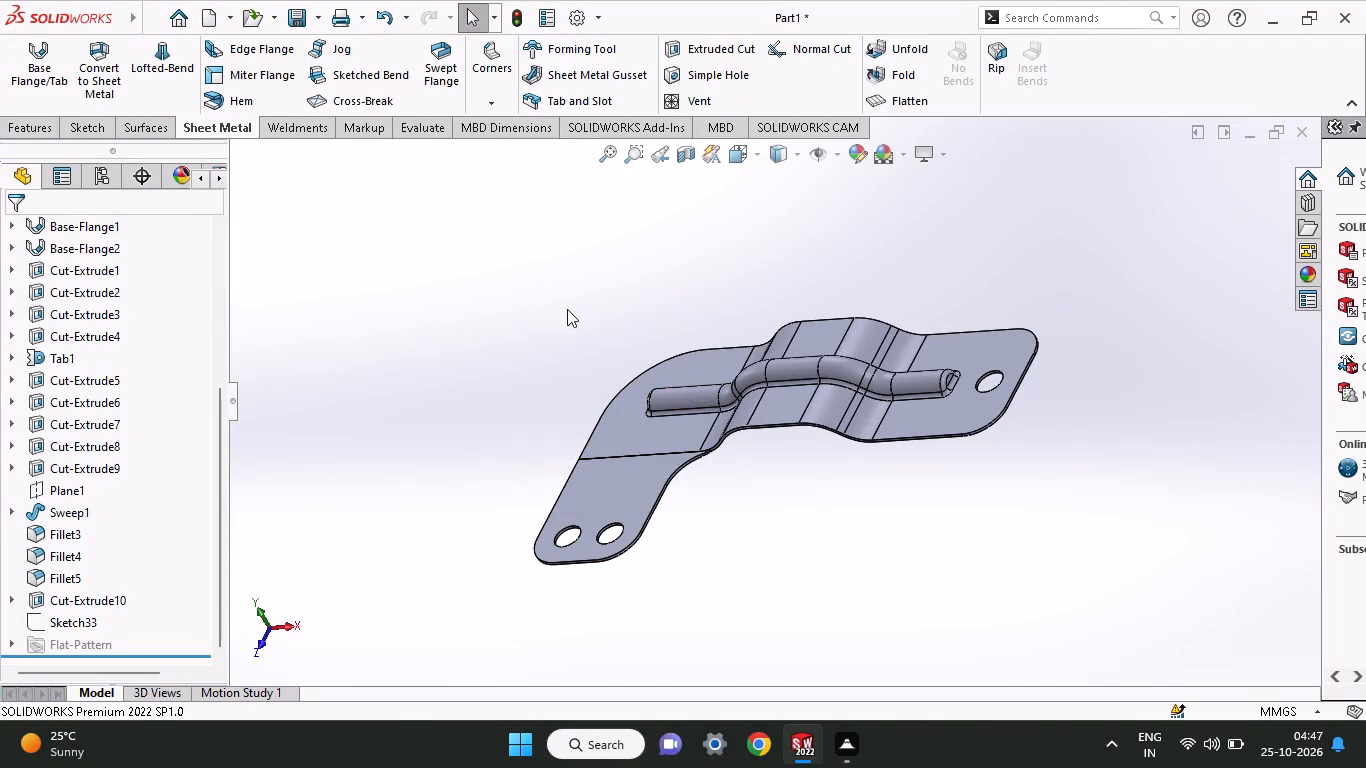
middle_click_drag(569, 288, 622, 240)
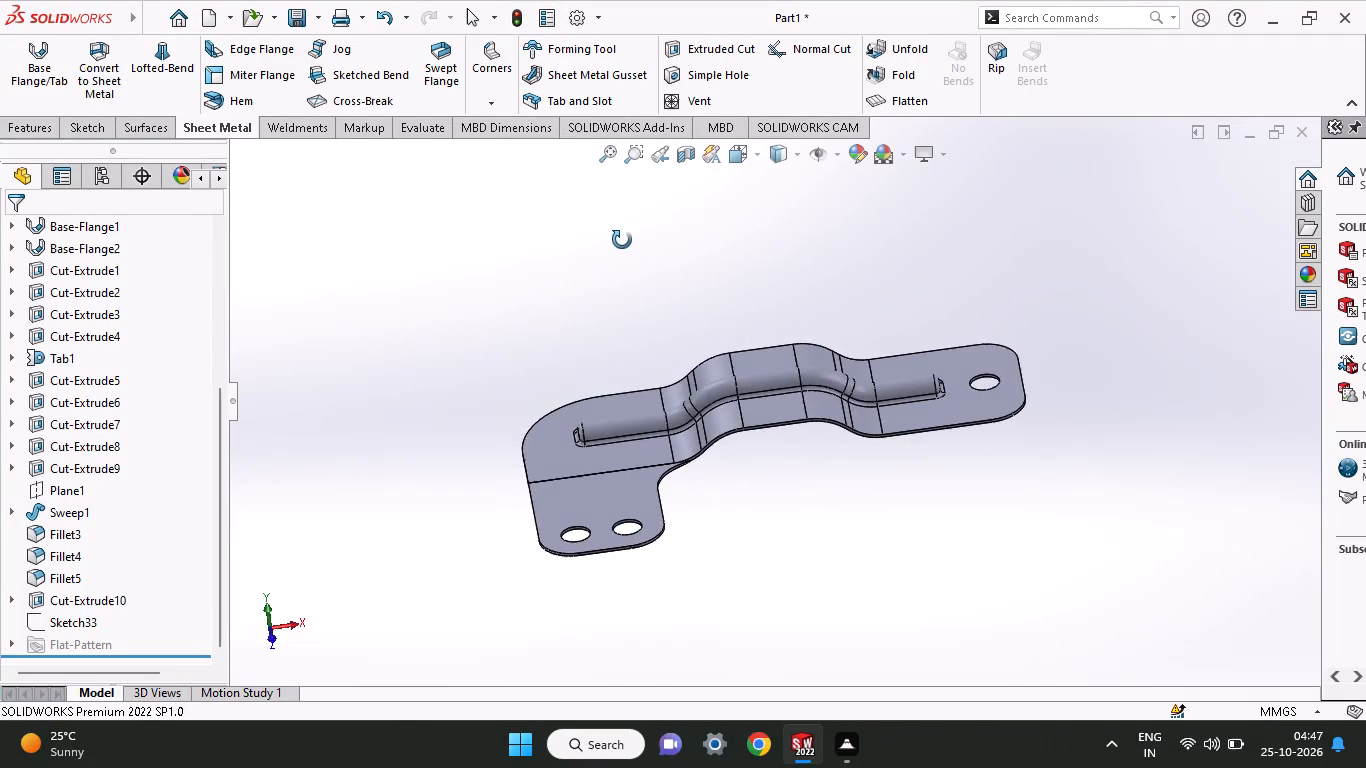
middle_click_drag(622, 240, 599, 260)
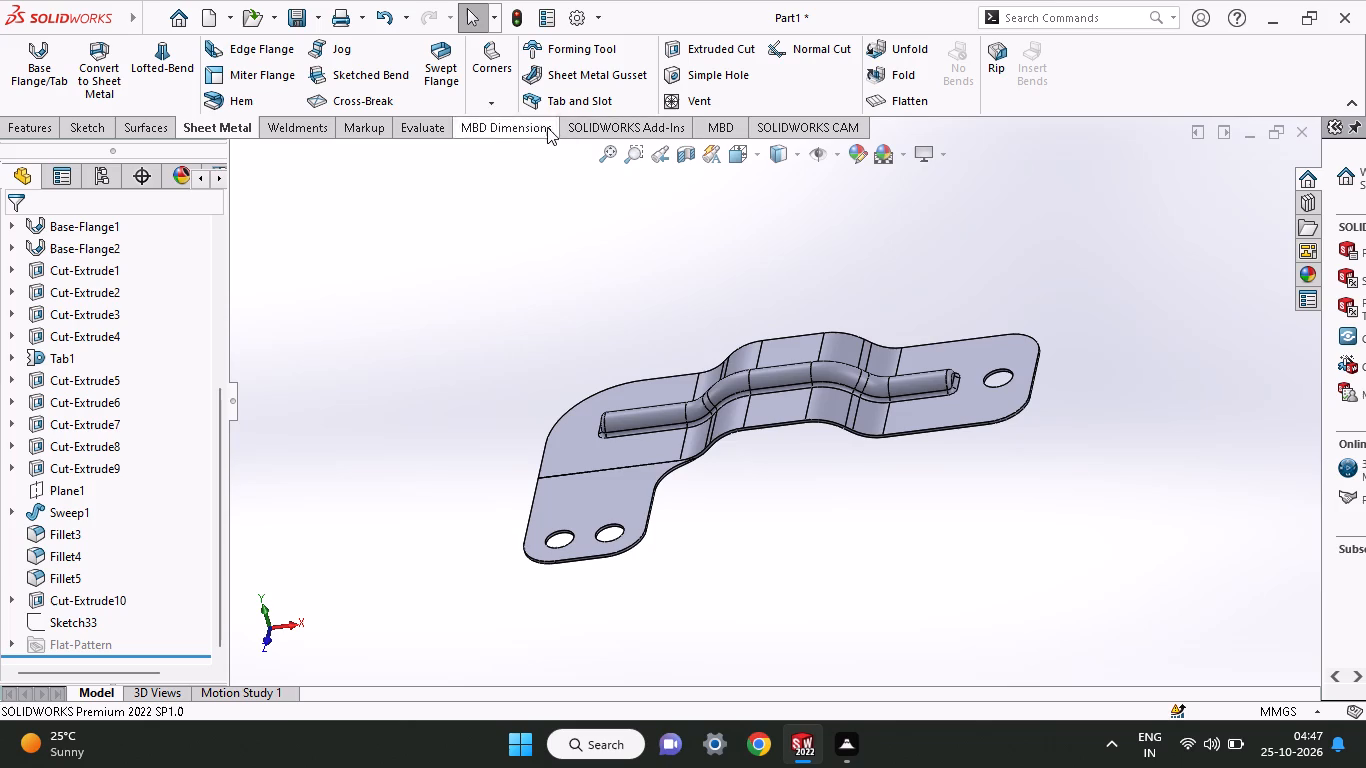
left_click(91, 137)
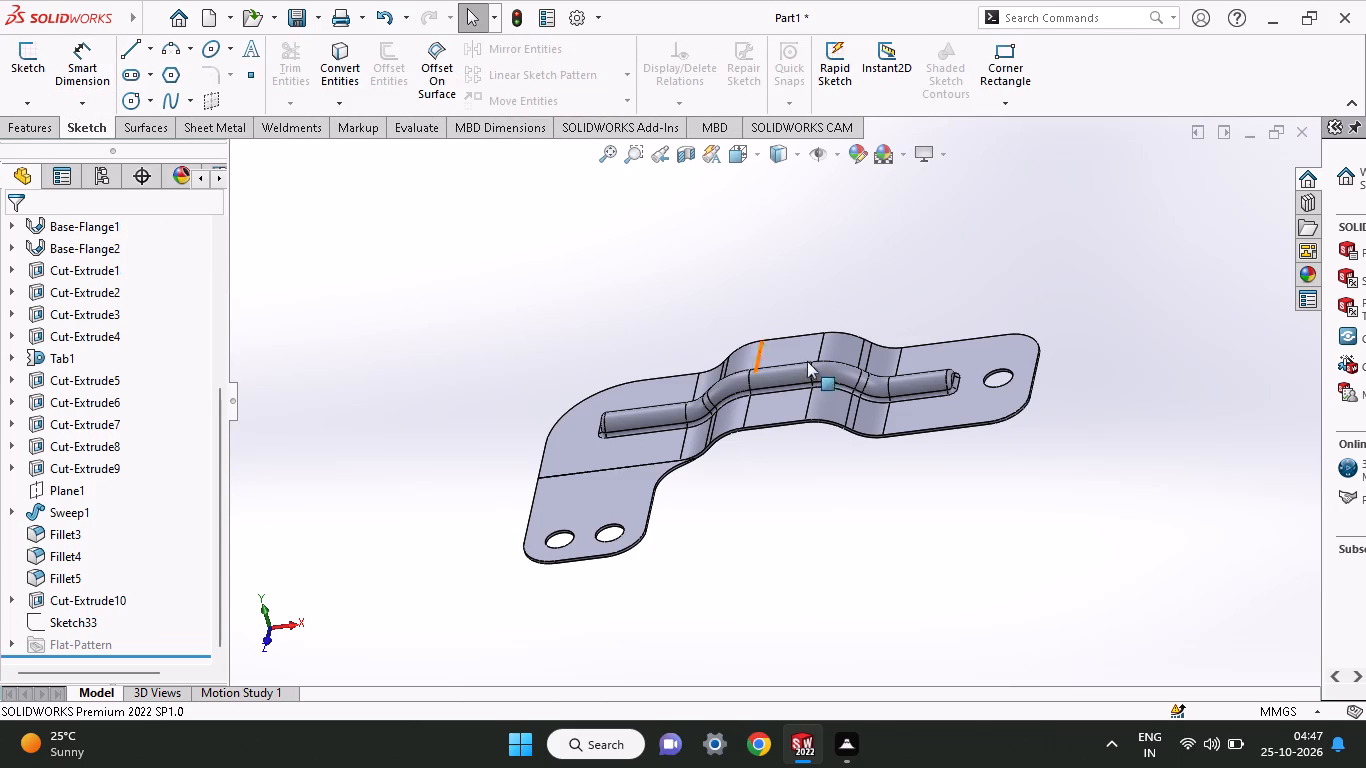
middle_click_drag(967, 525, 946, 625)
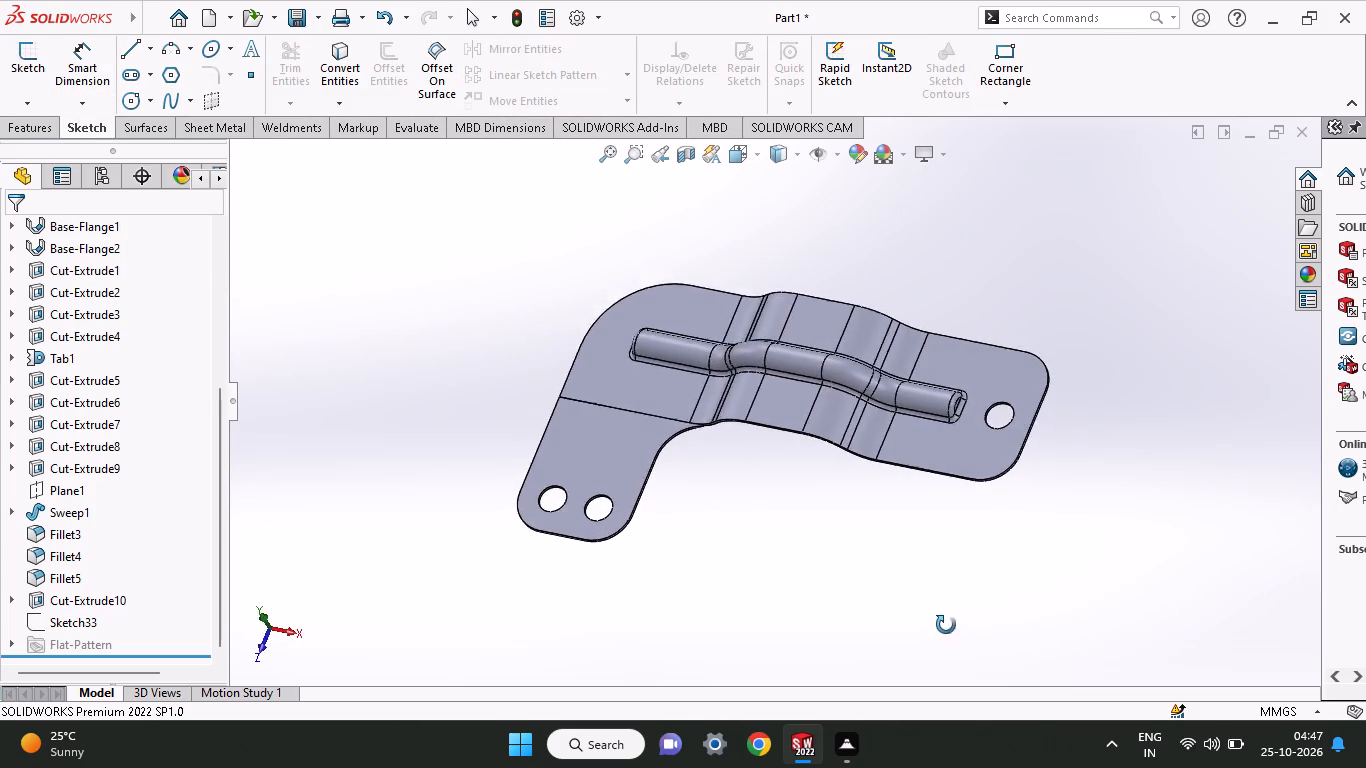
middle_click_drag(946, 625, 777, 486)
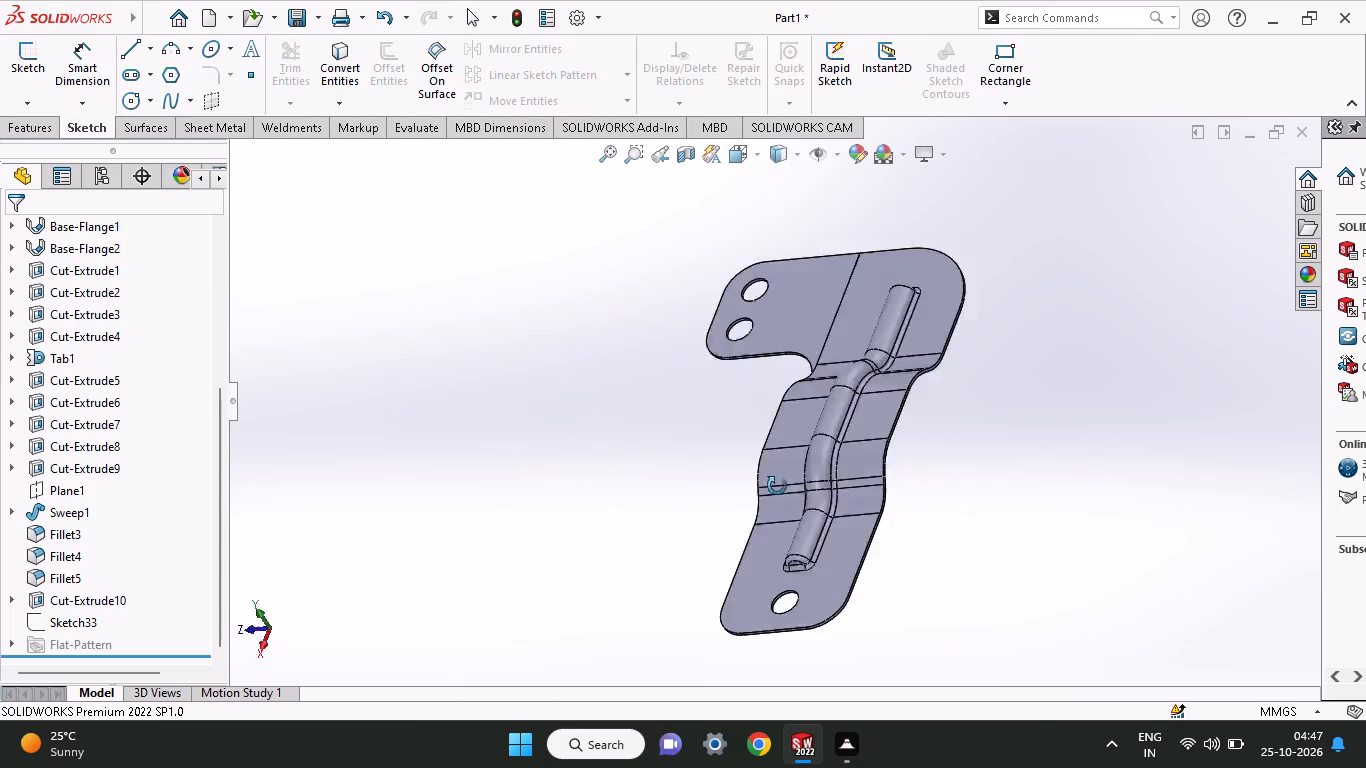
middle_click_drag(777, 486, 891, 208)
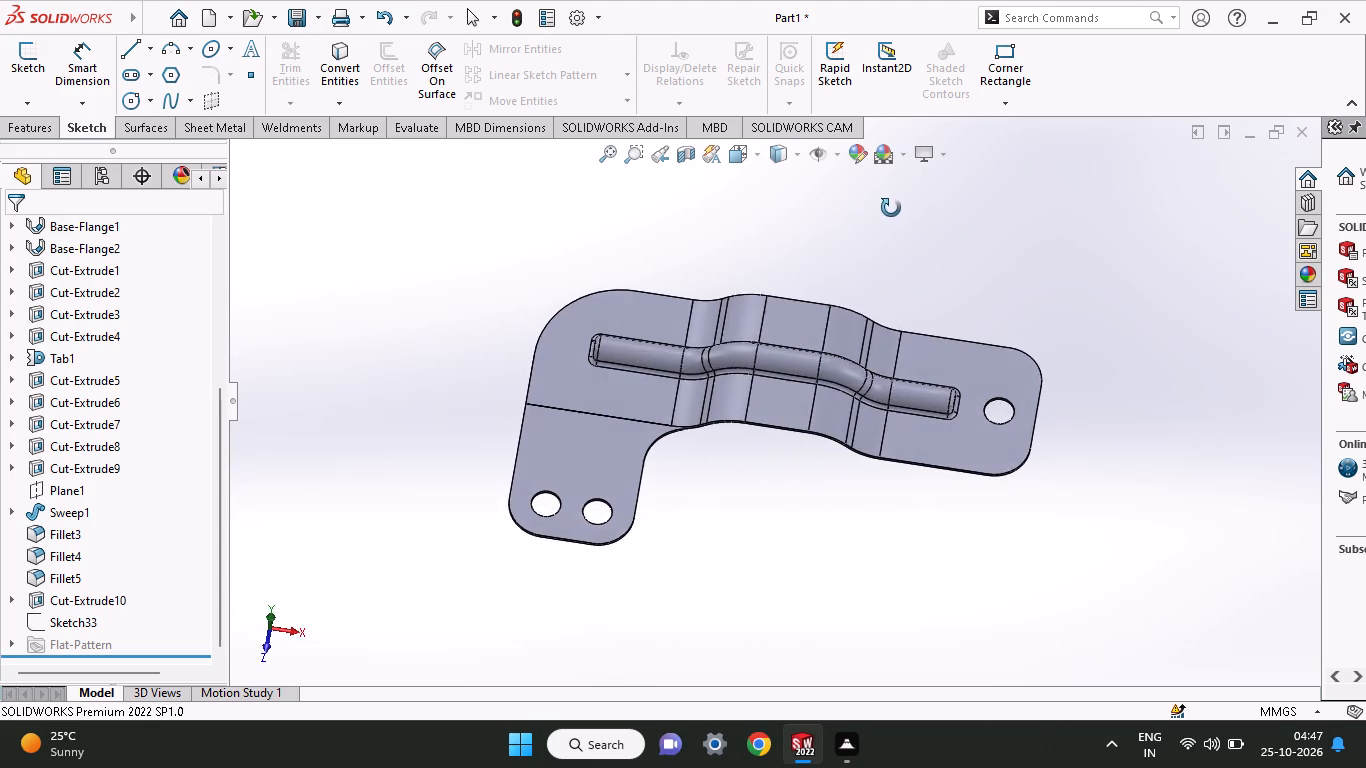
middle_click_drag(891, 208, 892, 208)
middle_click_drag(808, 488, 865, 448)
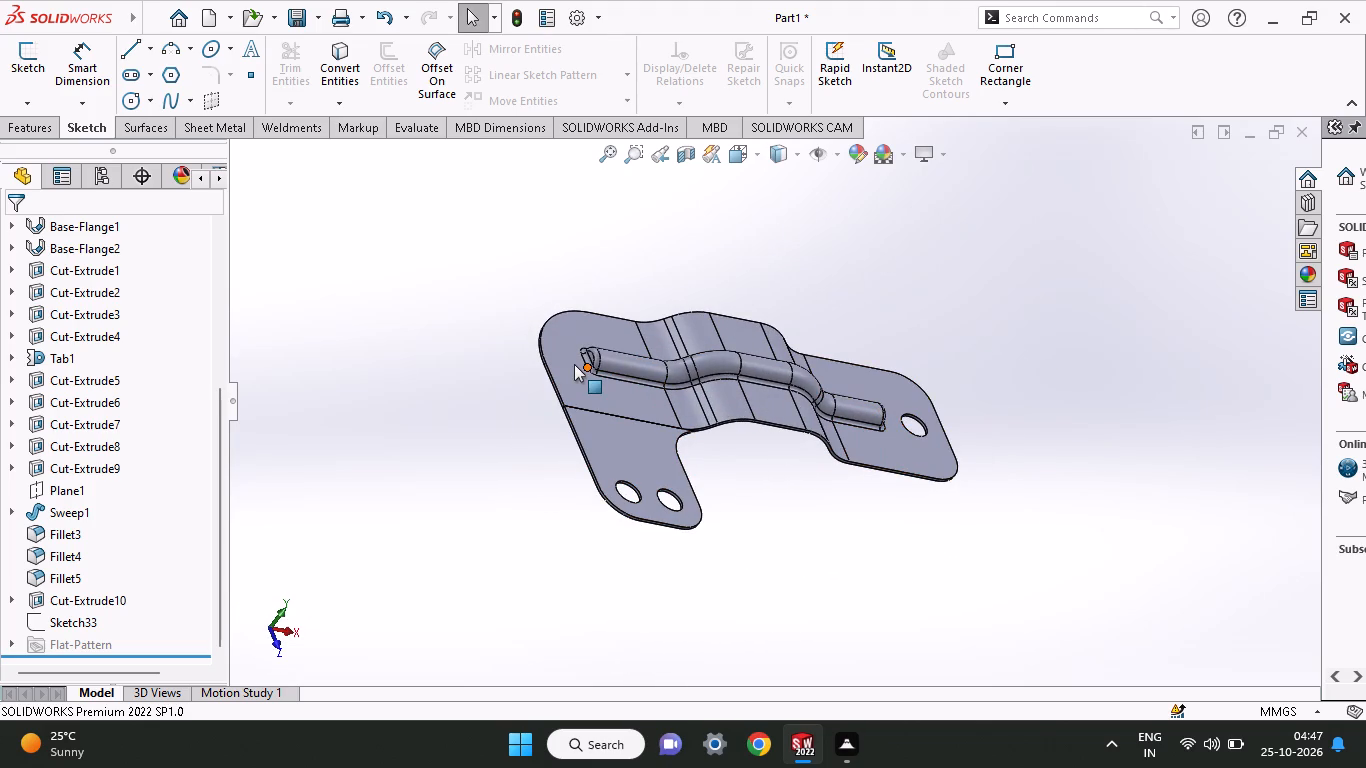
left_click(0, 129)
left_click(23, 125)
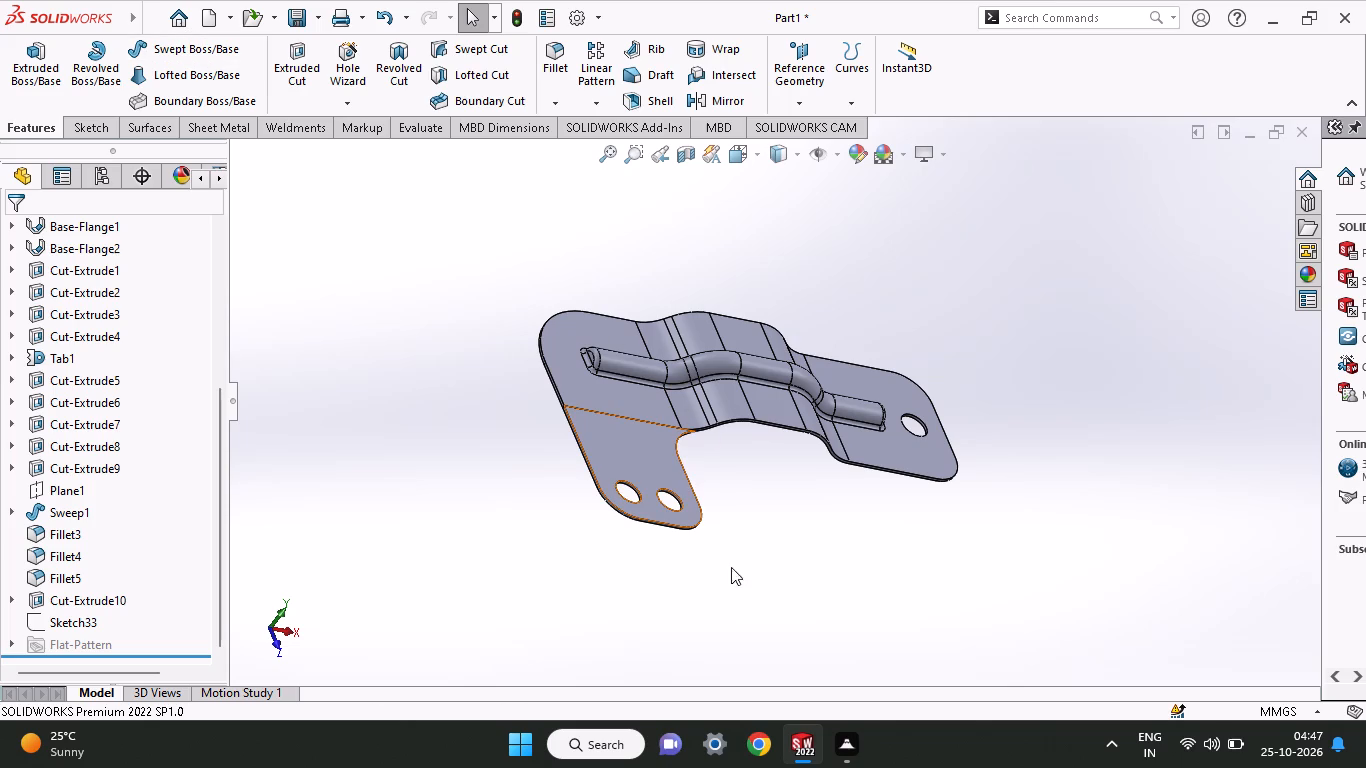
middle_click_drag(765, 519, 712, 526)
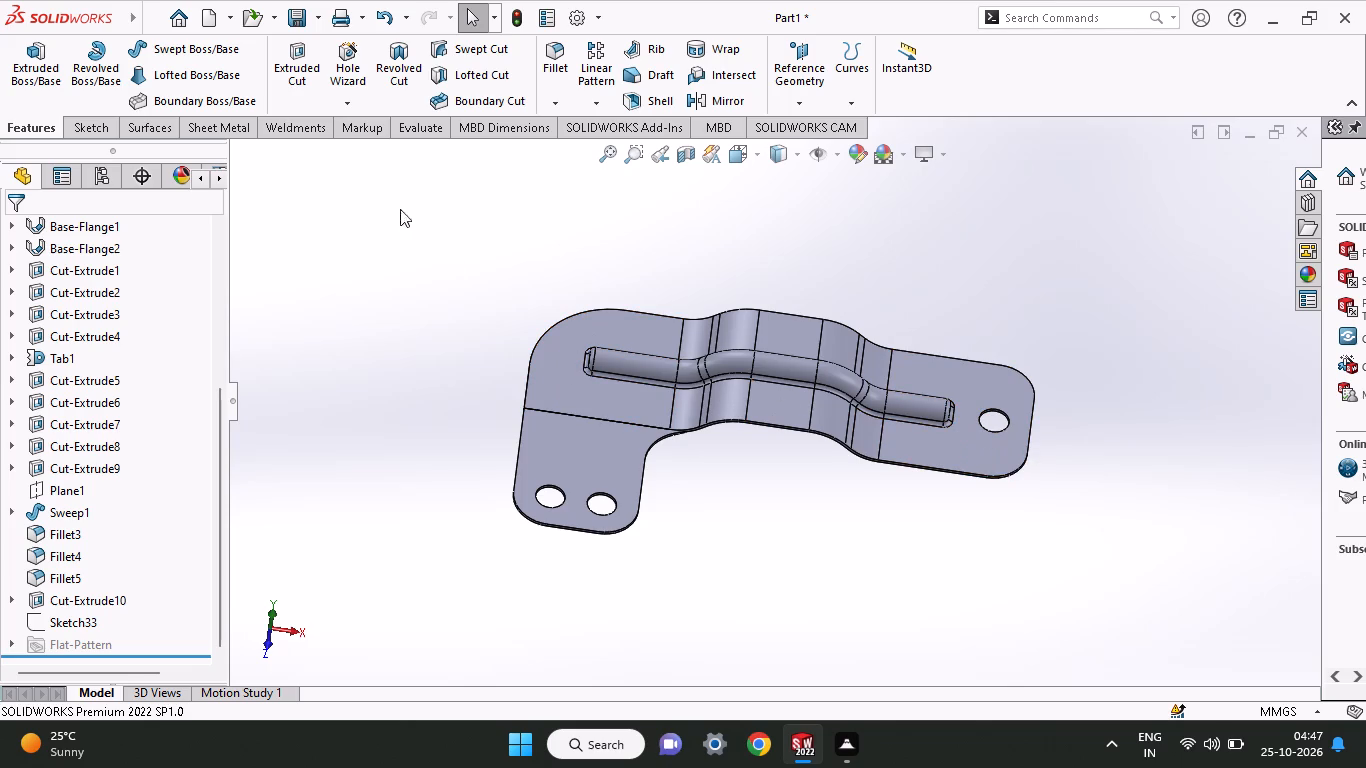
left_click(204, 51)
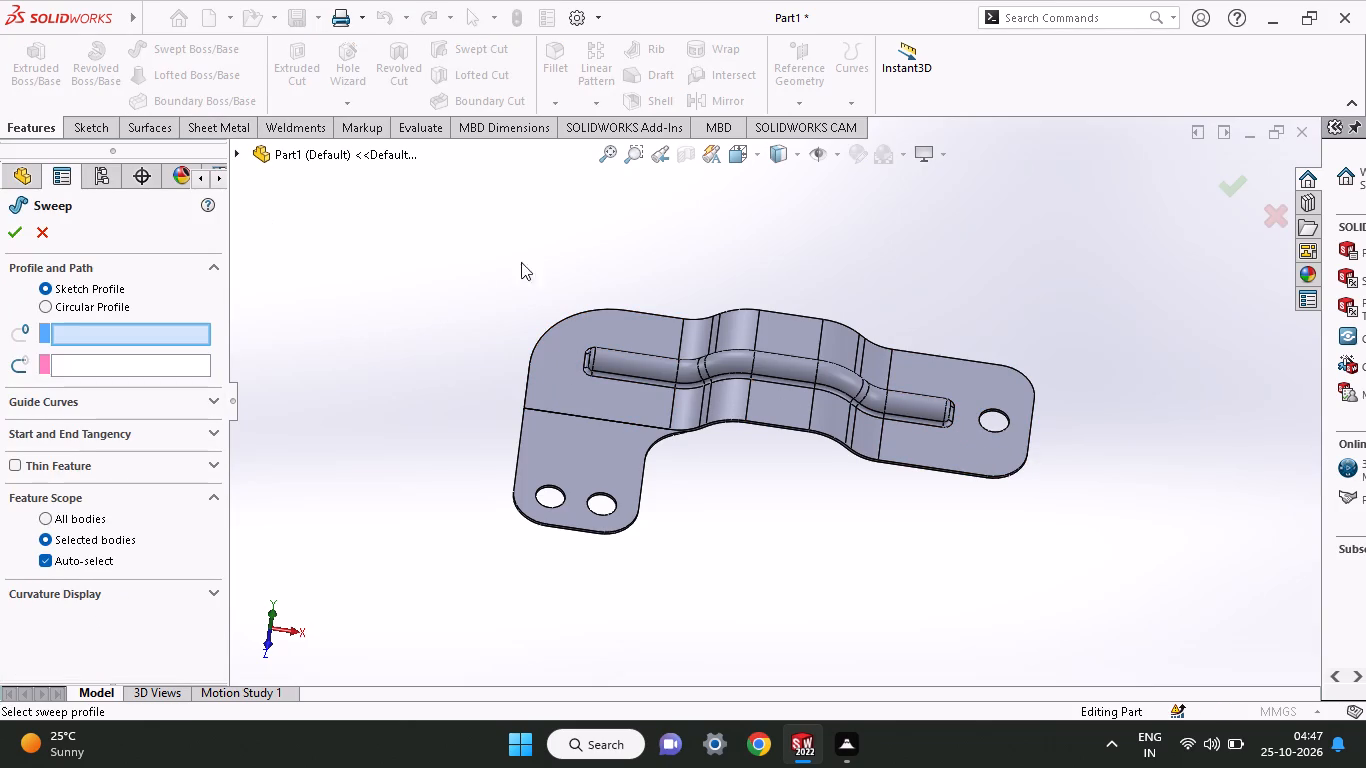
left_click(39, 232)
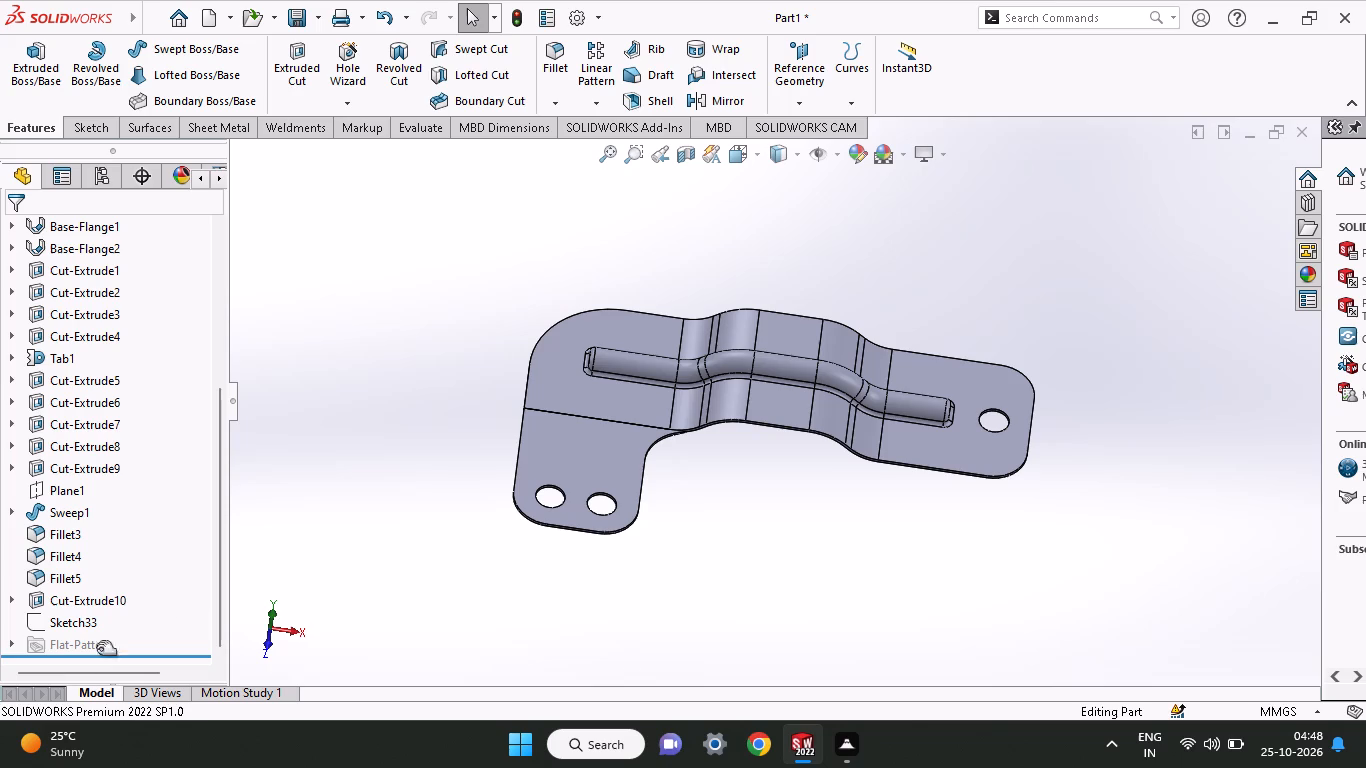
Examine the bracket's upper face, side profile and underside, including both ends of the swept bead.
middle_click_drag(925, 602, 989, 522)
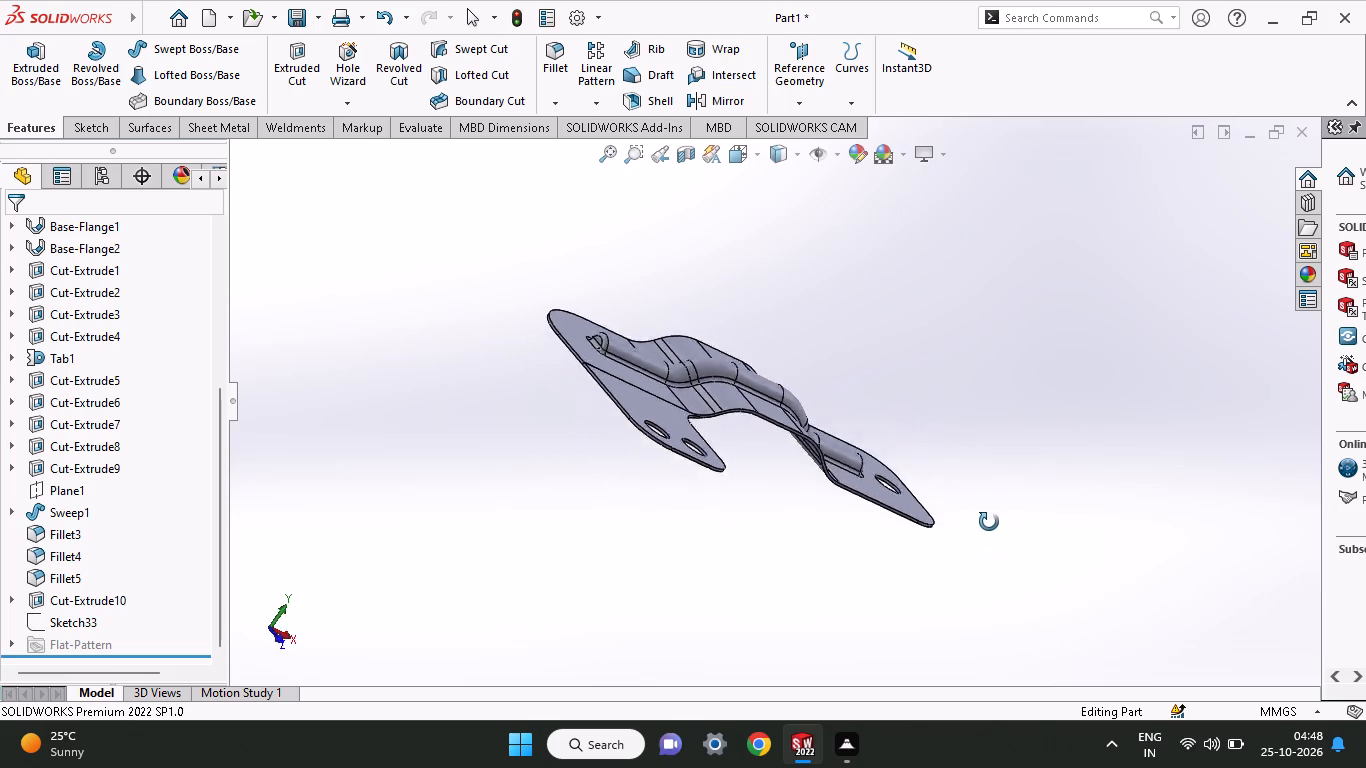
middle_click_drag(989, 522, 876, 618)
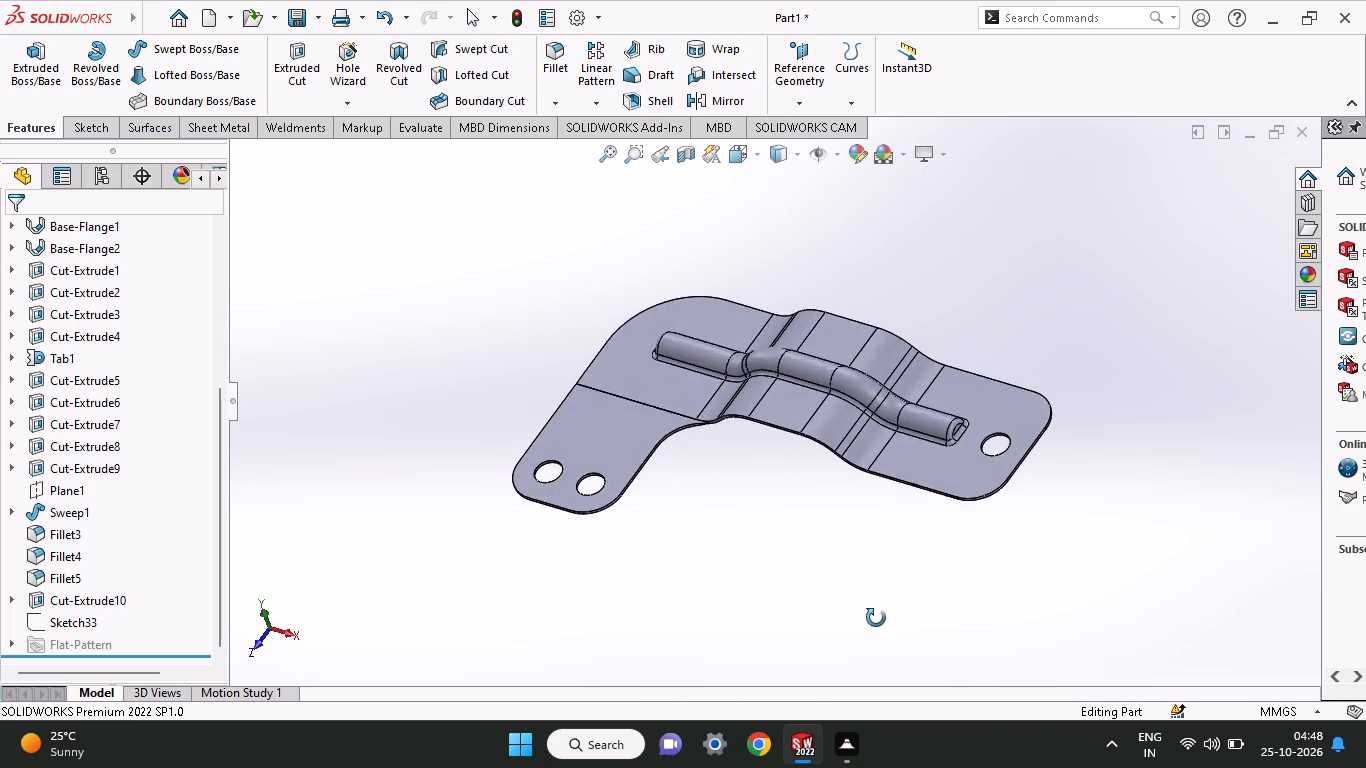
middle_click_drag(876, 618, 923, 541)
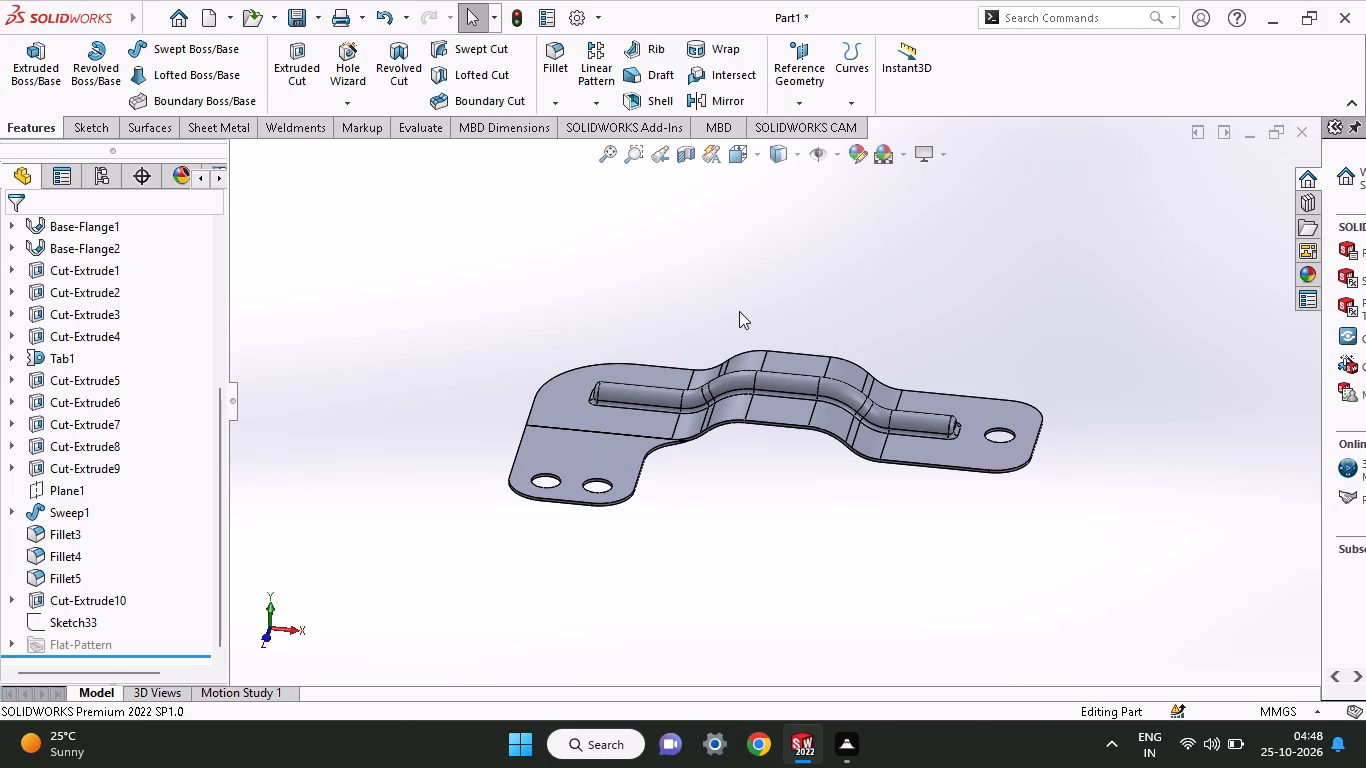
middle_click_drag(621, 308, 635, 326)
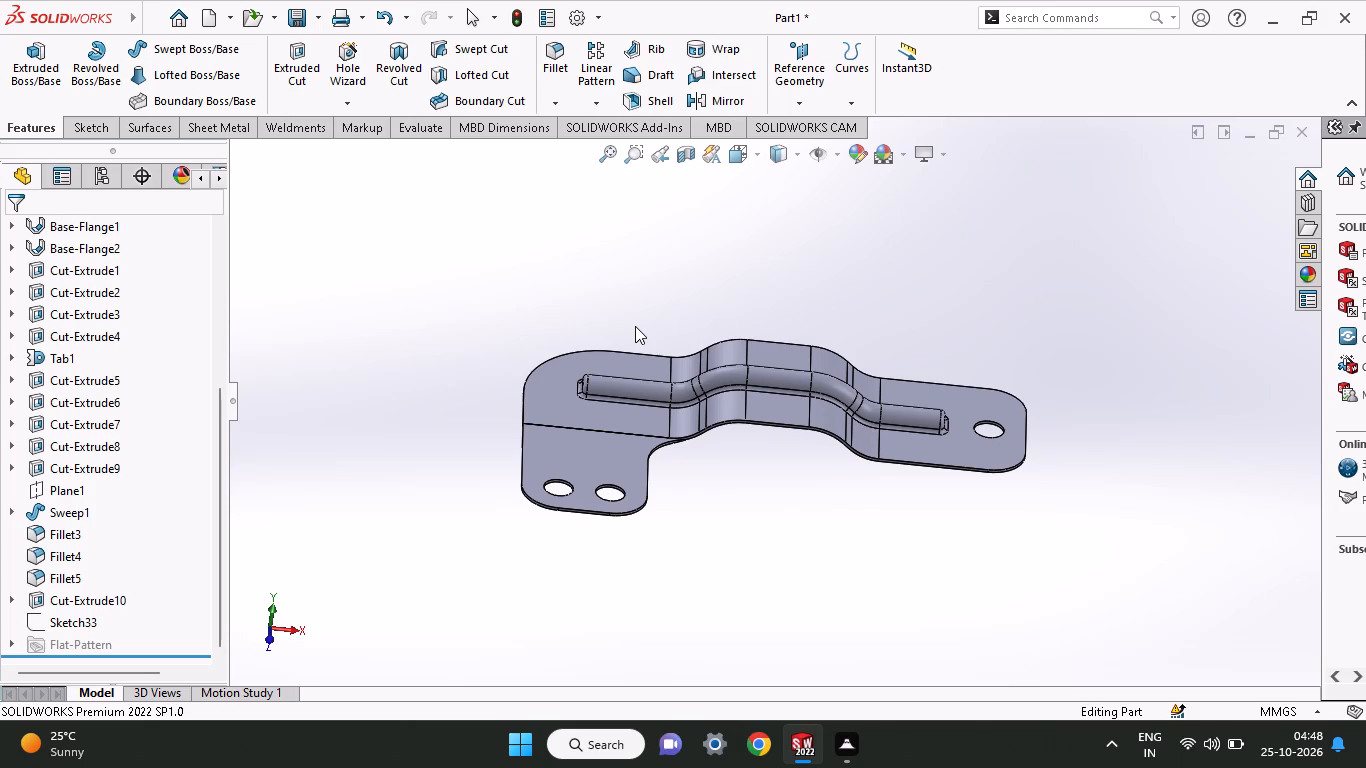
middle_click_drag(635, 326, 614, 332)
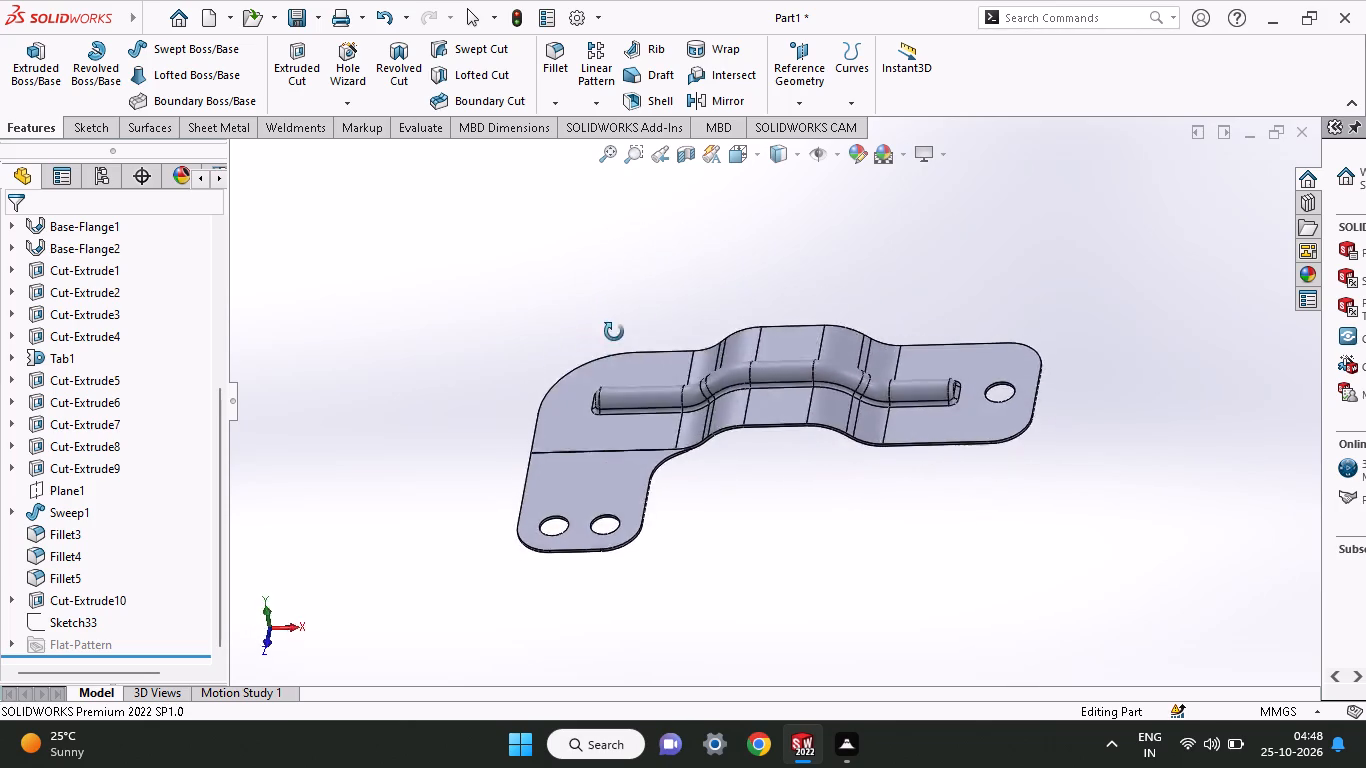
middle_click_drag(614, 332, 1205, 356)
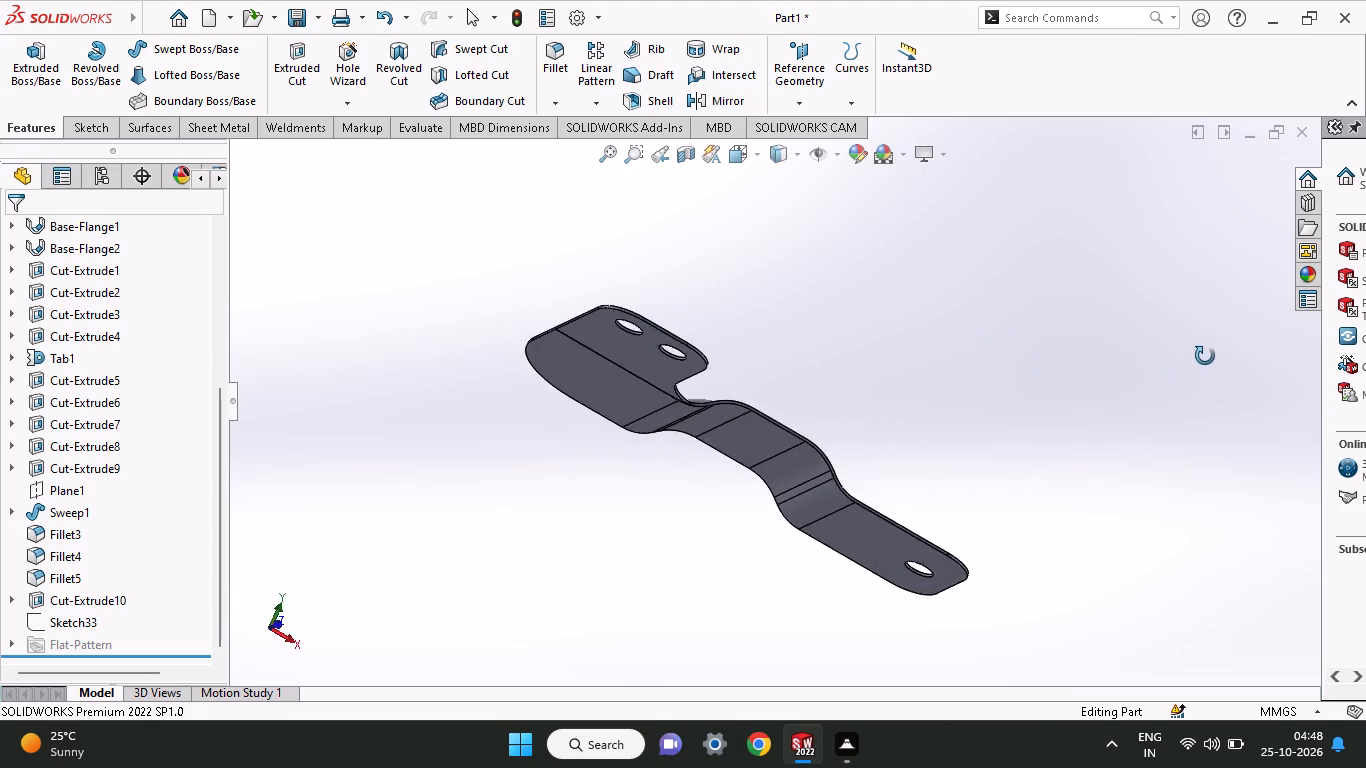
middle_click_drag(1205, 356, 1159, 440)
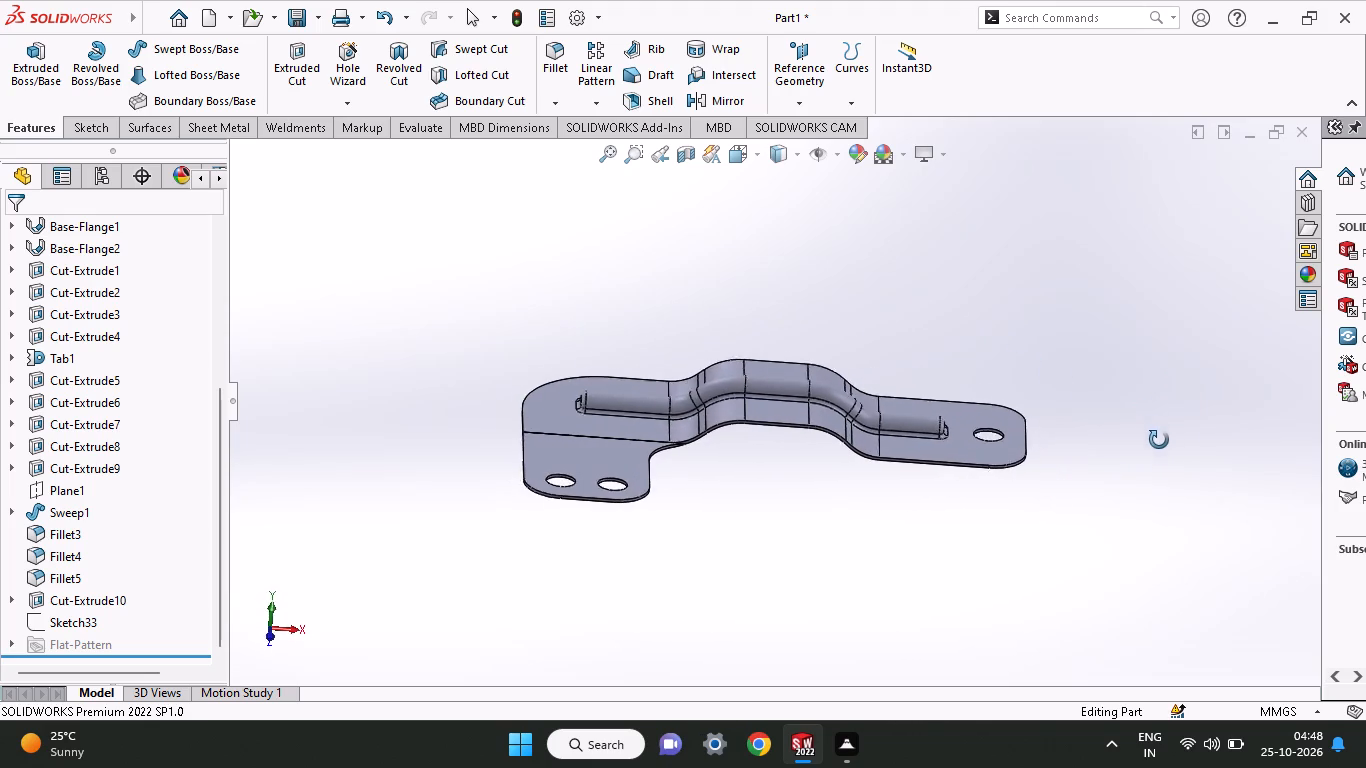
middle_click_drag(1159, 440, 1165, 459)
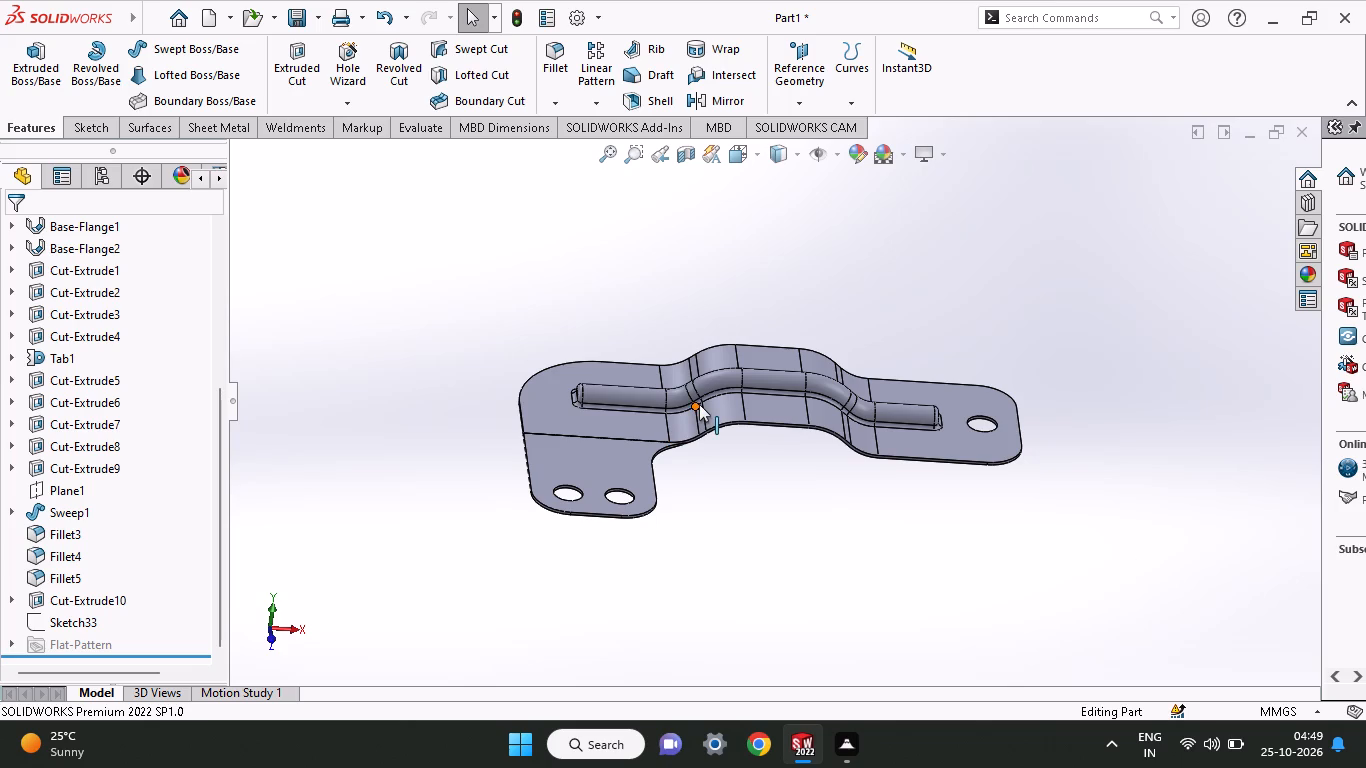
middle_click_drag(798, 506, 807, 429)
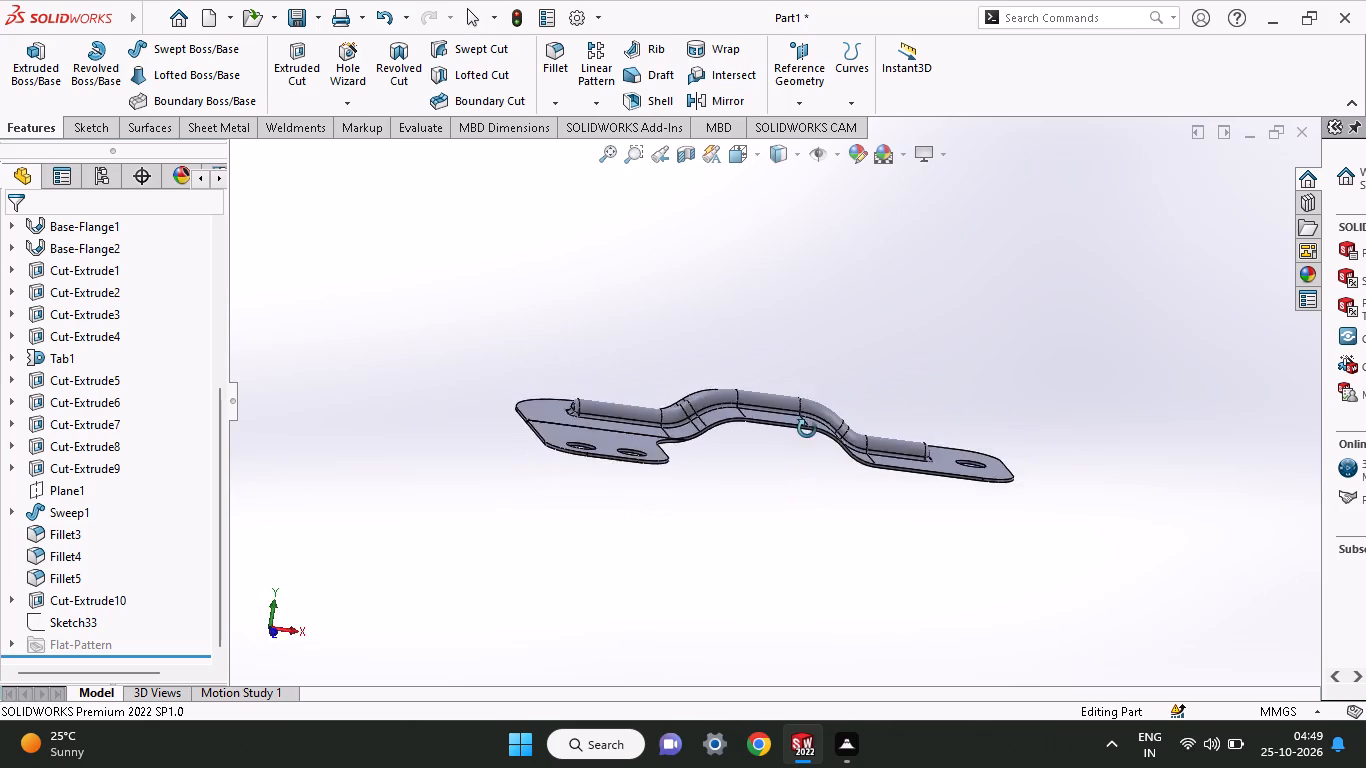
middle_click_drag(807, 429, 767, 629)
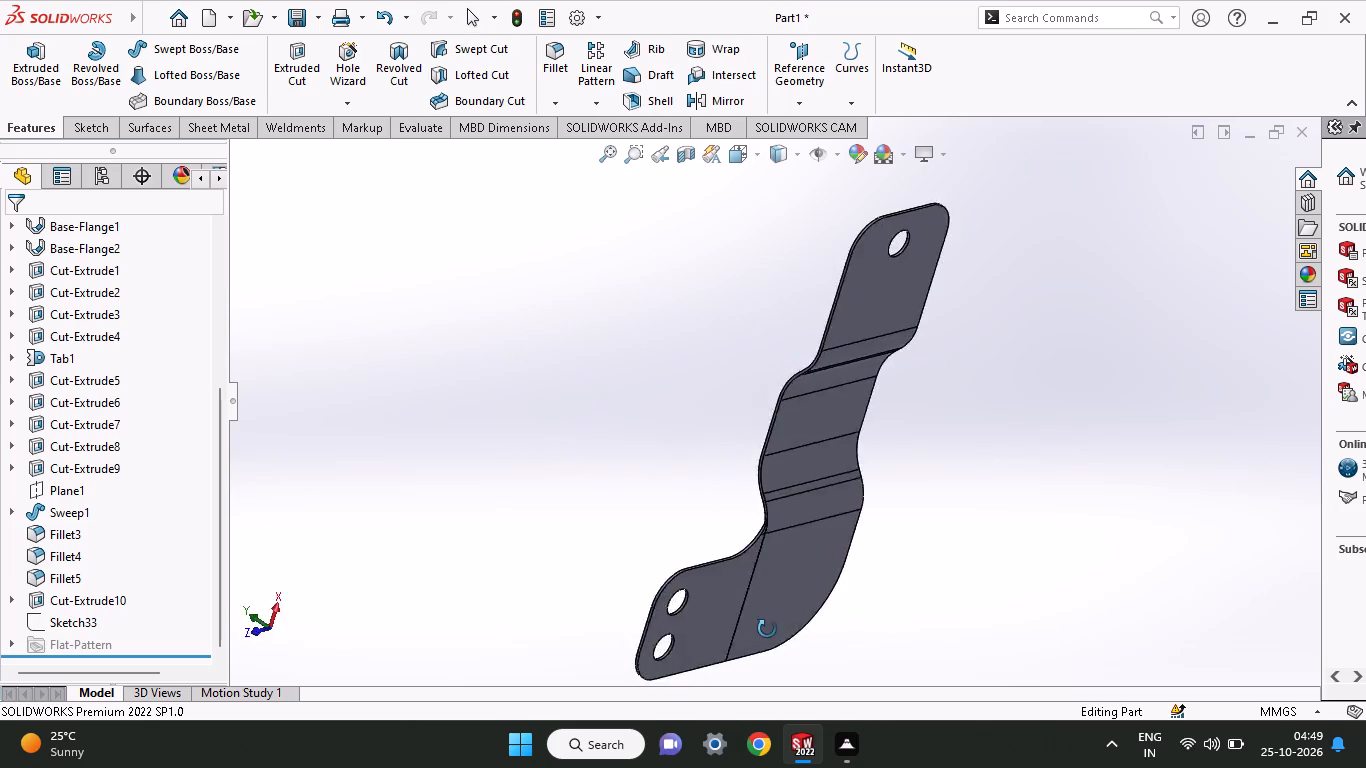
middle_click_drag(767, 629, 872, 486)
middle_click_drag(895, 466, 947, 267)
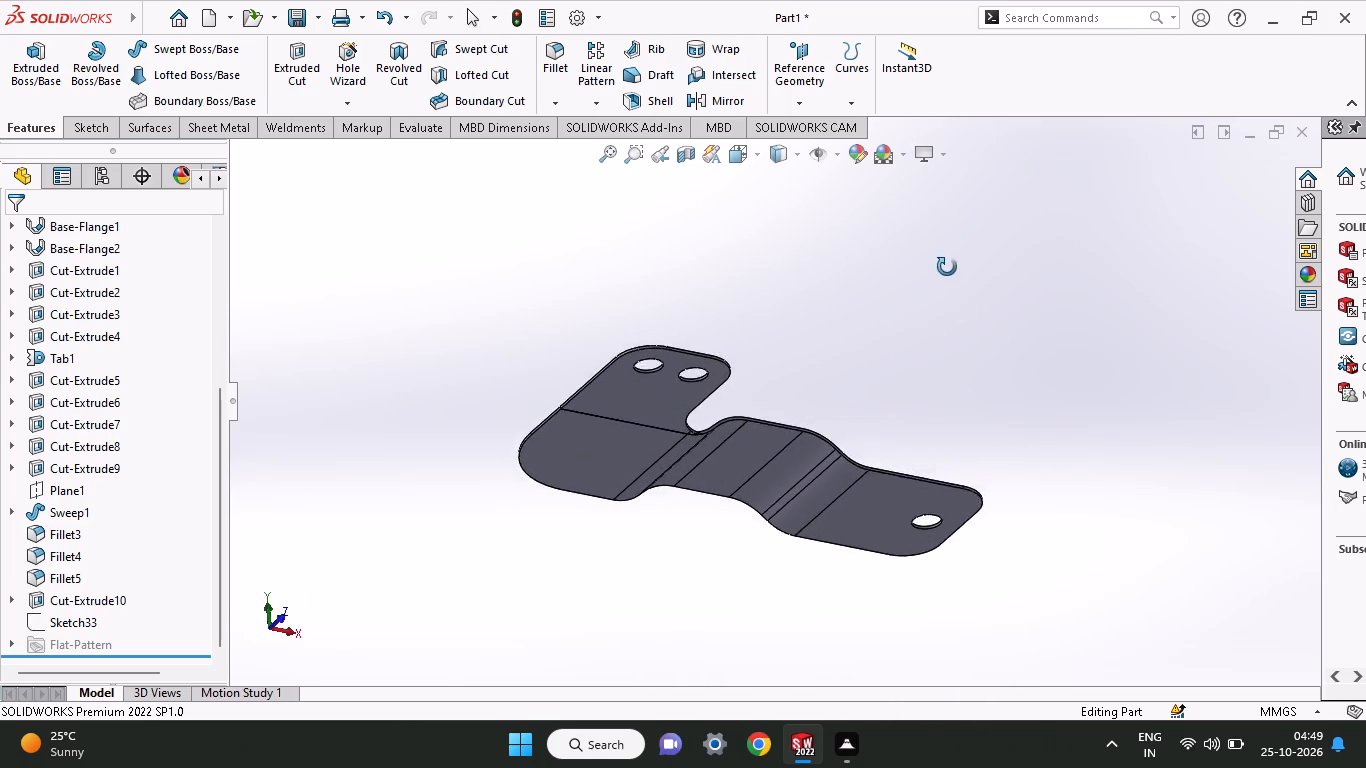
middle_click_drag(947, 267, 863, 470)
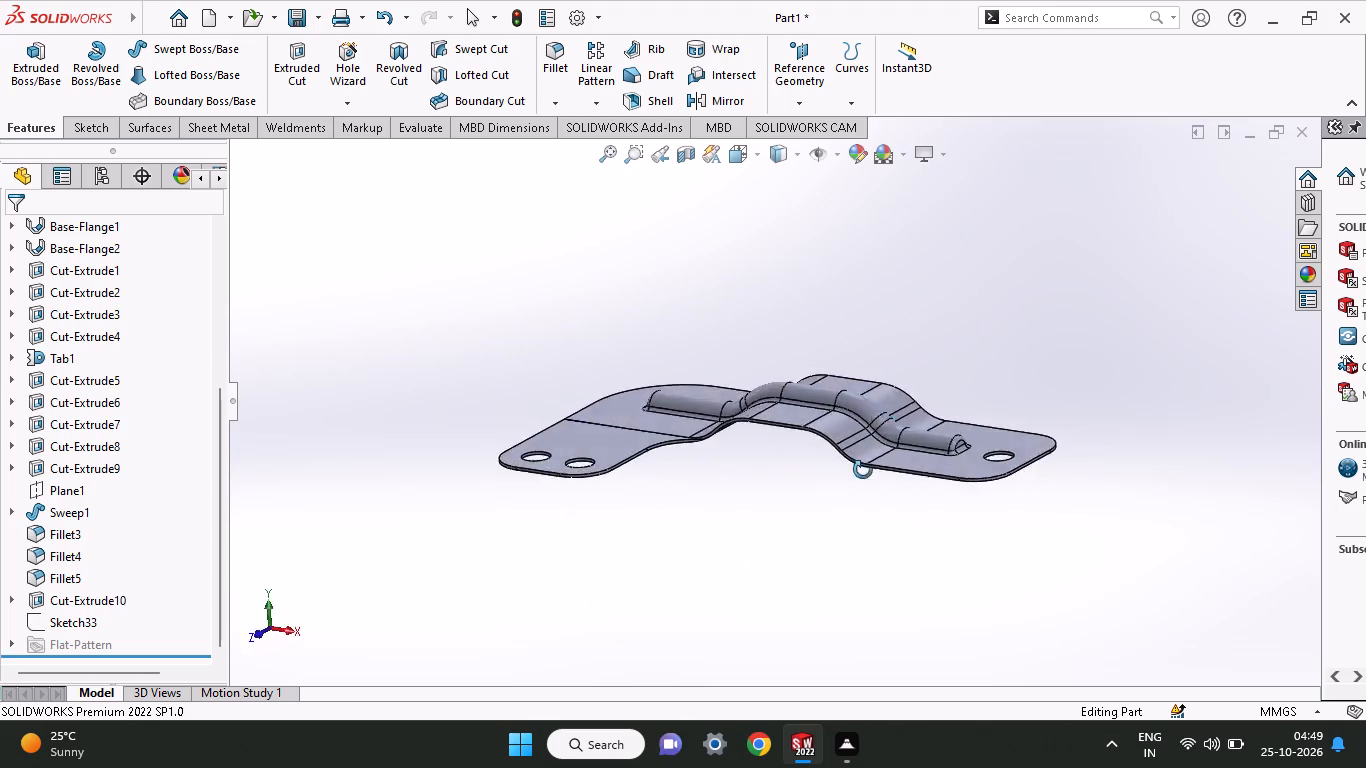
middle_click_drag(863, 470, 970, 498)
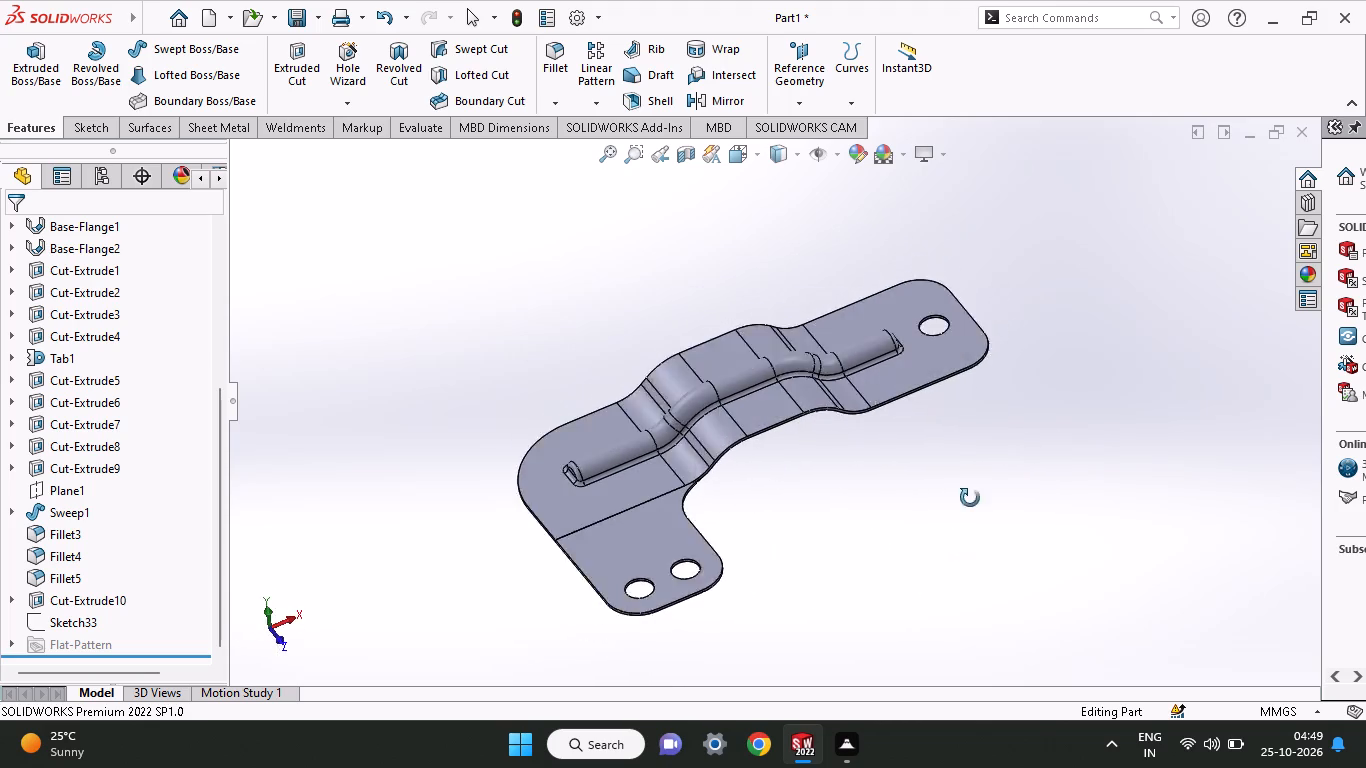
middle_click_drag(970, 498, 951, 481)
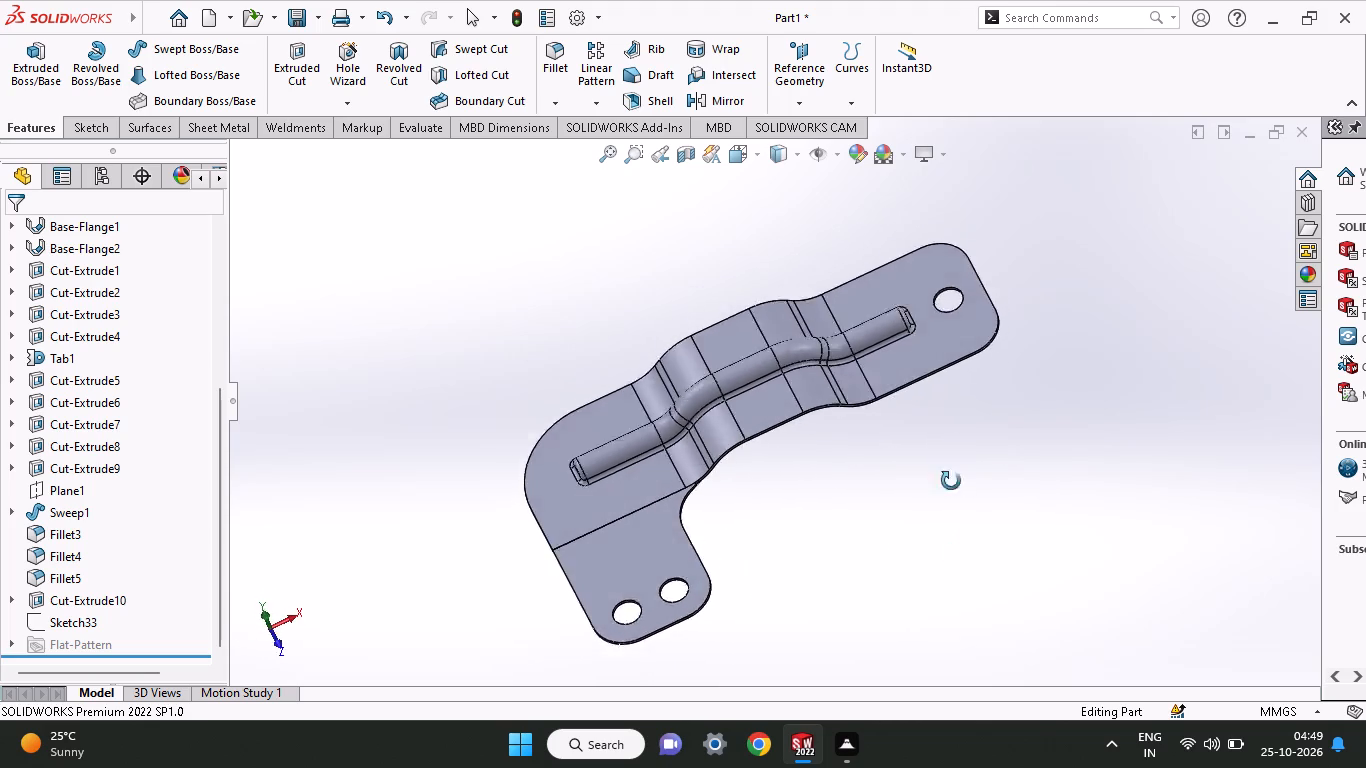
middle_click_drag(951, 481, 951, 494)
middle_click_drag(949, 462, 985, 475)
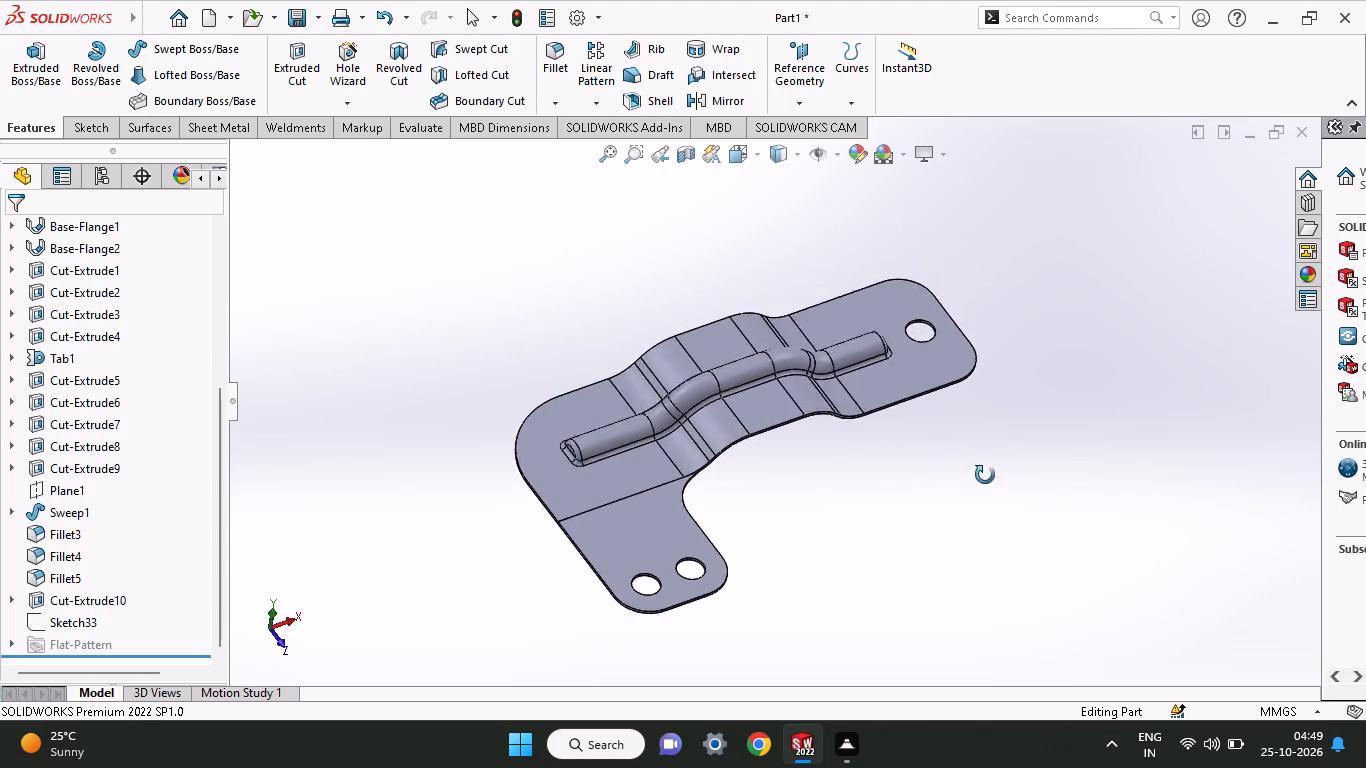
middle_click_drag(985, 475, 918, 496)
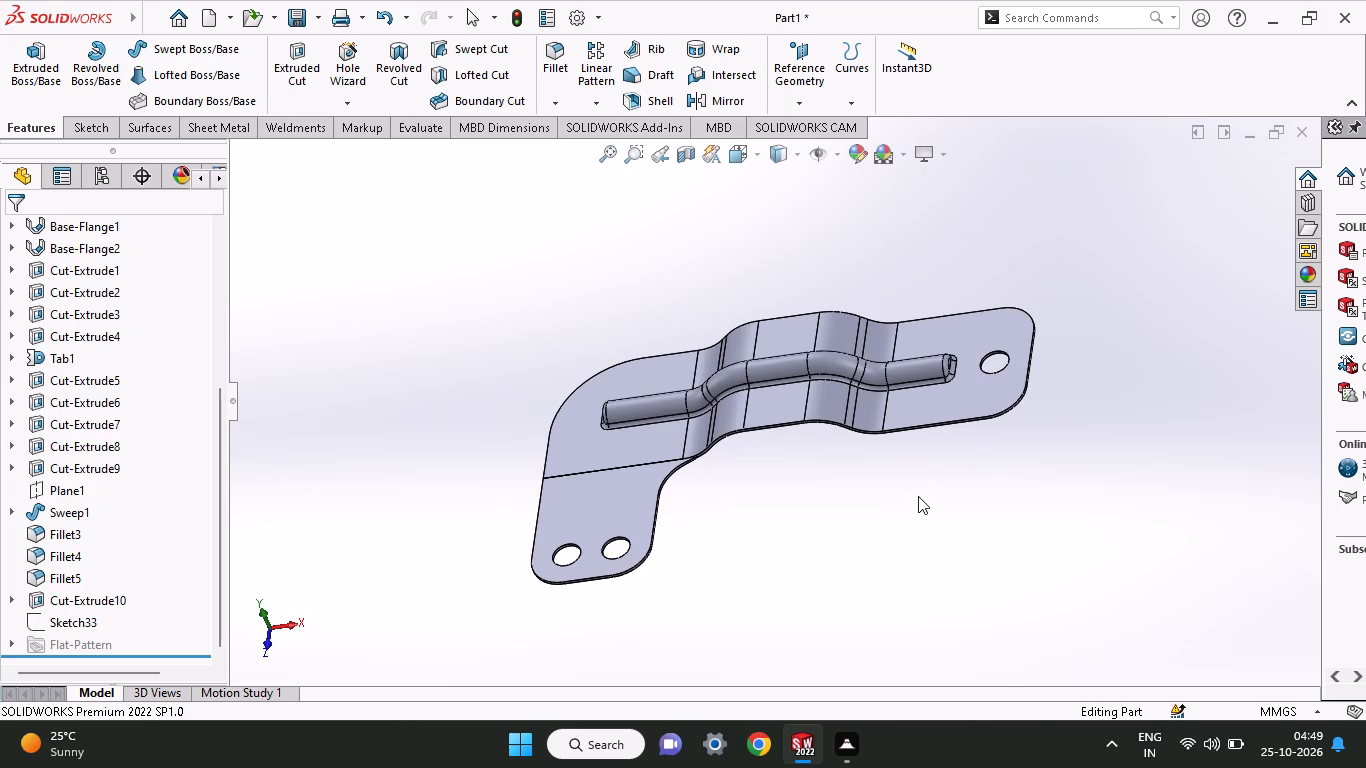
Undo the recent changes back through the Cut-Extrude10 cut and the lines closing its profile in Sketch32.
left_click(540, 312)
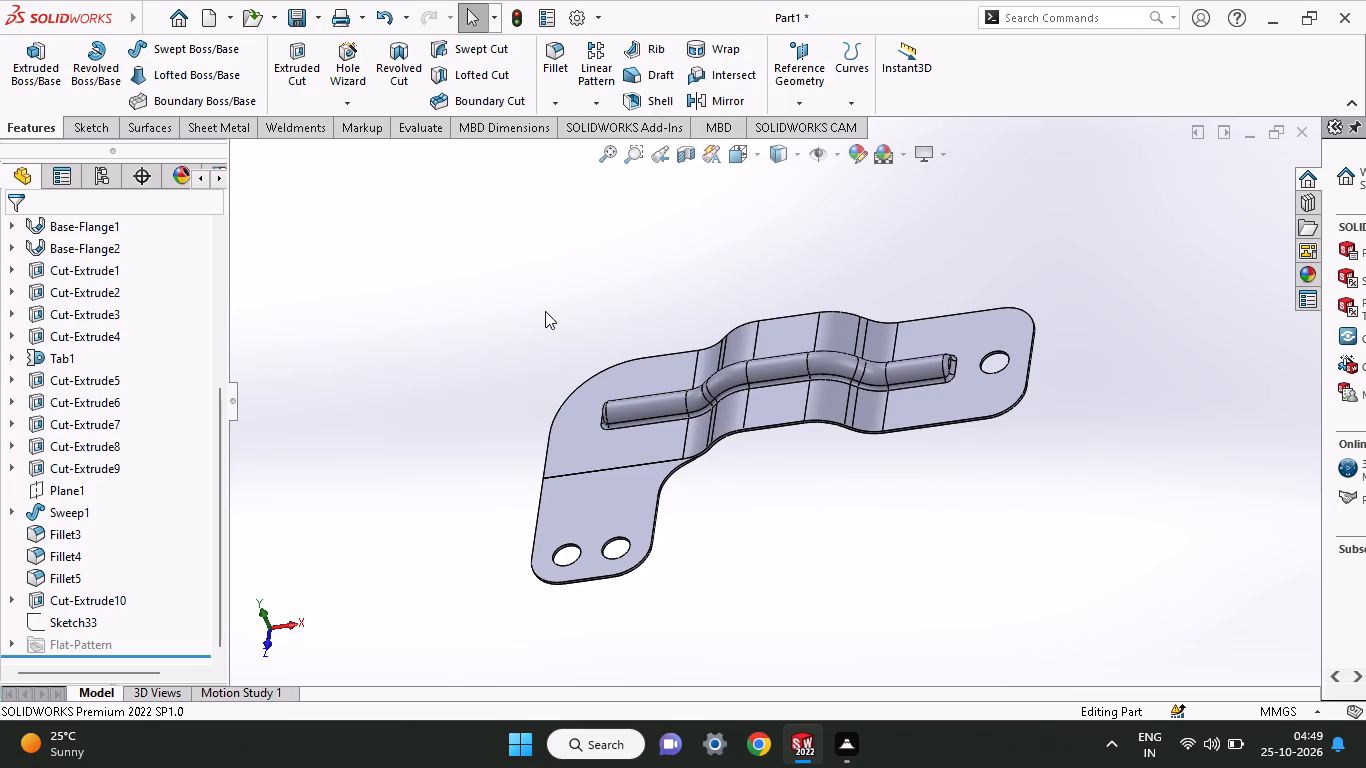
key("ctrl+z")
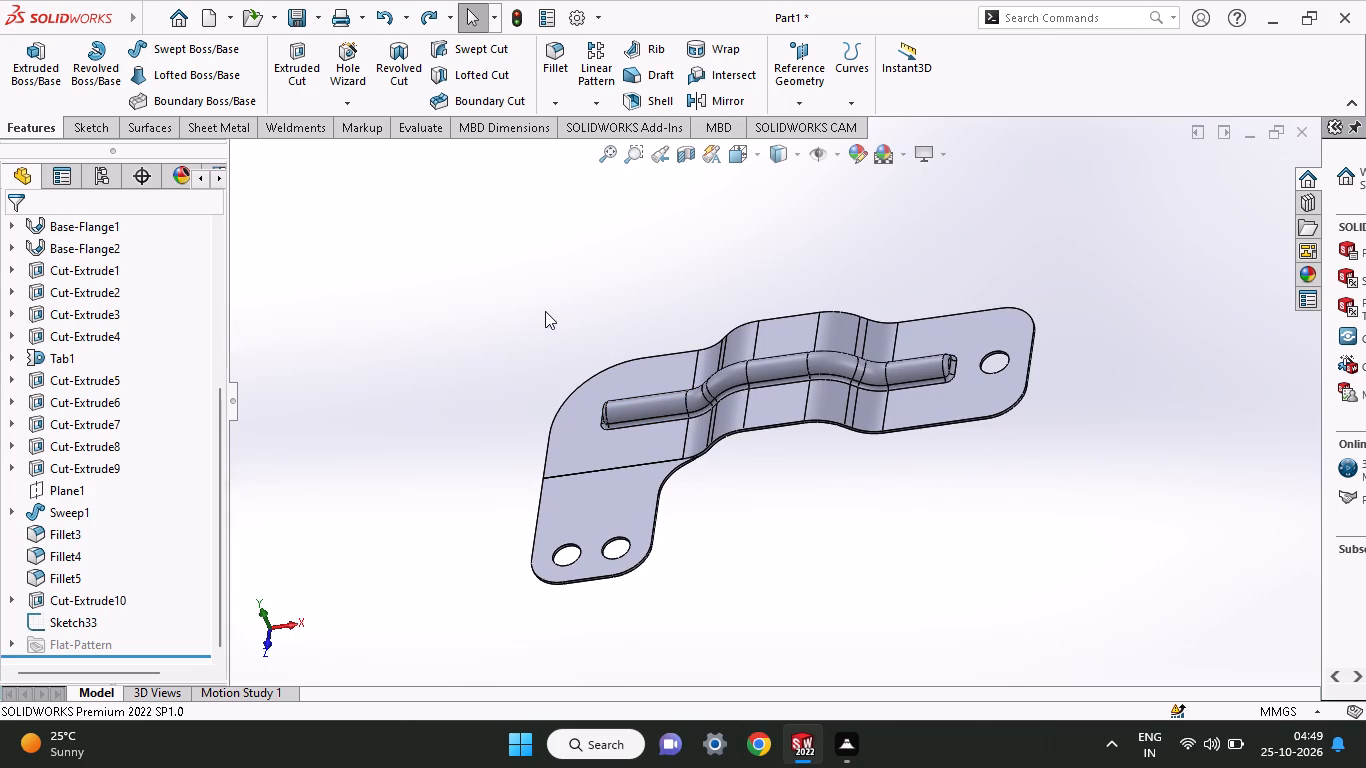
key("ctrl+z")
key("ctrl+z")
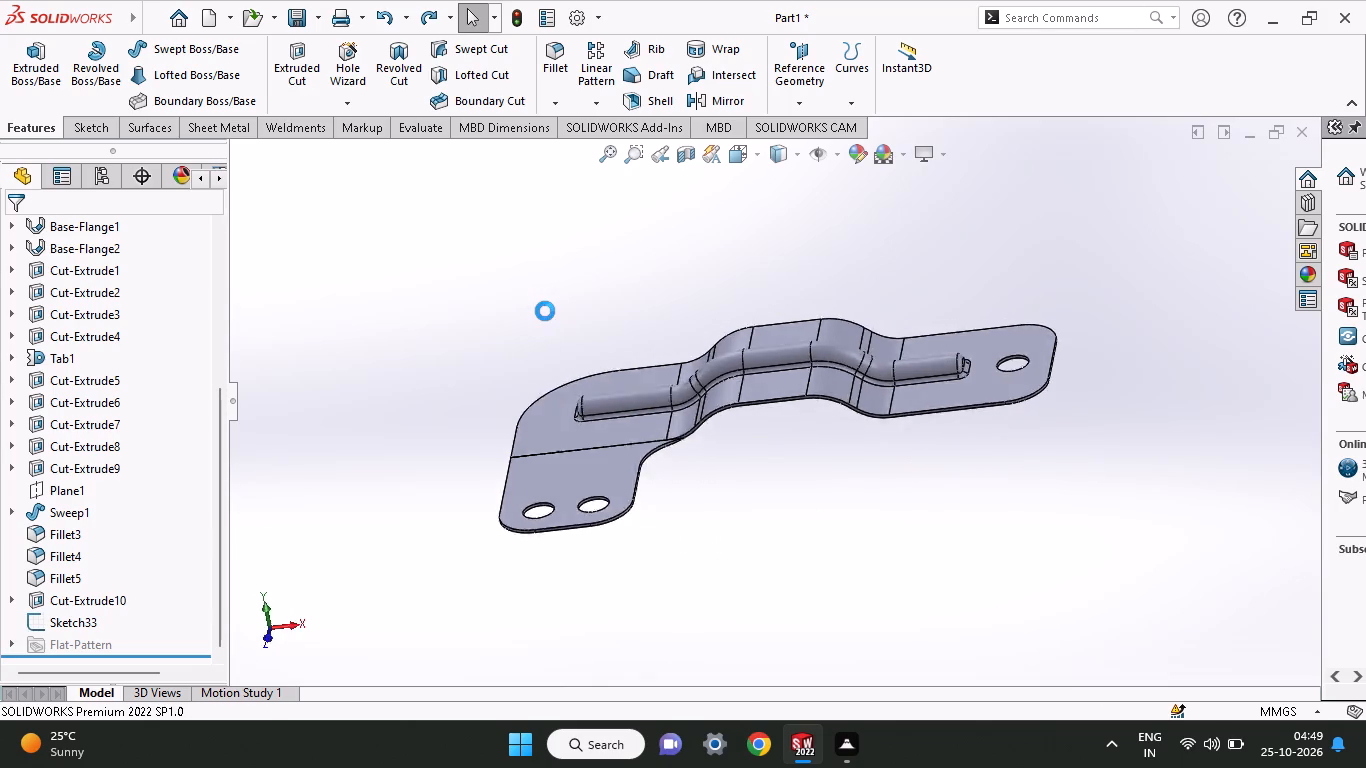
key("ctrl+z")
key("ctrl+z")
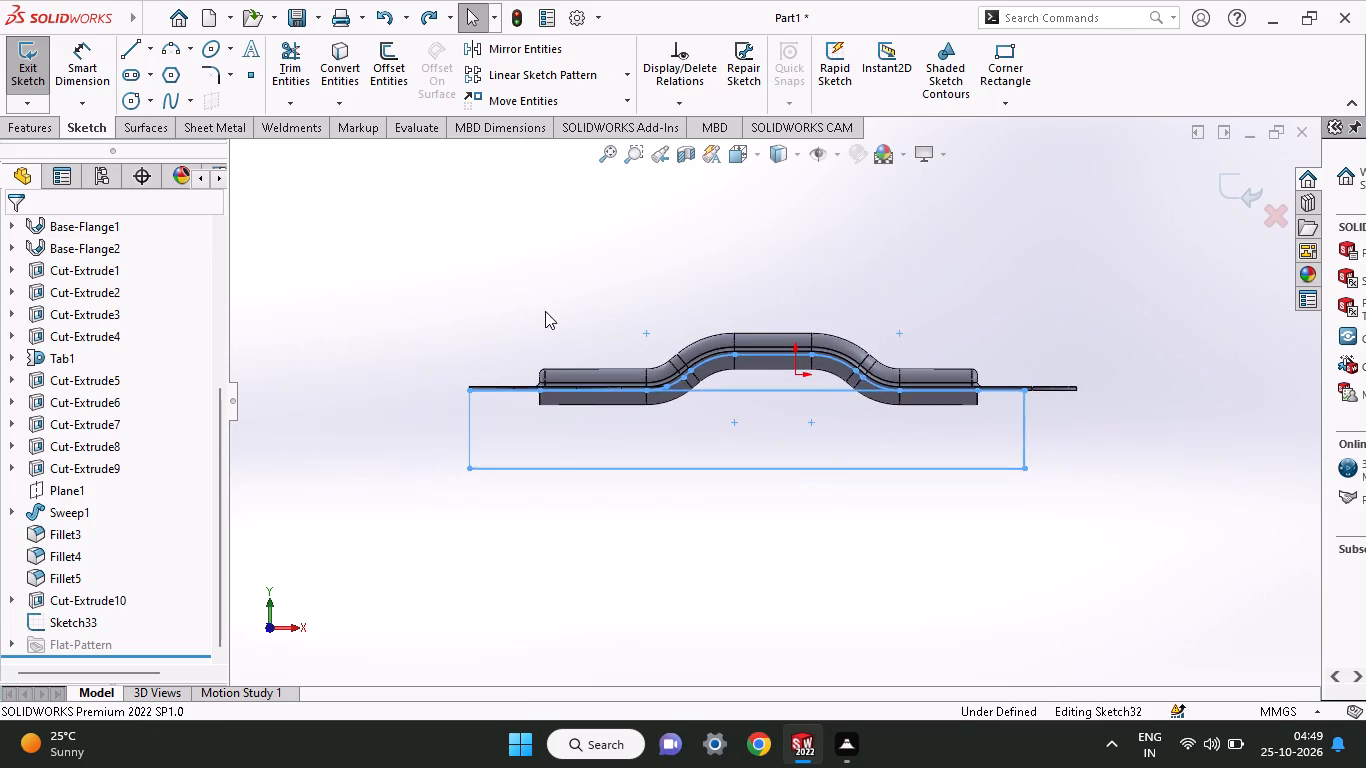
key("ctrl+z")
key("ctrl+z")
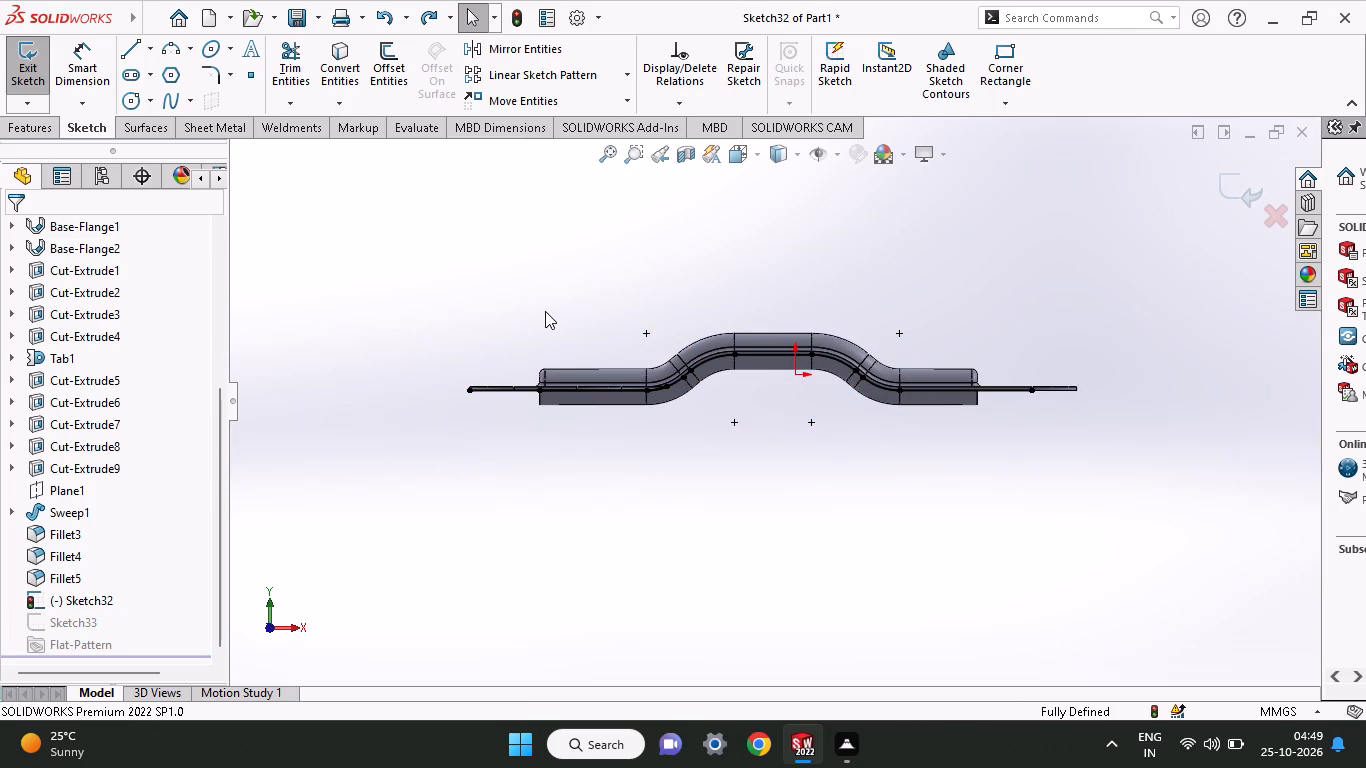
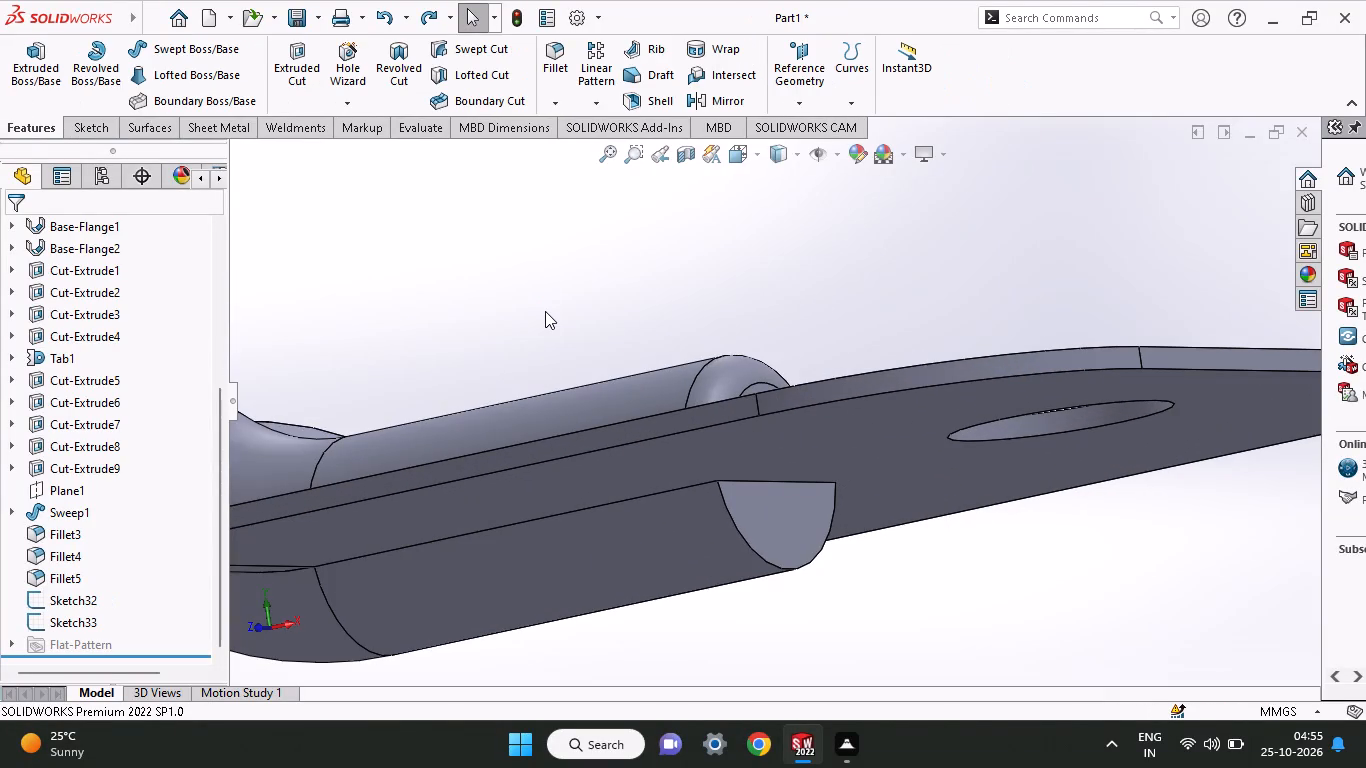
Undo the recent changes back through Sketch33, Sketch32 and the Fillet5 fillet on the bracket.
key("ctrl+z")
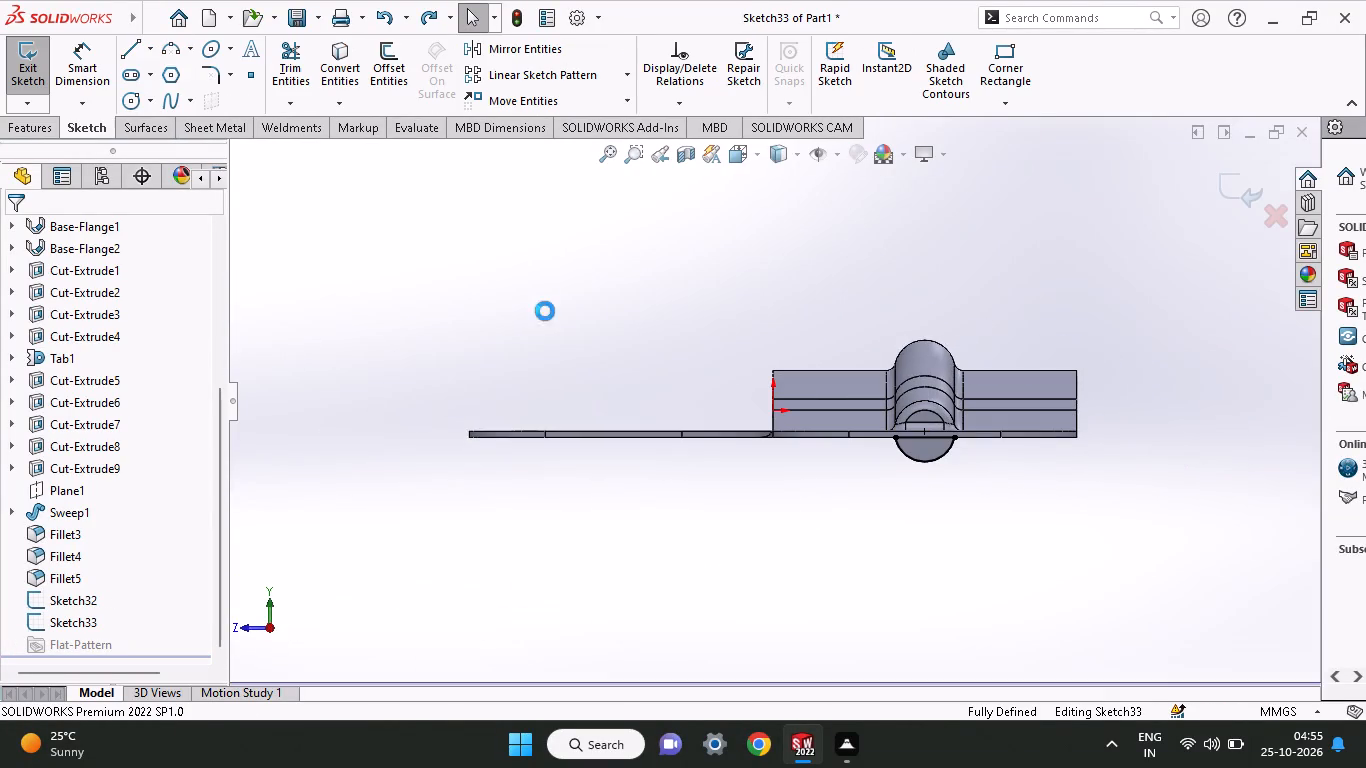
key("ctrl+z")
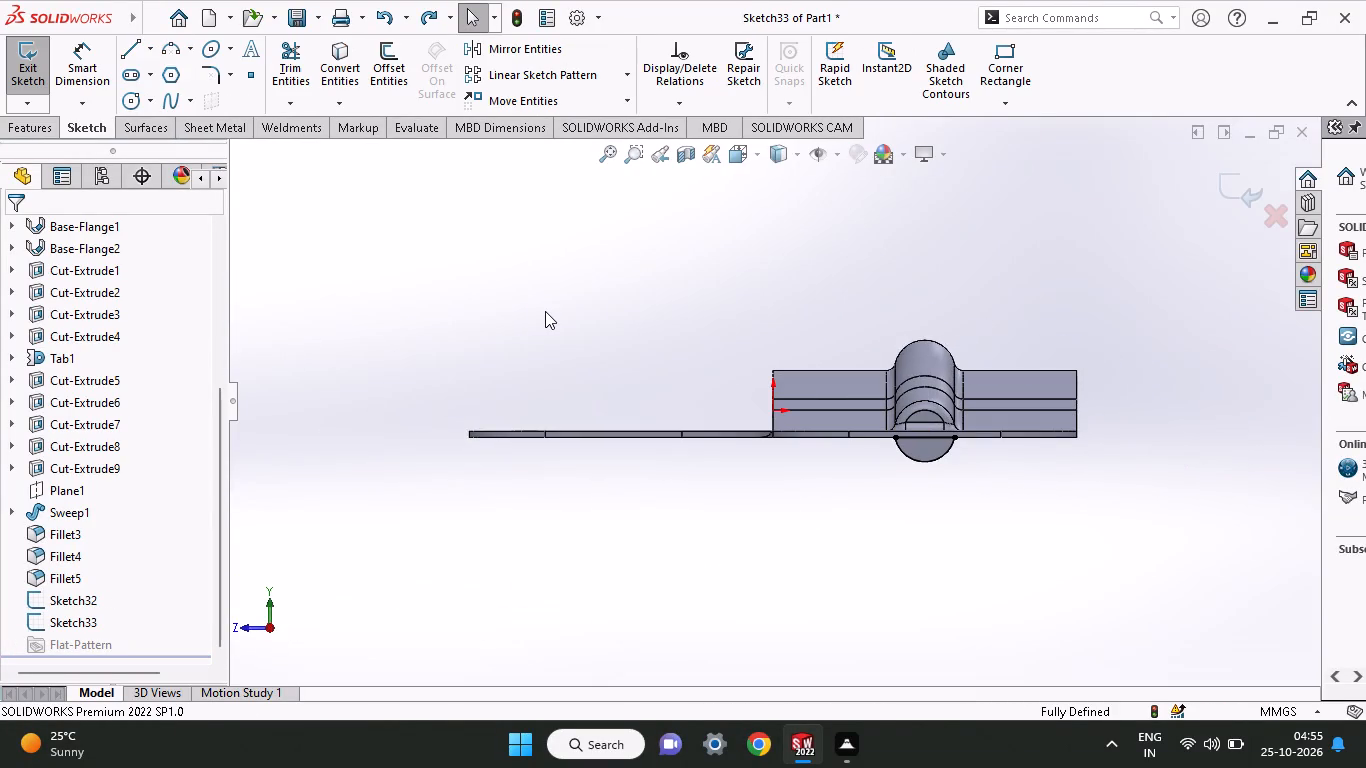
key("ctrl+z")
key("ctrl+z")
key("ctrl+z")
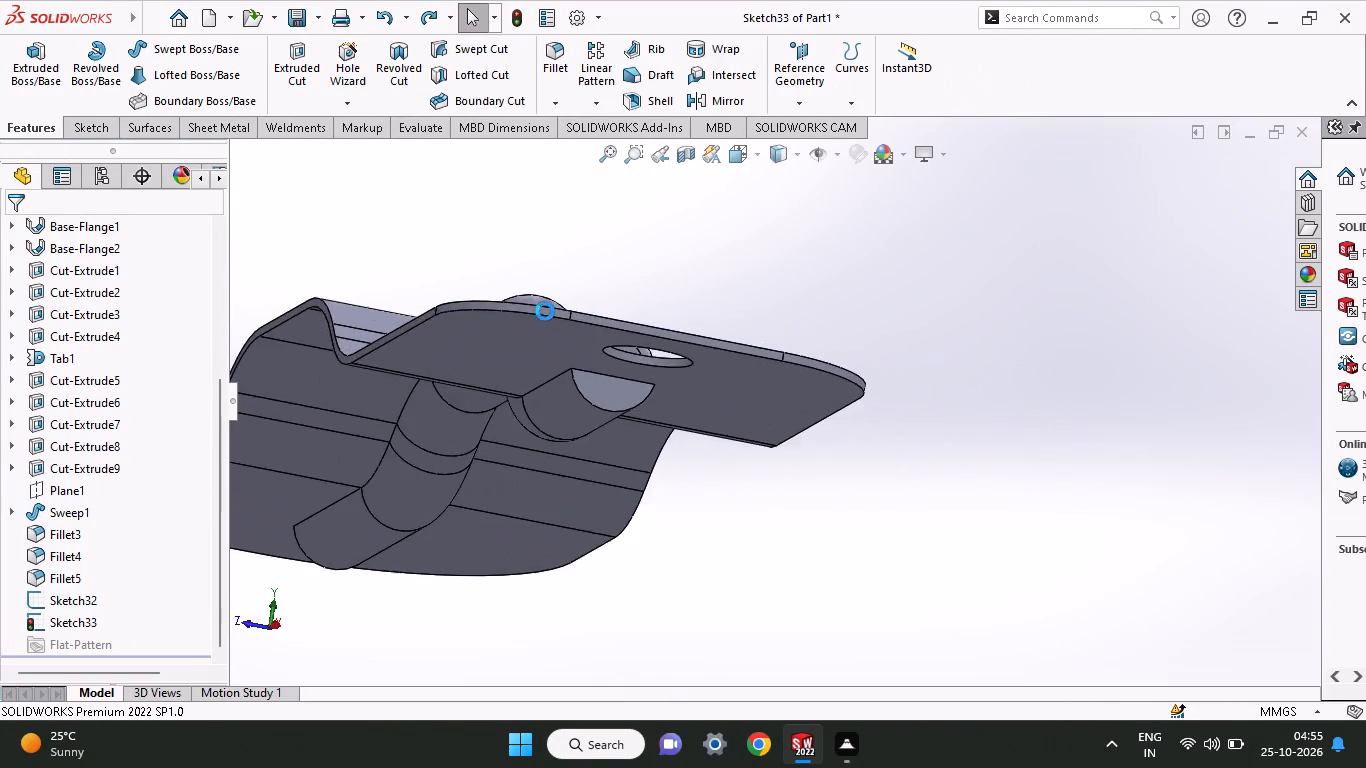
key("ctrl+z")
key("ctrl+z")
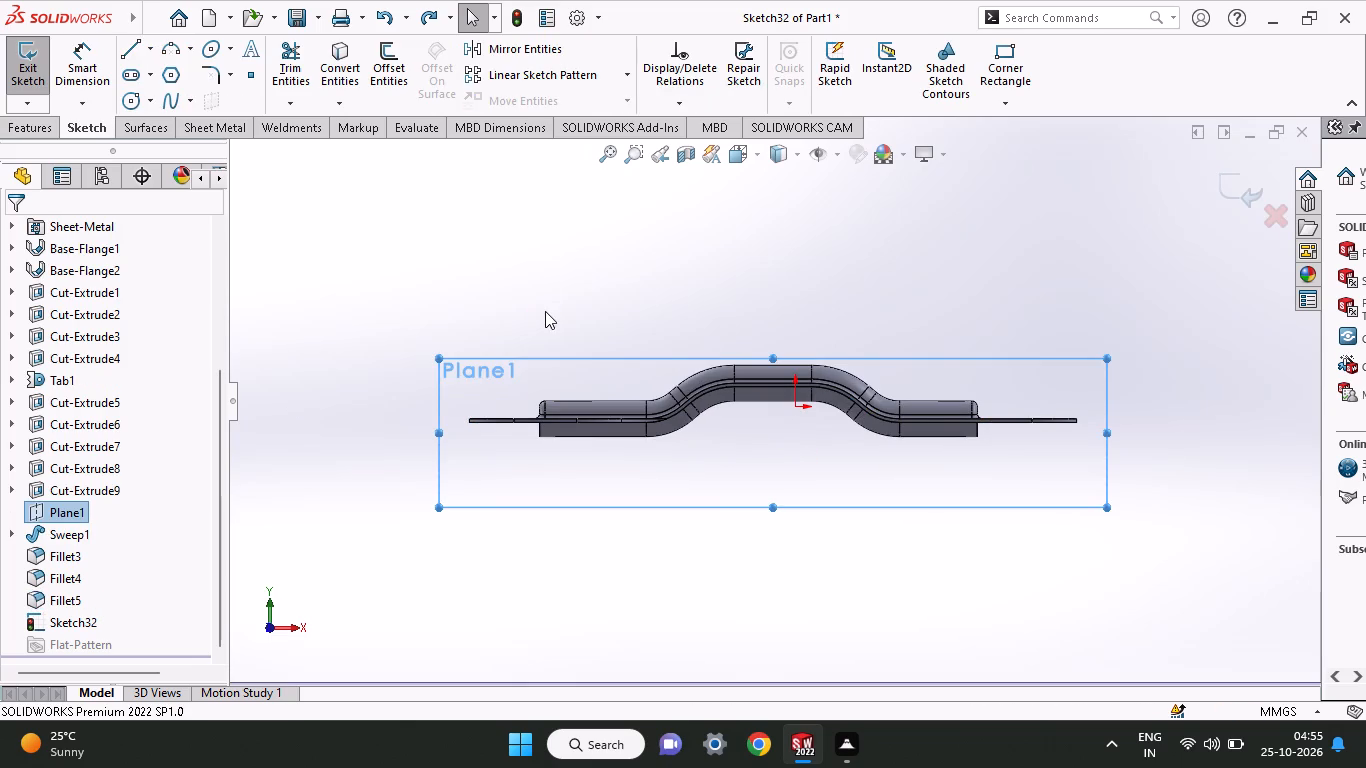
key("ctrl+z")
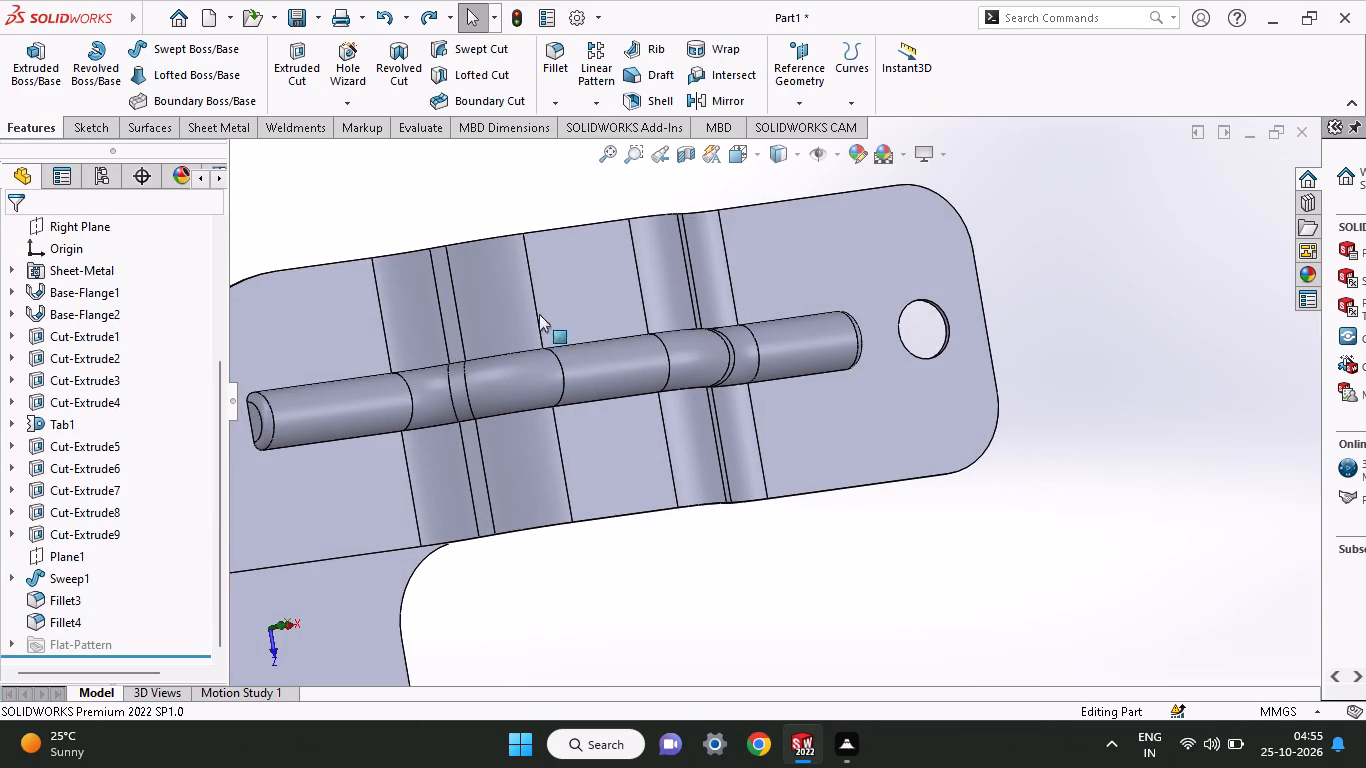
middle_click_drag(597, 583, 479, 302)
key("ctrl+z")
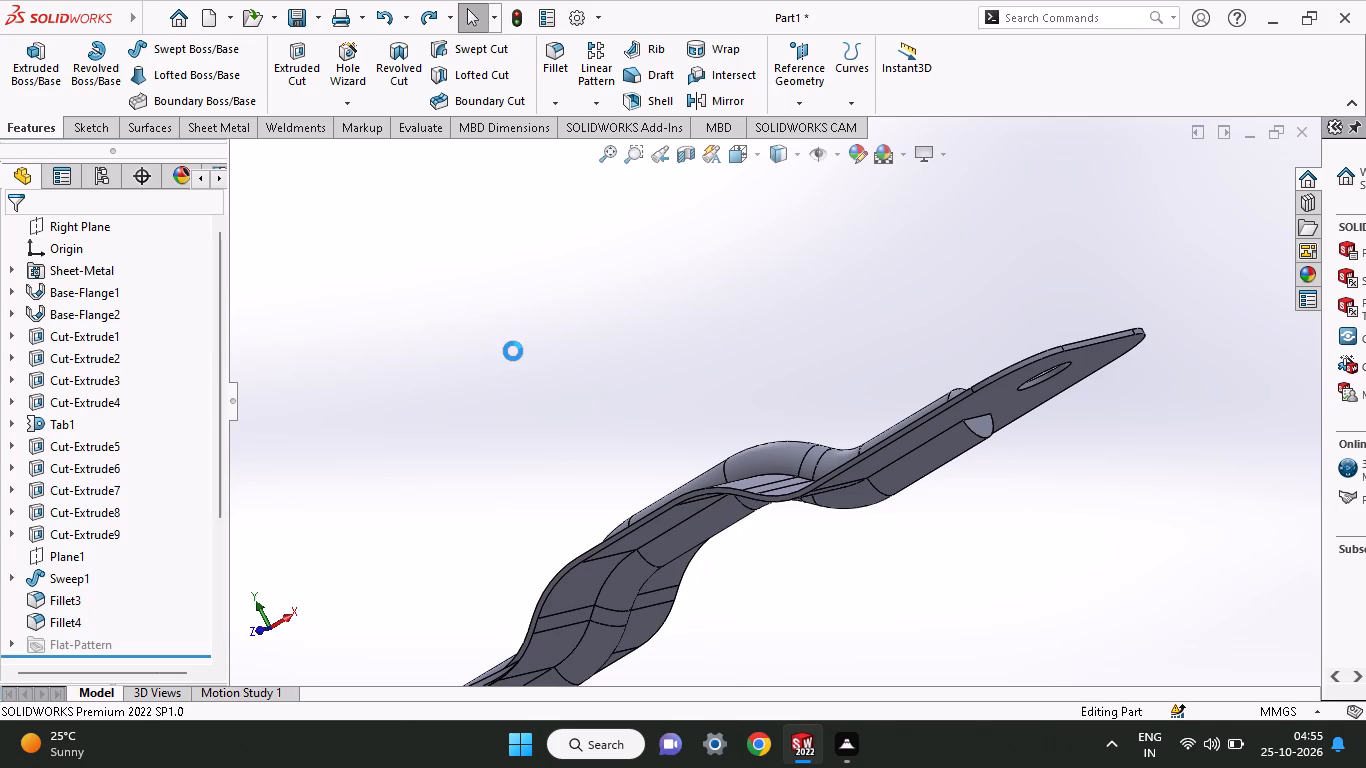
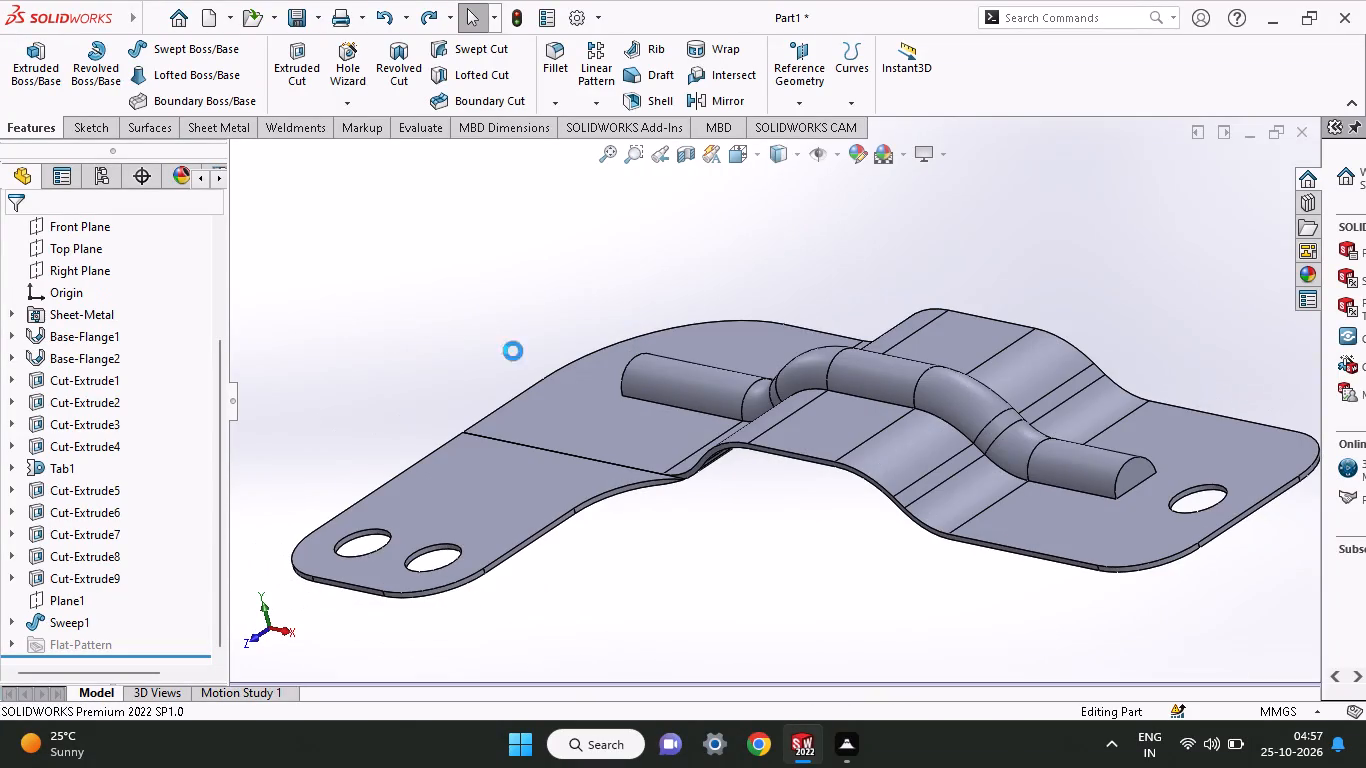
Undo the swept bead on the bracket.
key("ctrl+z")
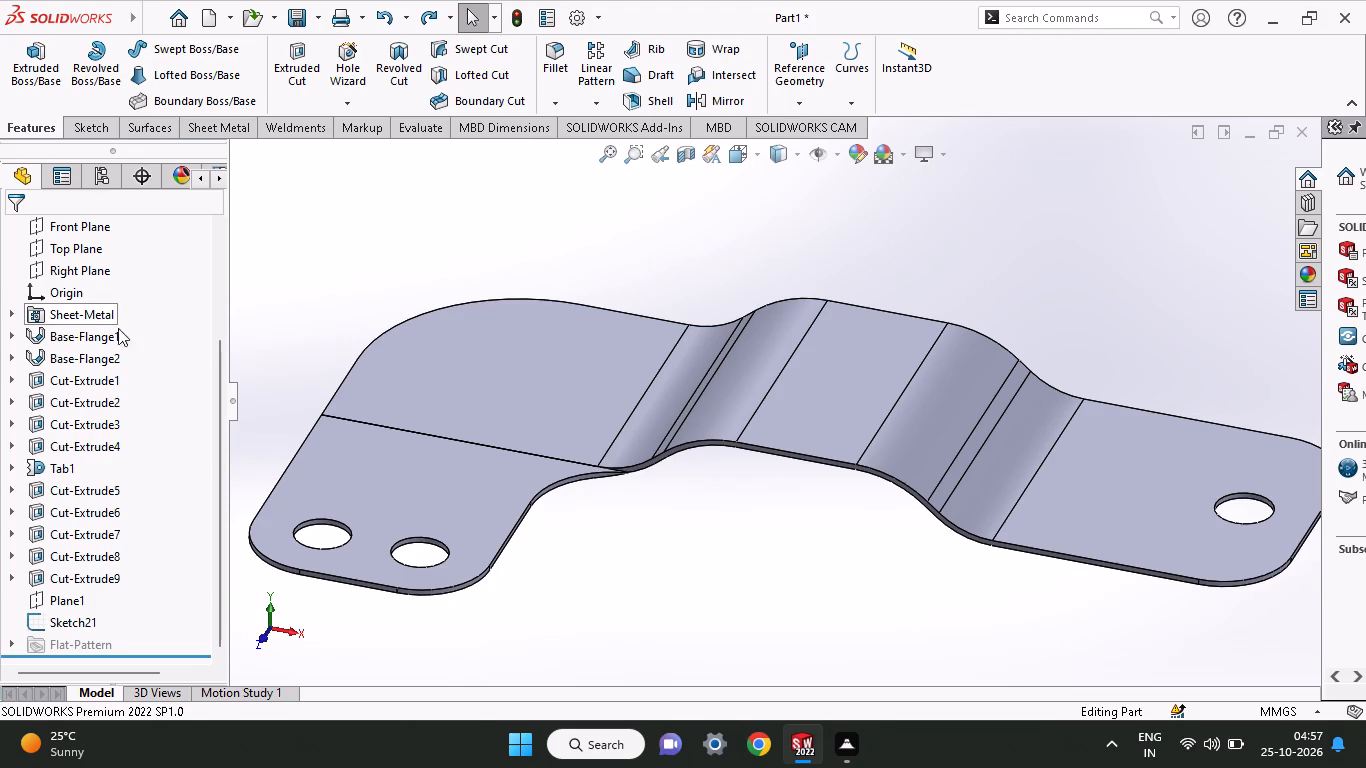
Start a new sketch on Plane1, the reference plane running lengthwise through the bracket.
left_click_drag(220, 373, 241, 322)
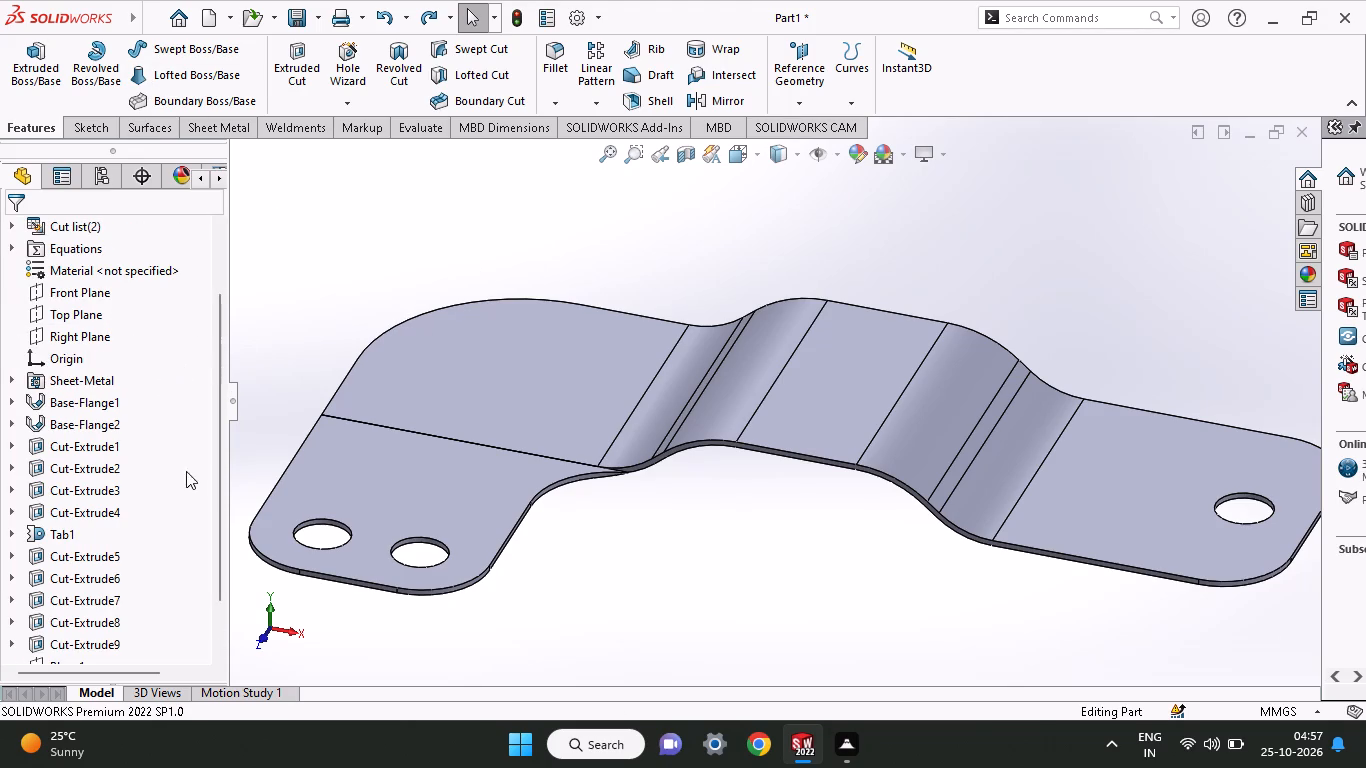
left_click_drag(224, 431, 208, 579)
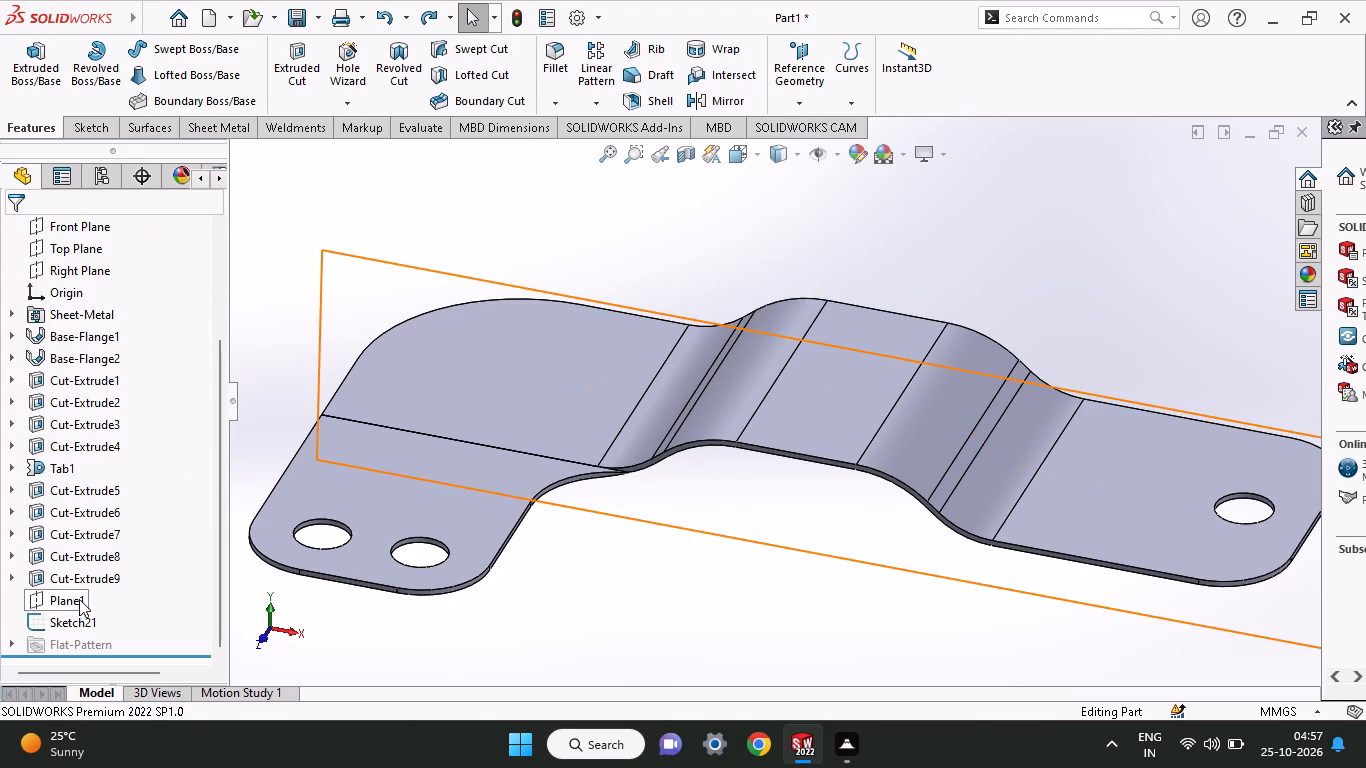
left_click(78, 595)
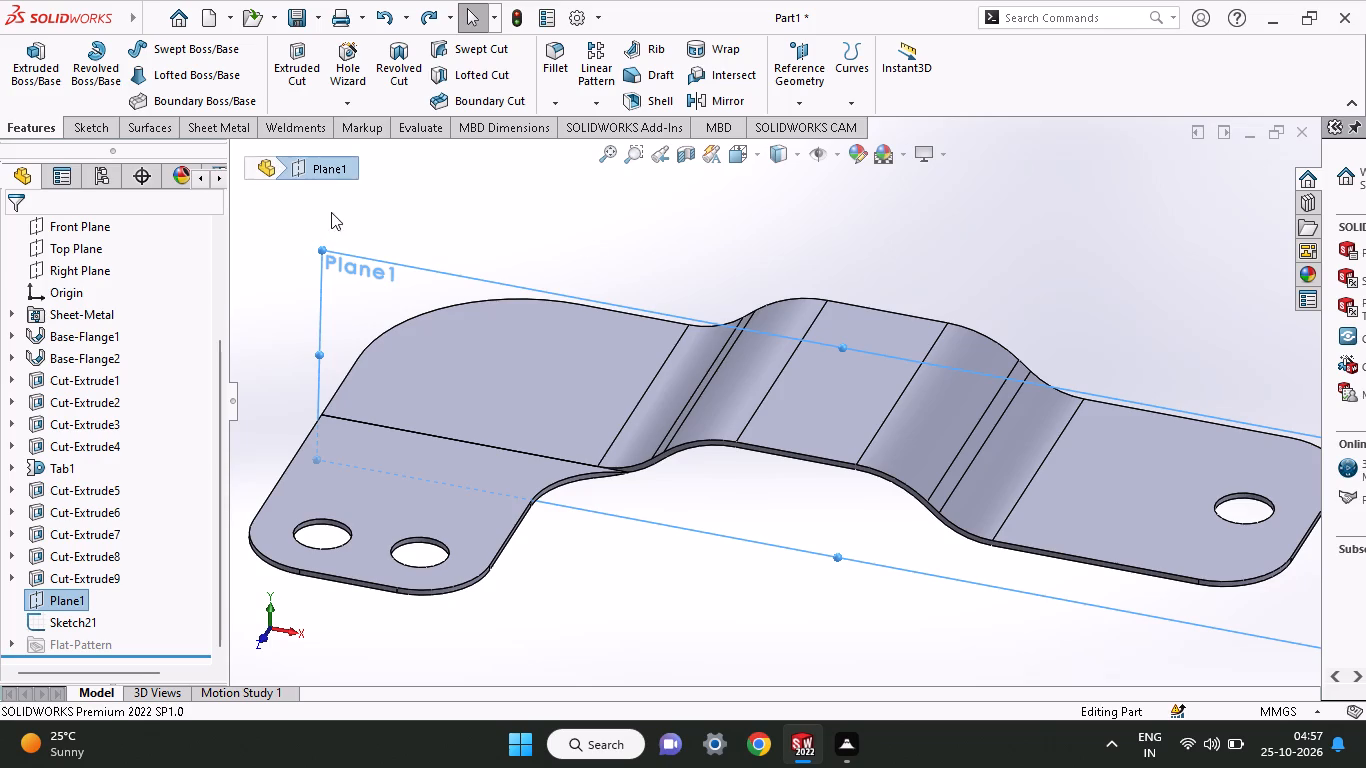
middle_click_drag(1153, 328, 1080, 370)
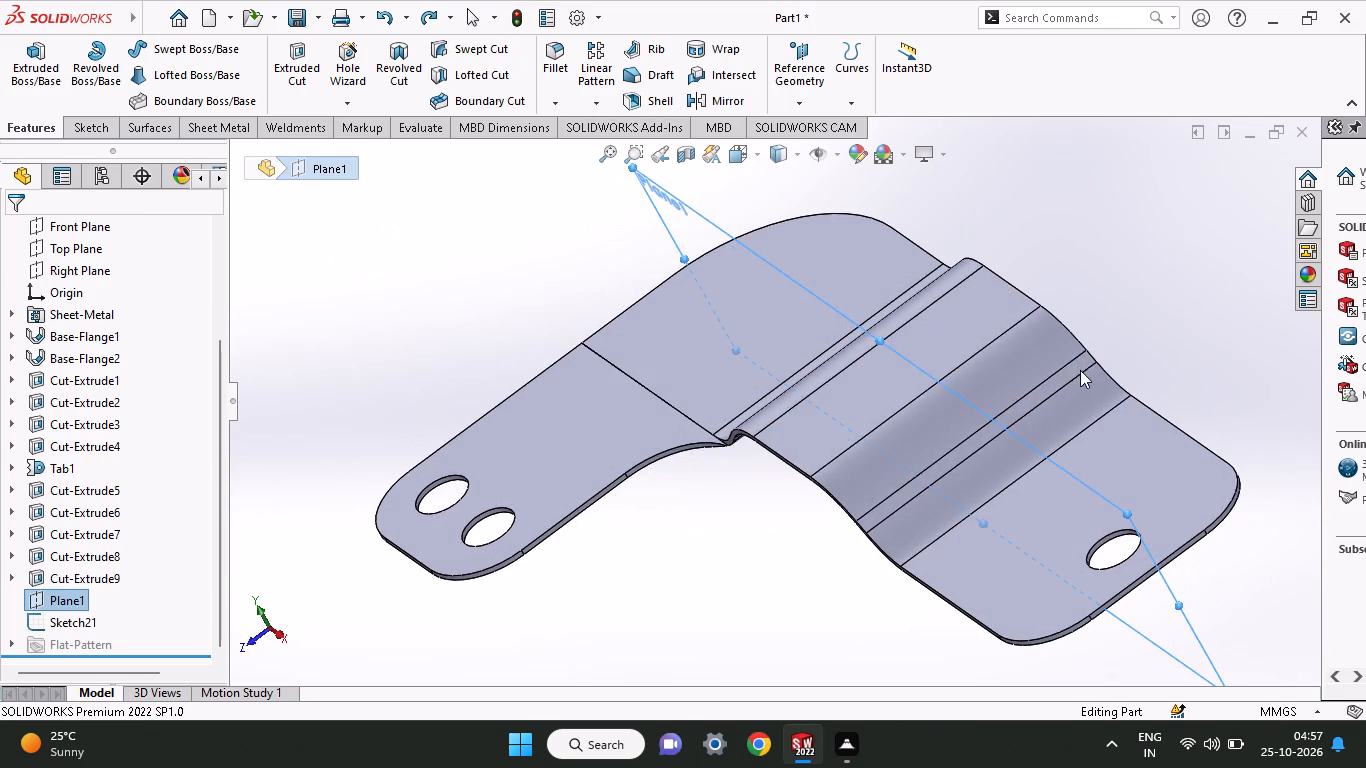
middle_click_drag(685, 557, 717, 514)
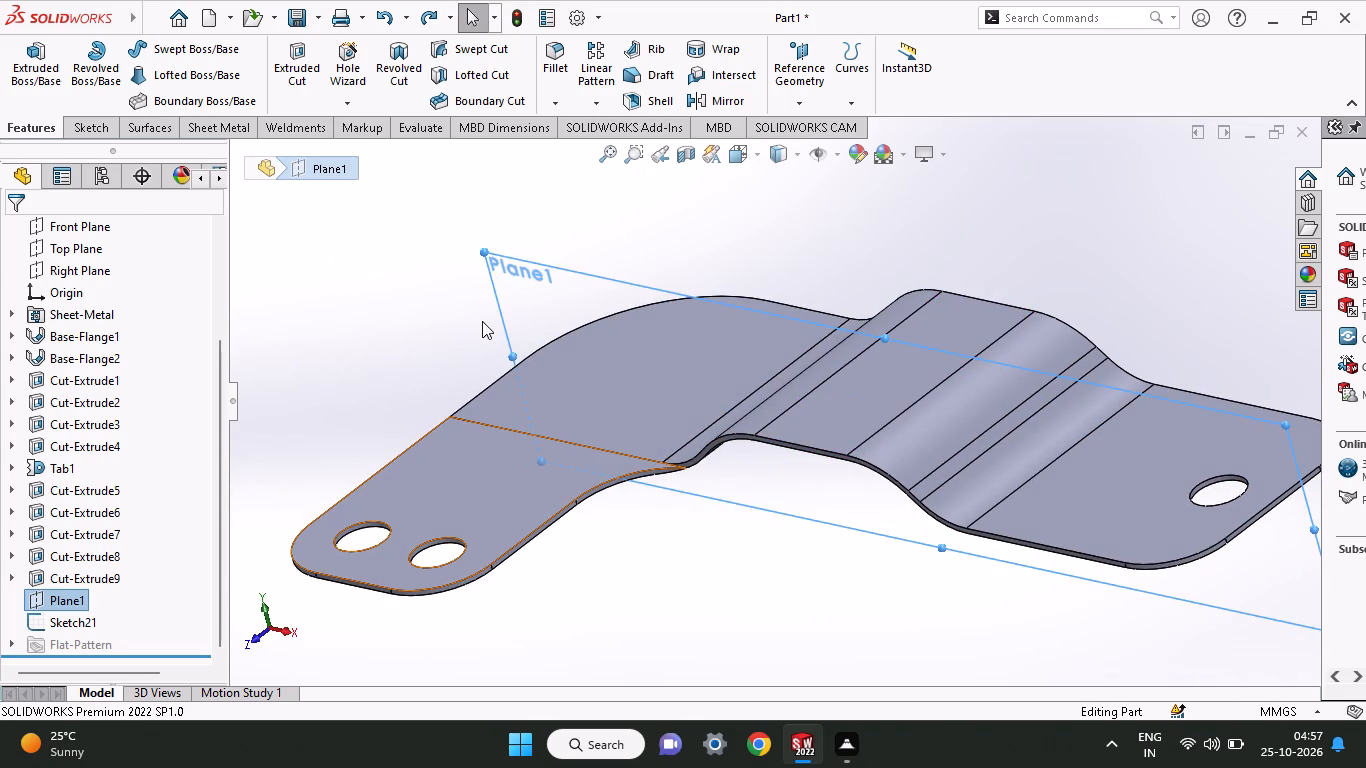
left_click(527, 305)
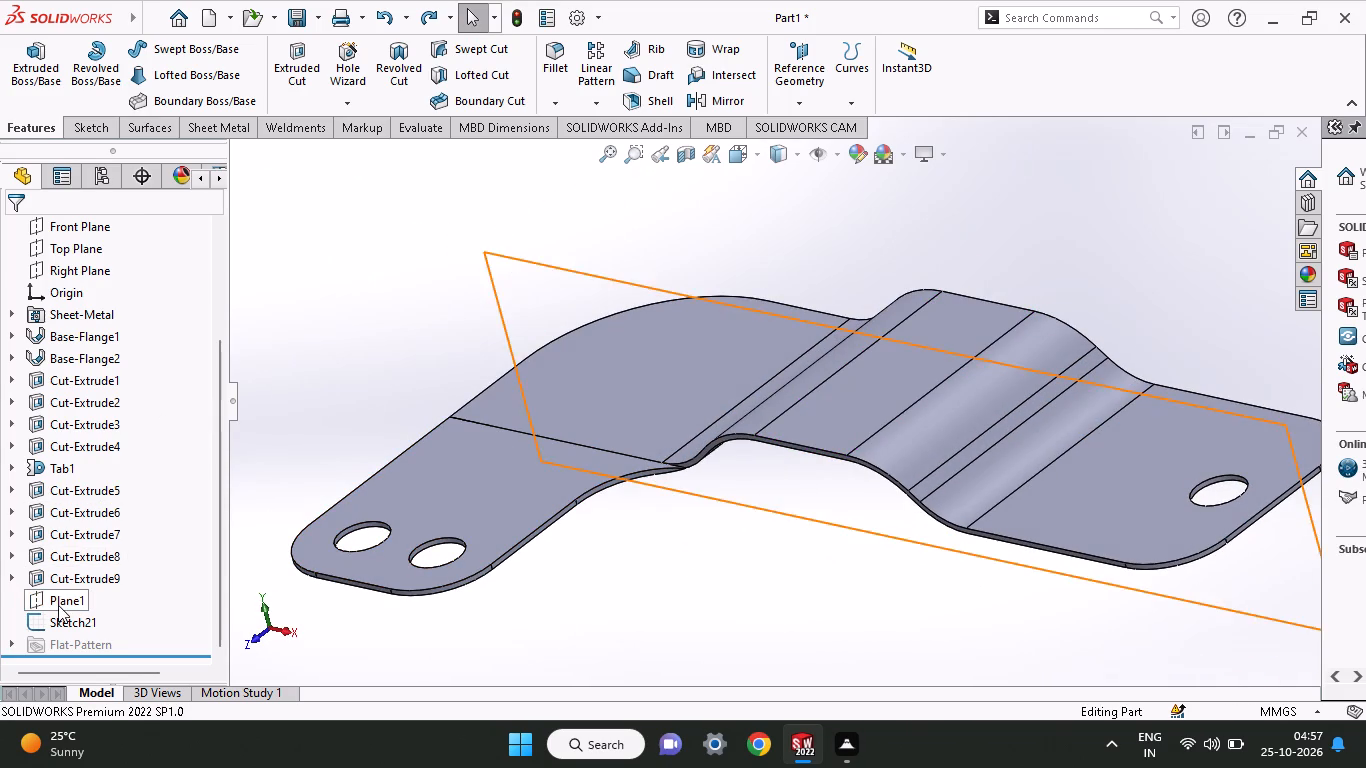
left_click(51, 626)
left_click(39, 598)
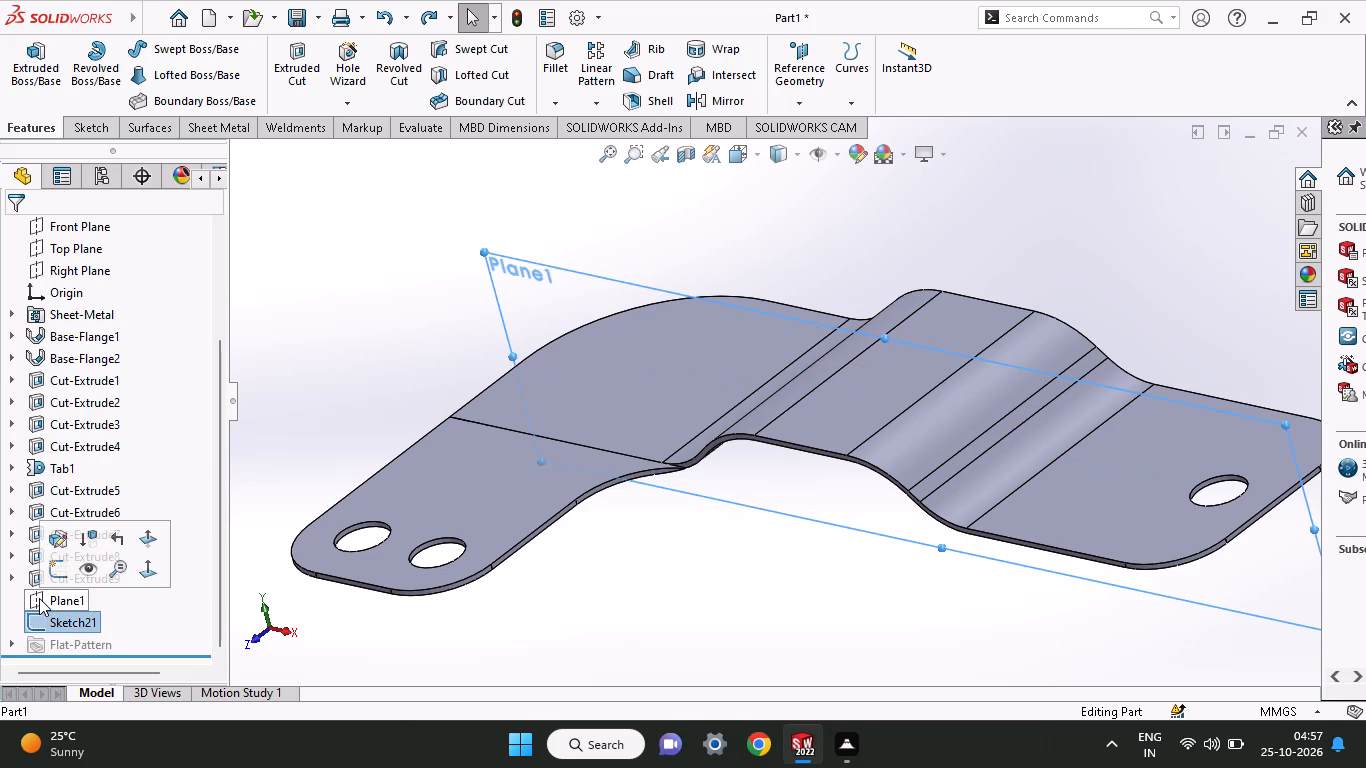
left_click(58, 566)
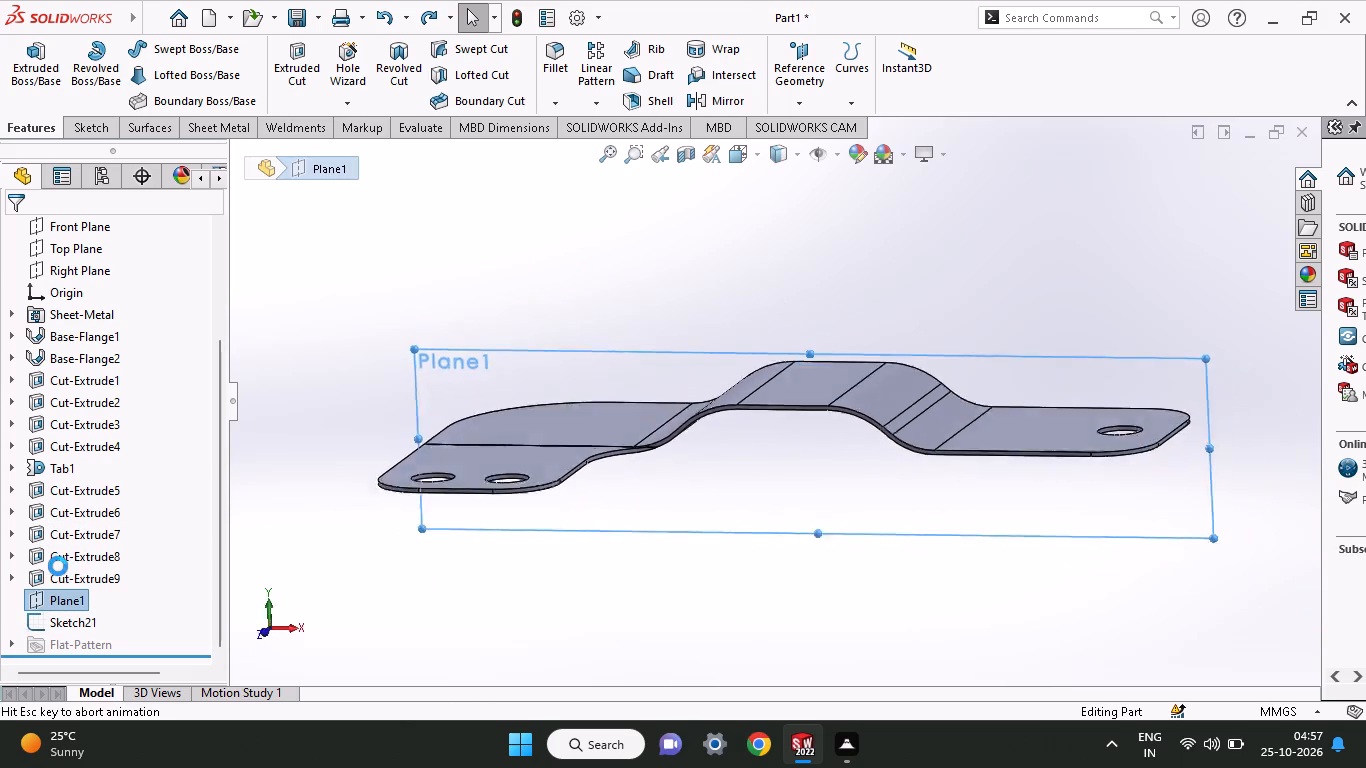
scroll(864, 395, "down", 1, "ctrl")
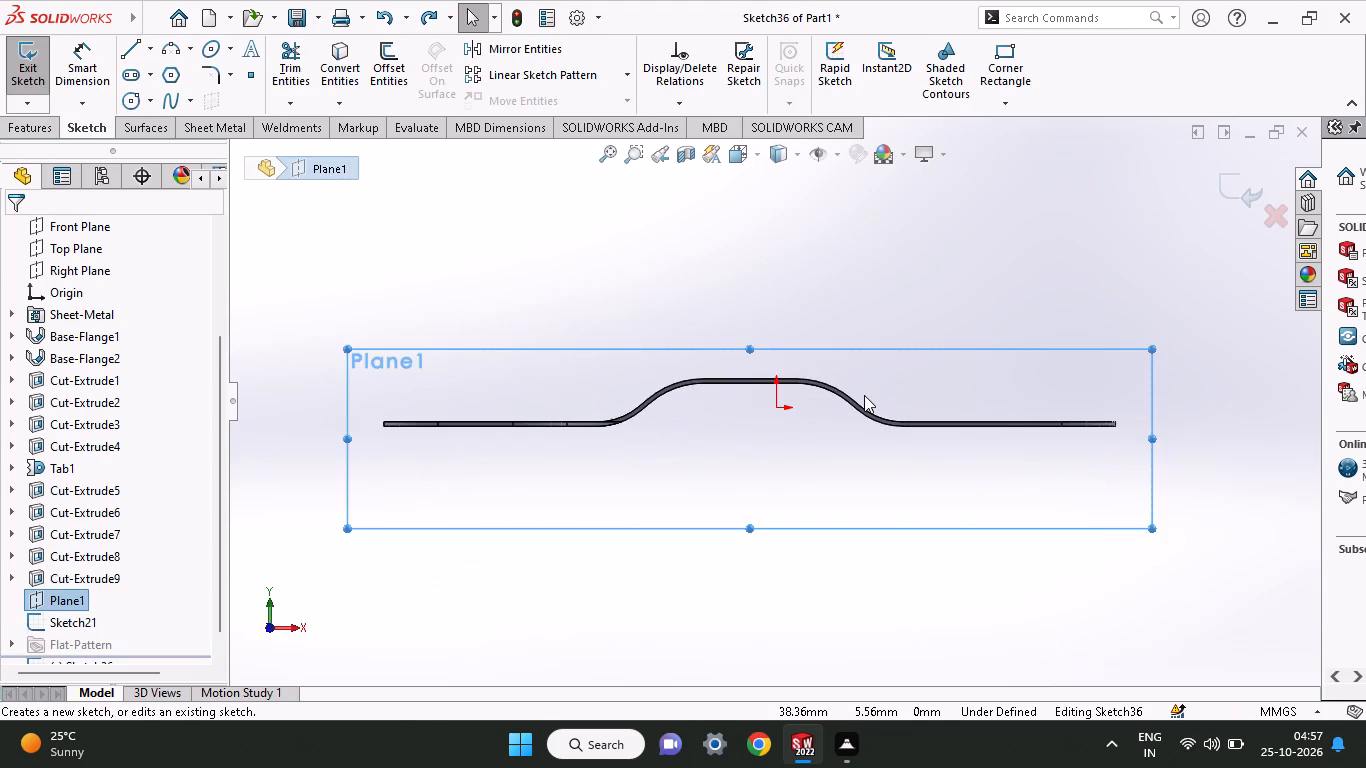
scroll(927, 351, "down", 4, "ctrl")
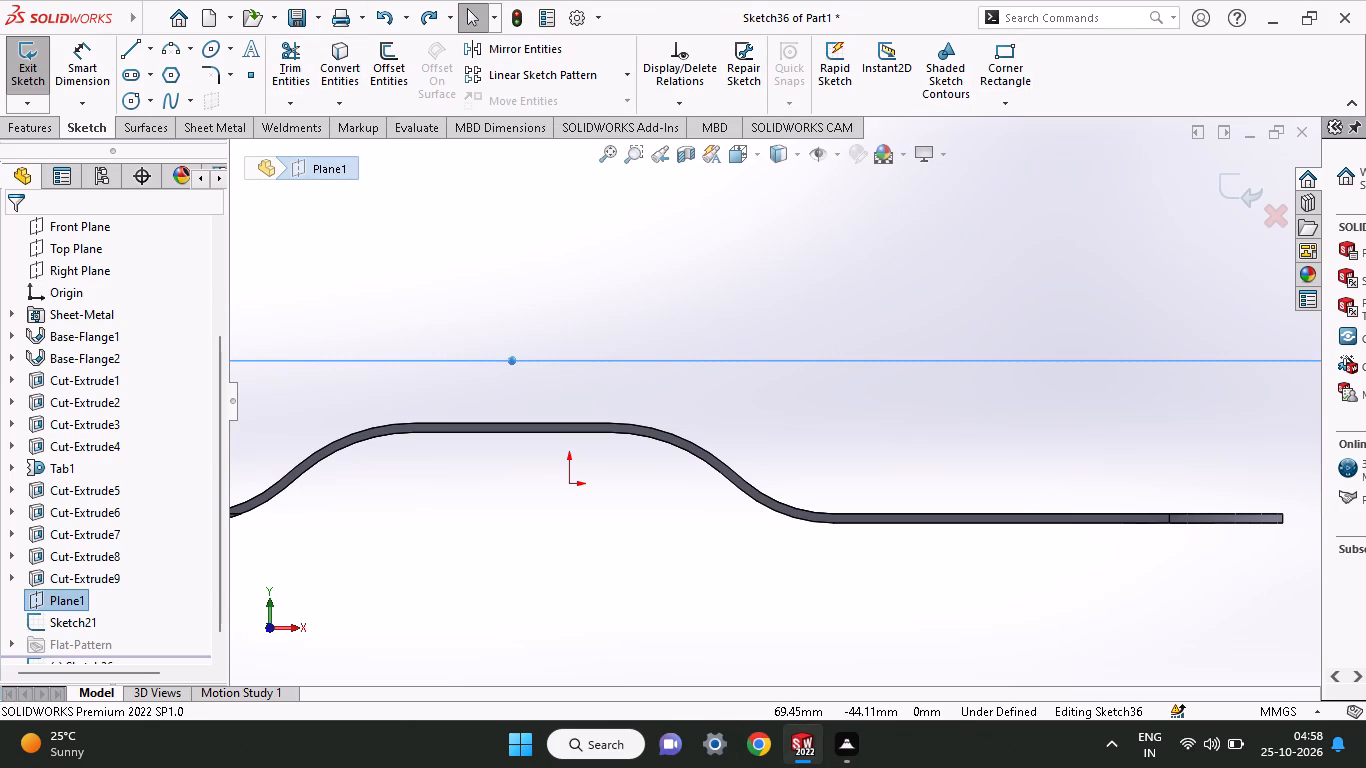
Convert the bracket's upper profile edges into the sketch: raised flat, single-hole side's bends and connecting line, both end flats, and the two-hole side's lower bend.
left_click(329, 61)
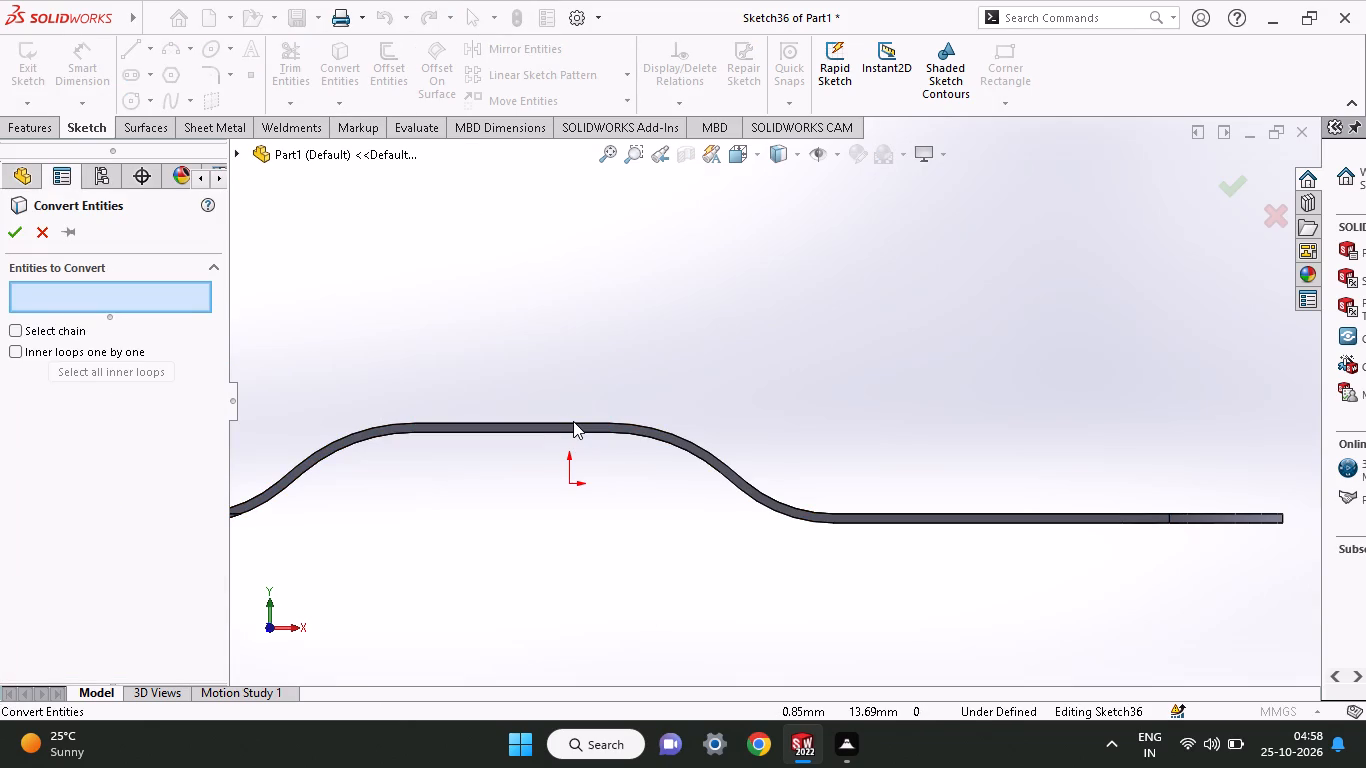
left_click(573, 422)
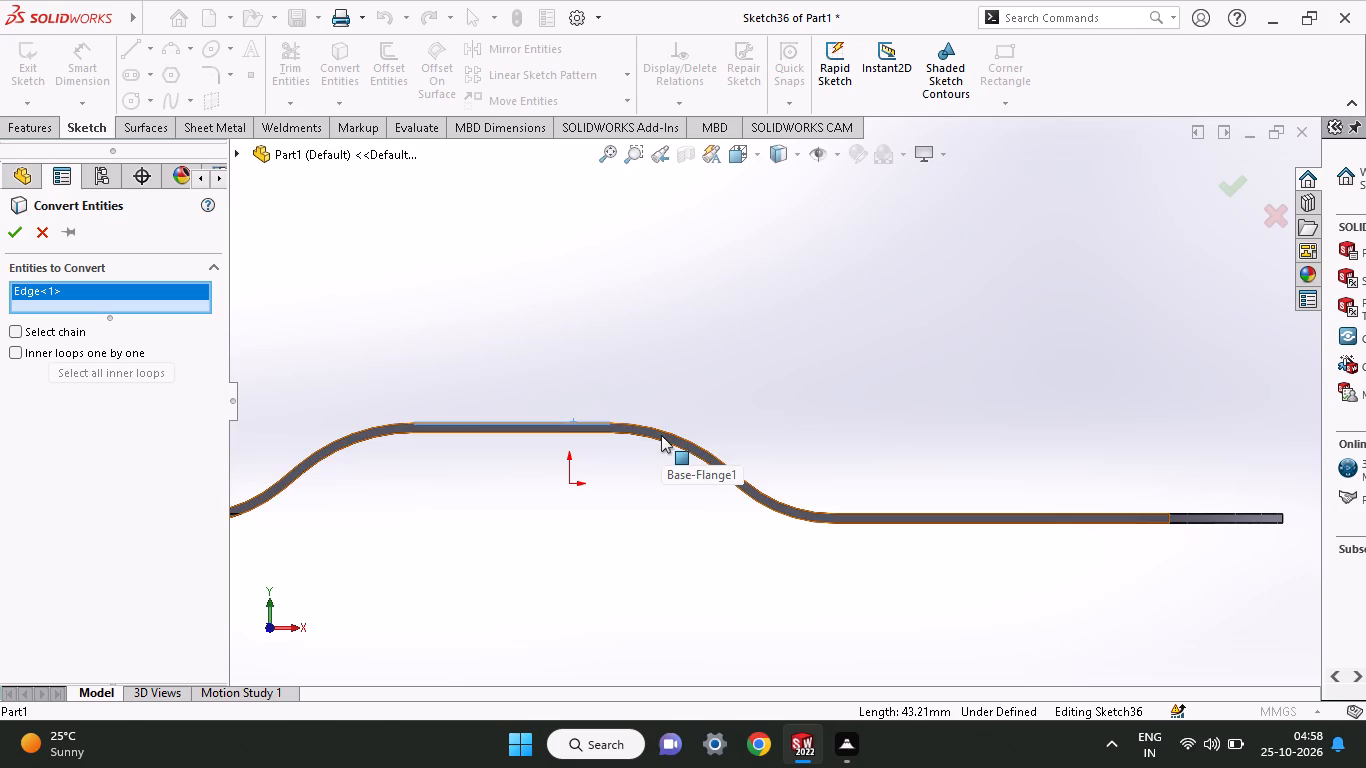
left_click(664, 429)
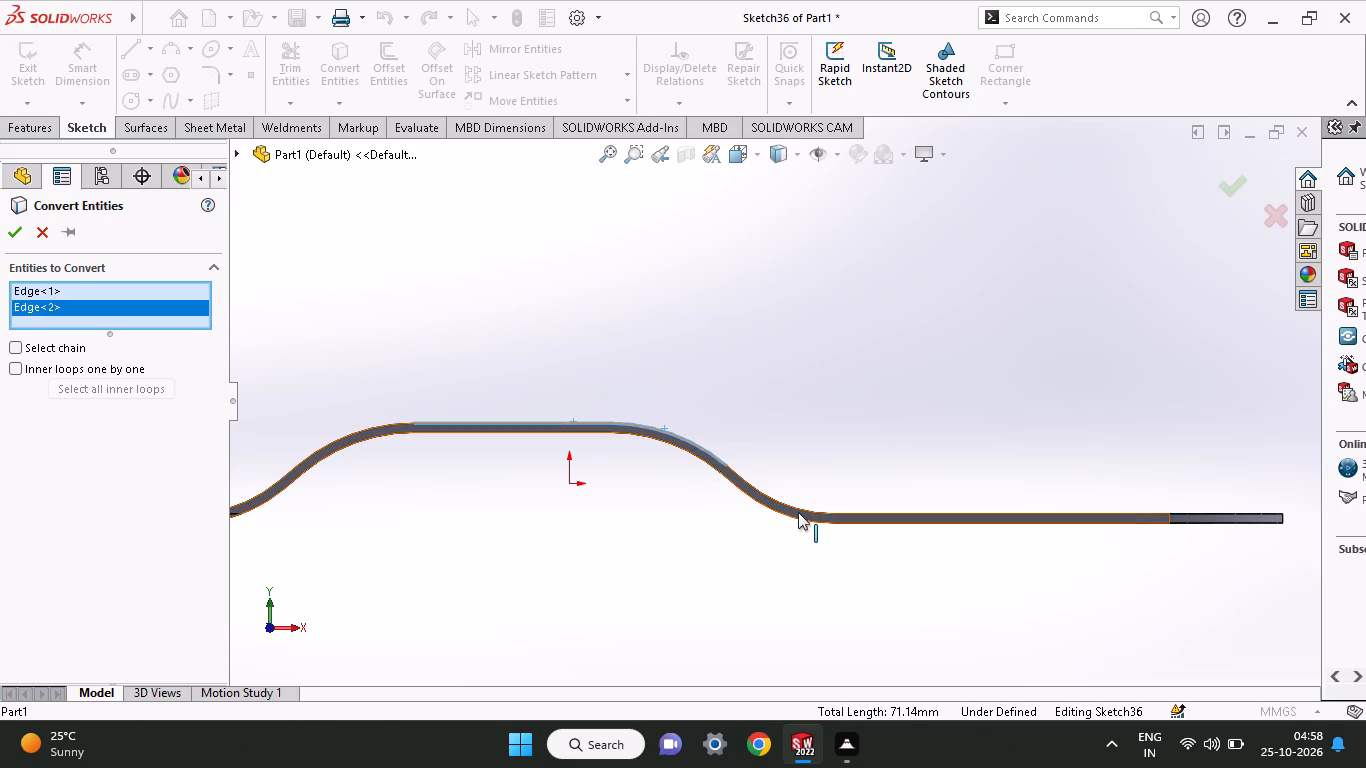
left_click(791, 505)
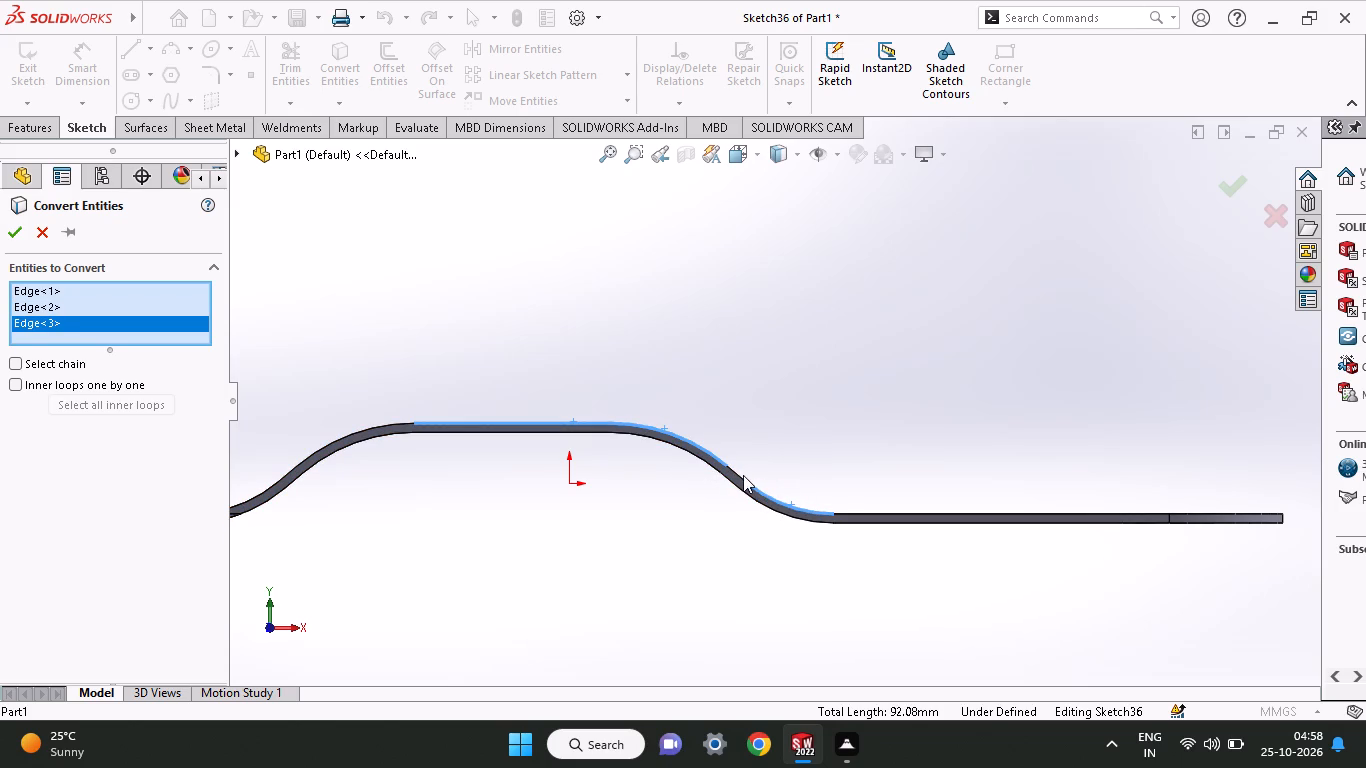
left_click(738, 475)
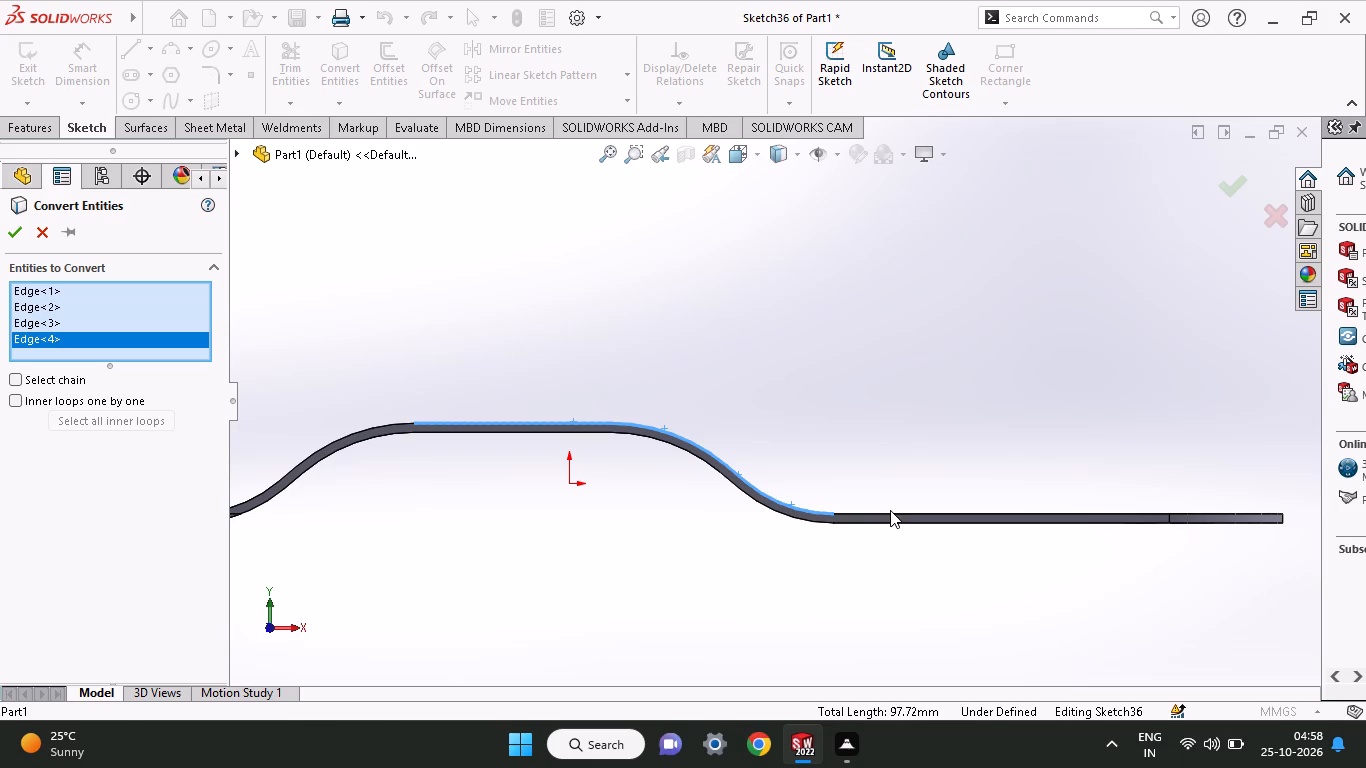
left_click(882, 516)
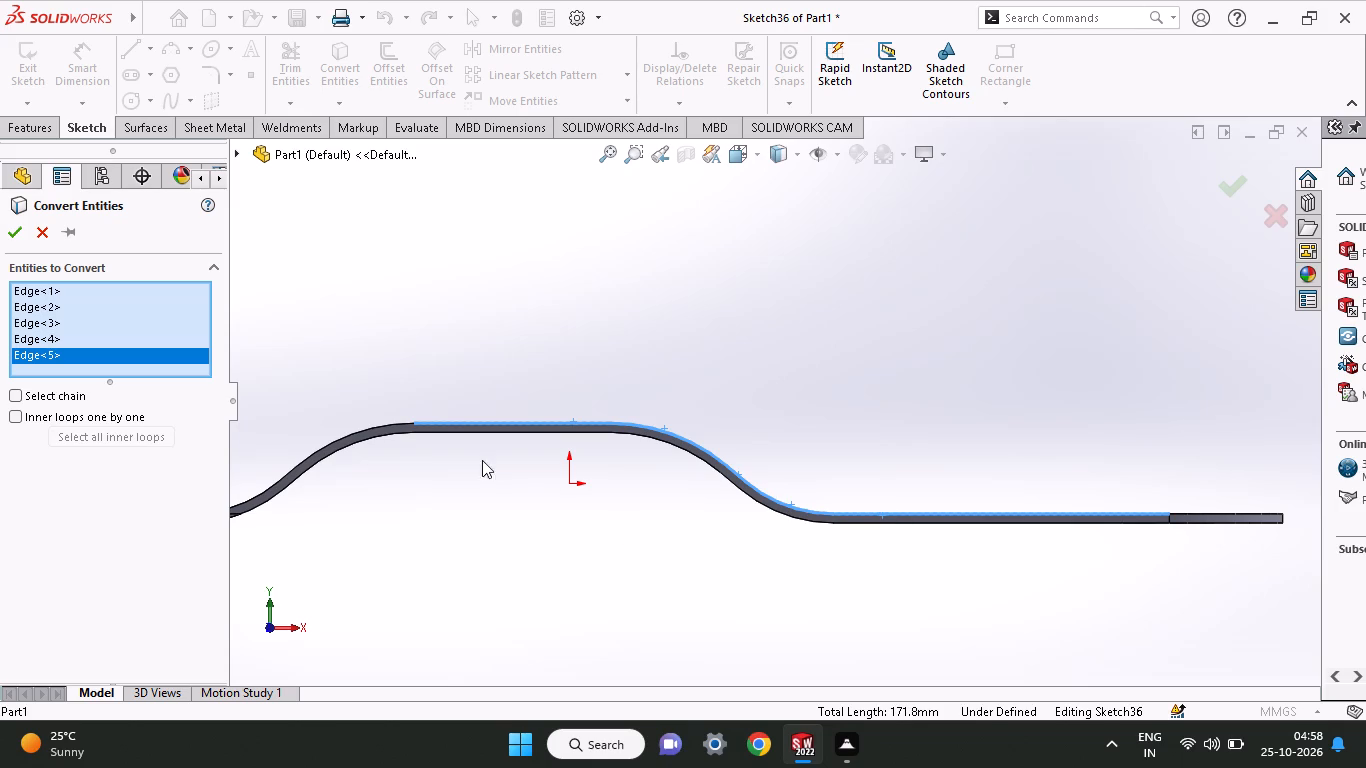
scroll(305, 479, "up", 2, "ctrl")
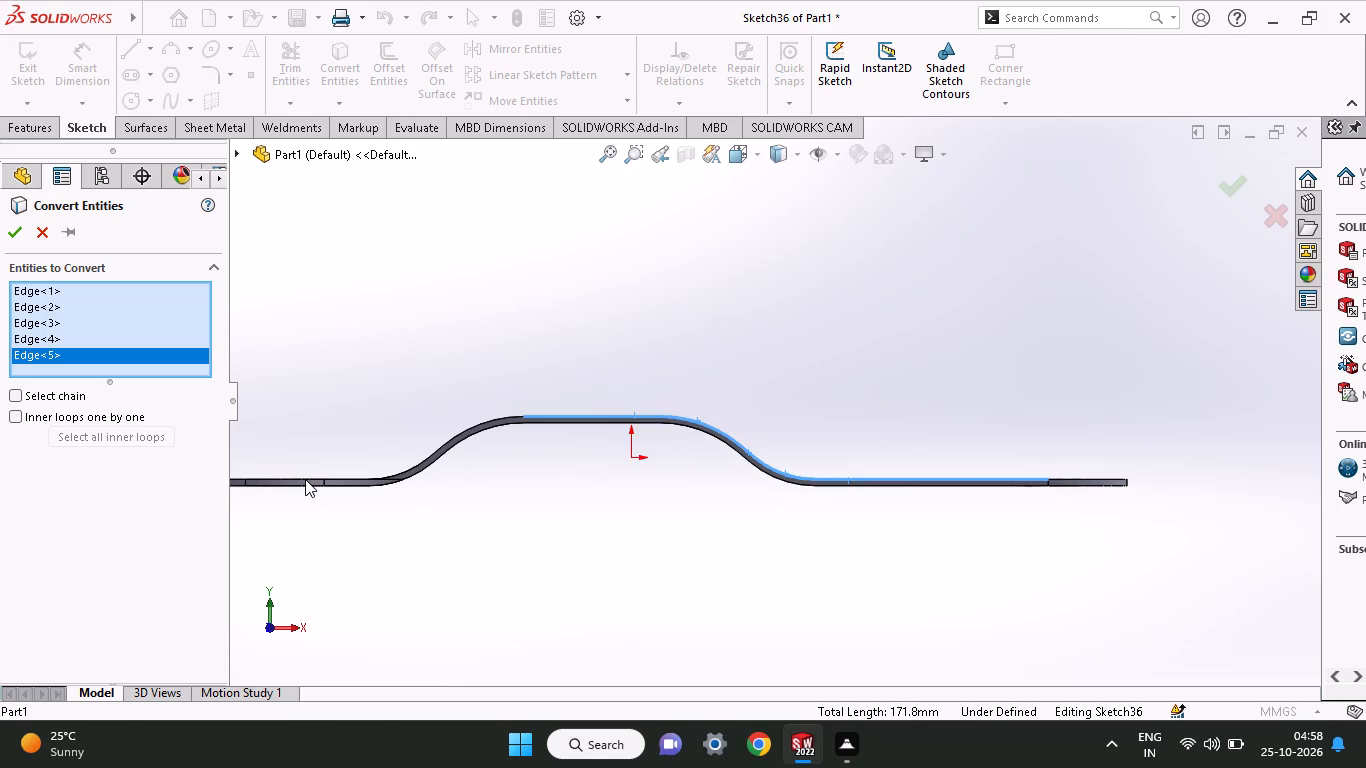
scroll(305, 479, "down", 2, "ctrl")
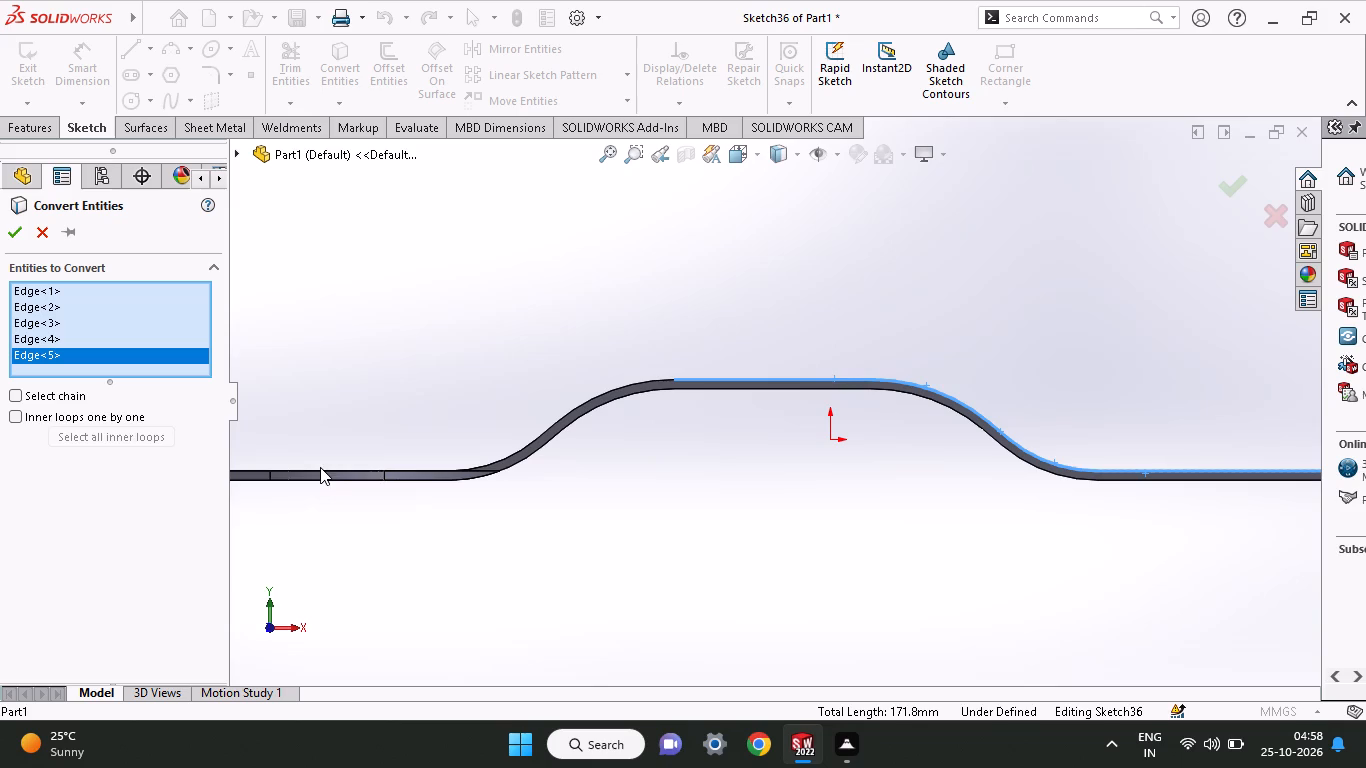
left_click(324, 470)
left_click(432, 472)
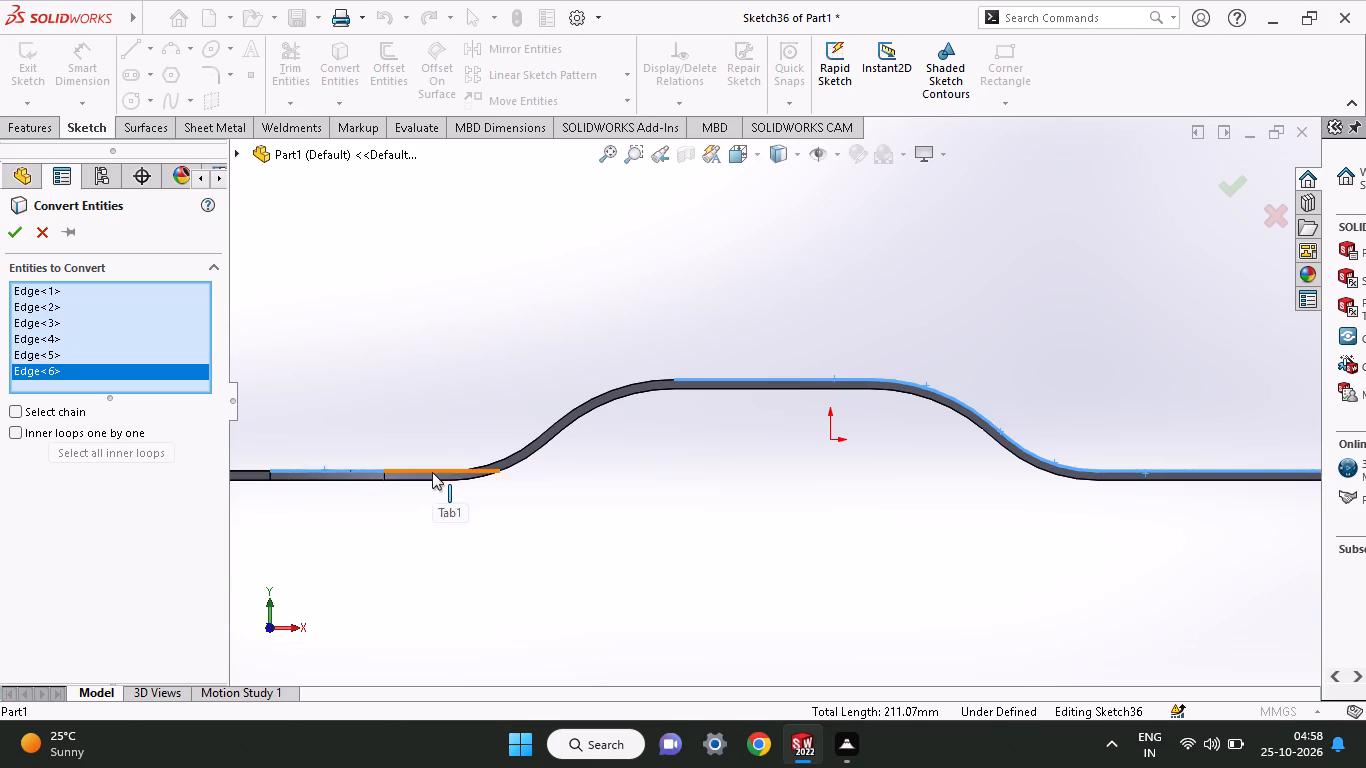
left_click(504, 462)
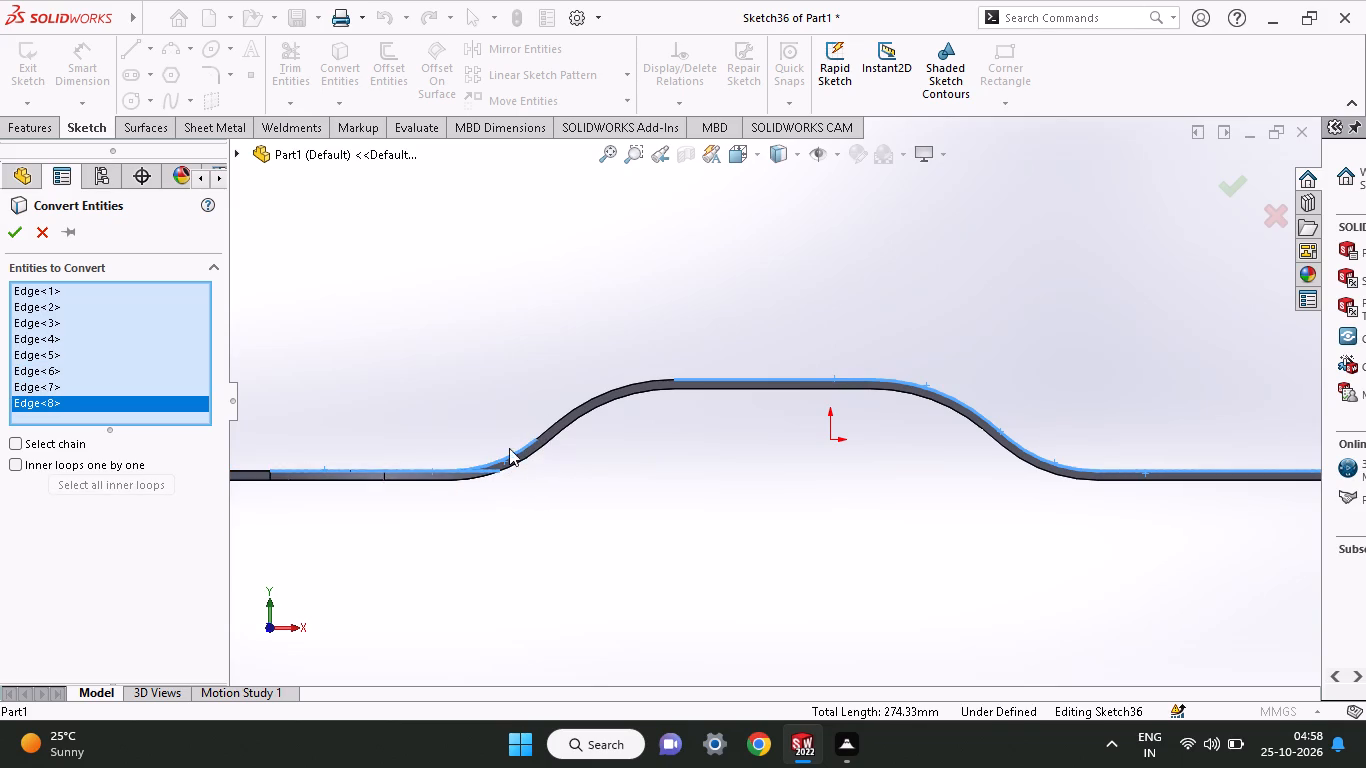
right_click(40, 386)
left_click(72, 425)
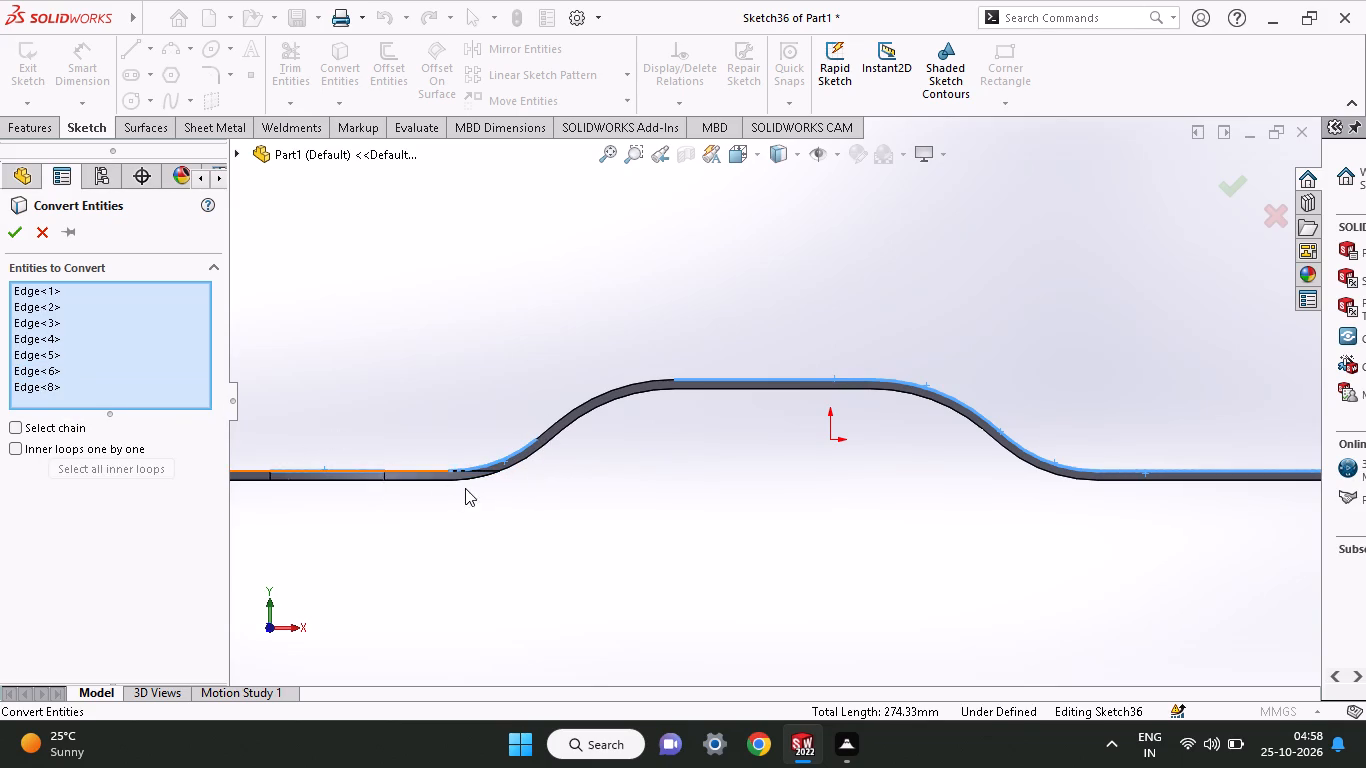
left_click(429, 468)
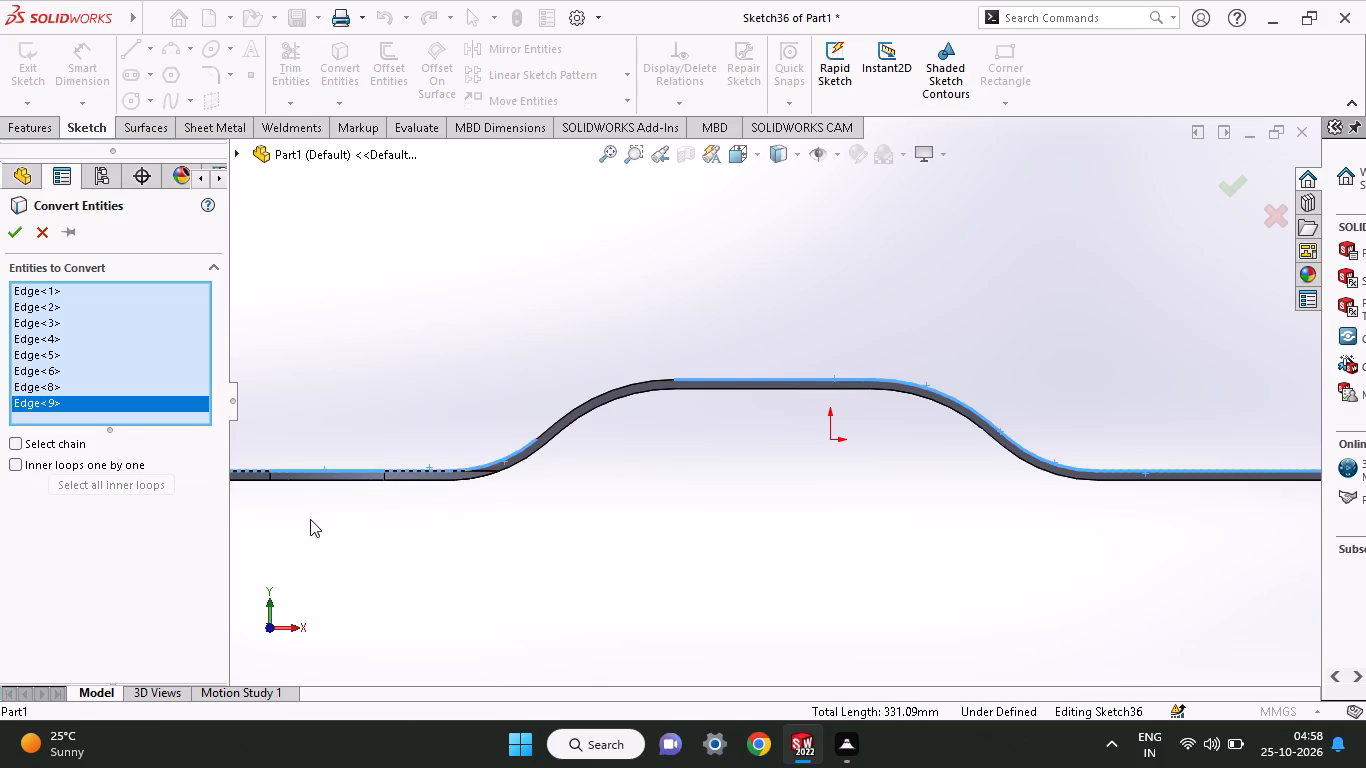
scroll(310, 519, "up", 5, "ctrl")
scroll(928, 392, "down", 1, "ctrl")
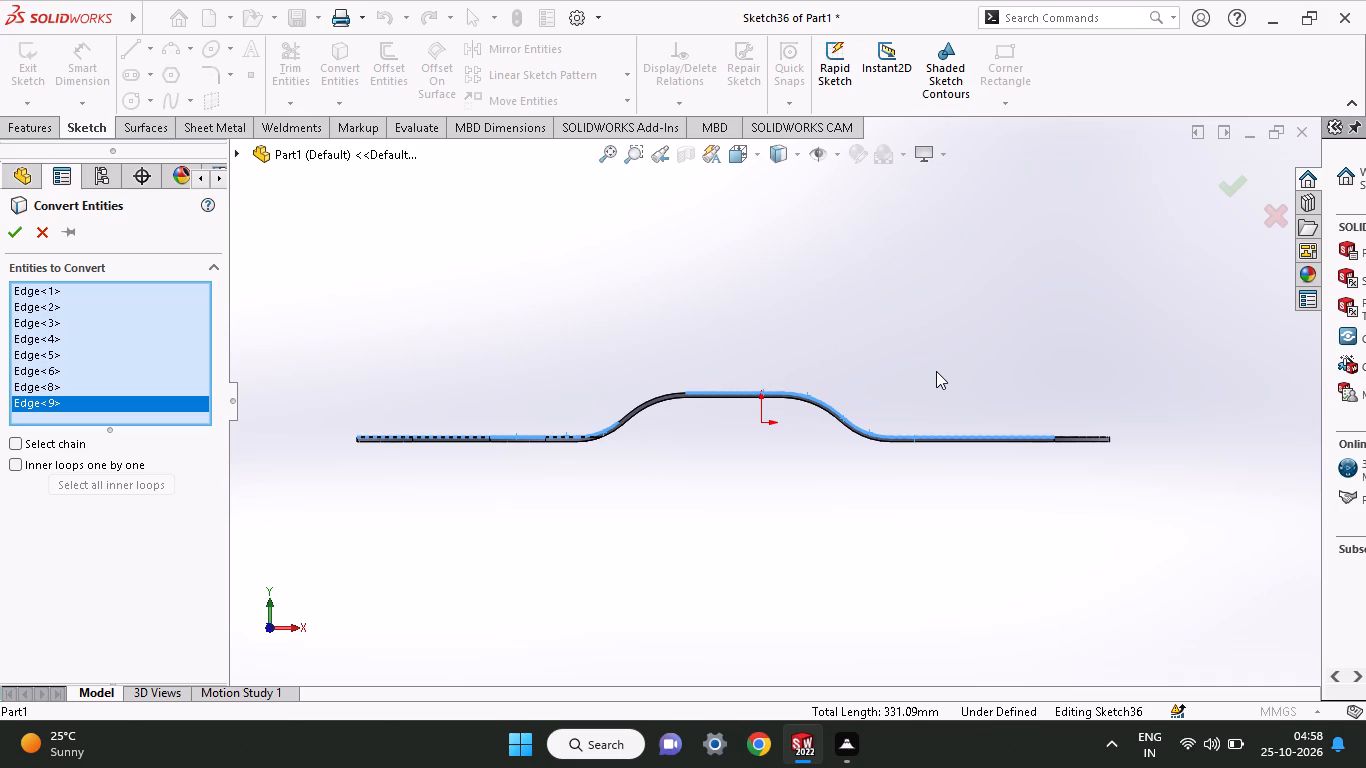
middle_click_drag(936, 371, 931, 417)
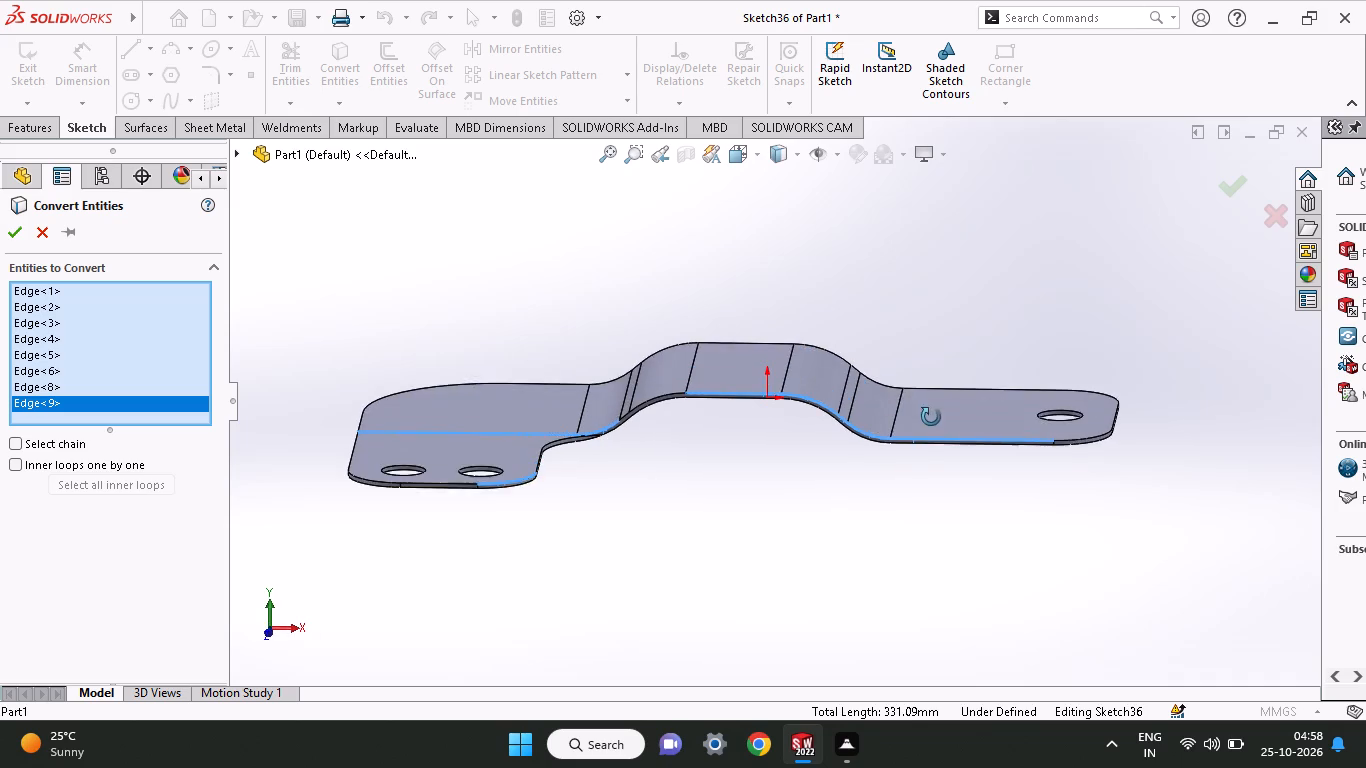
middle_click_drag(931, 417, 921, 475)
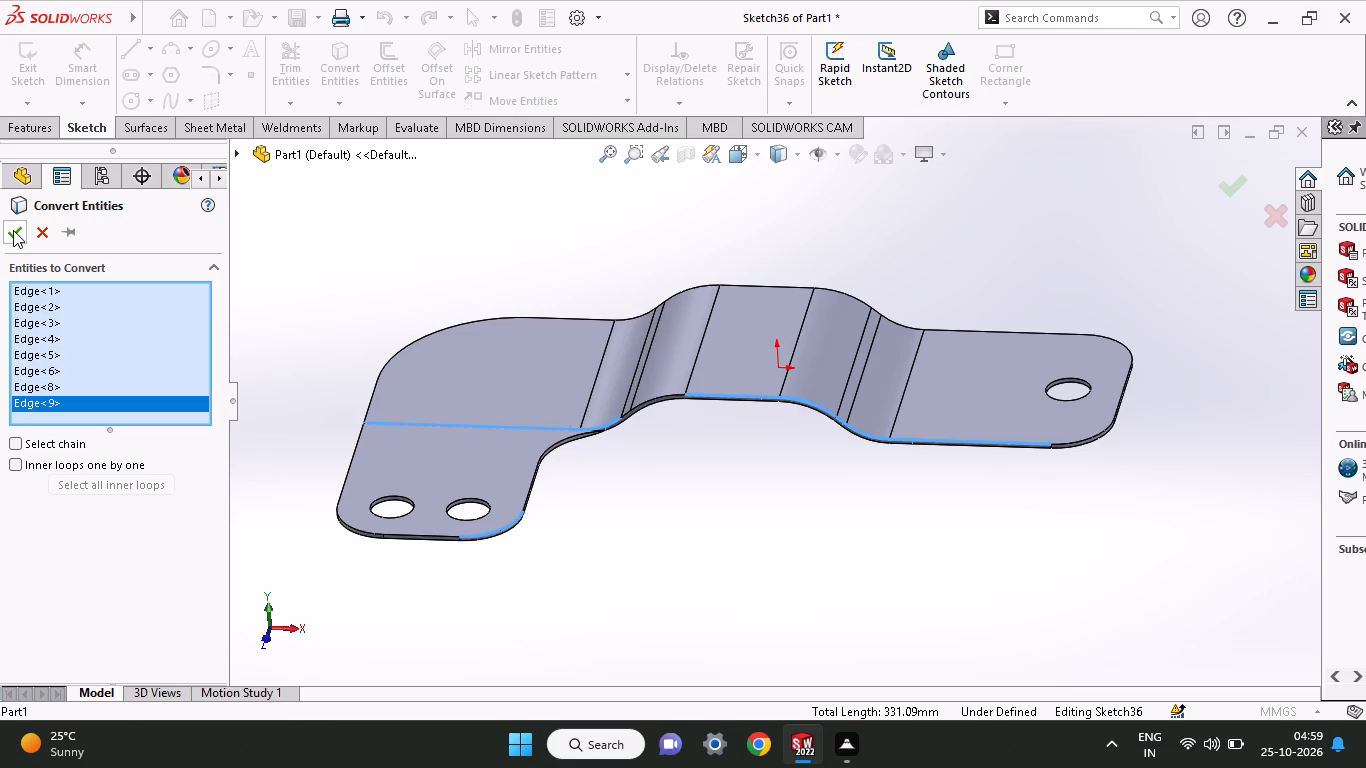
left_click(13, 230)
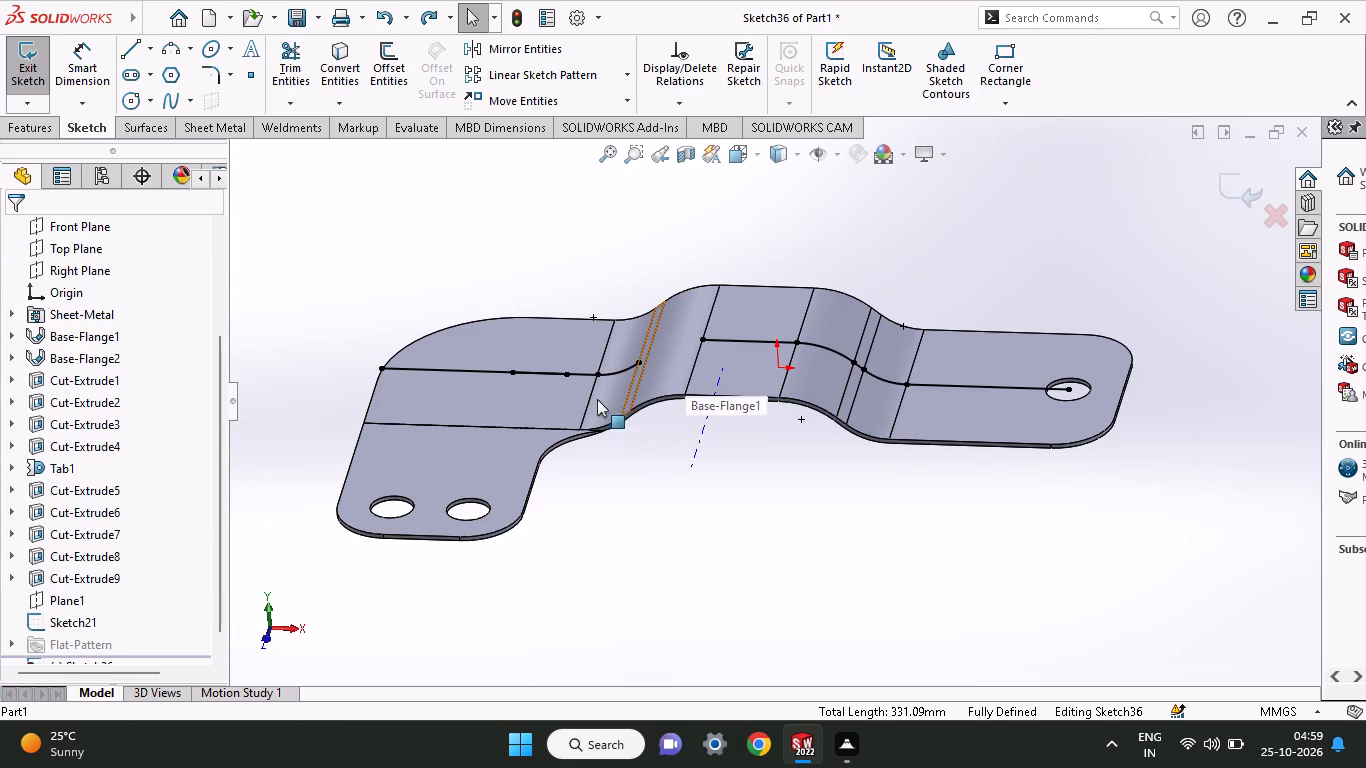
Convert the 40 mm radius bend edge beside the raised flat on the two-hole side into the sketch.
left_click(351, 60)
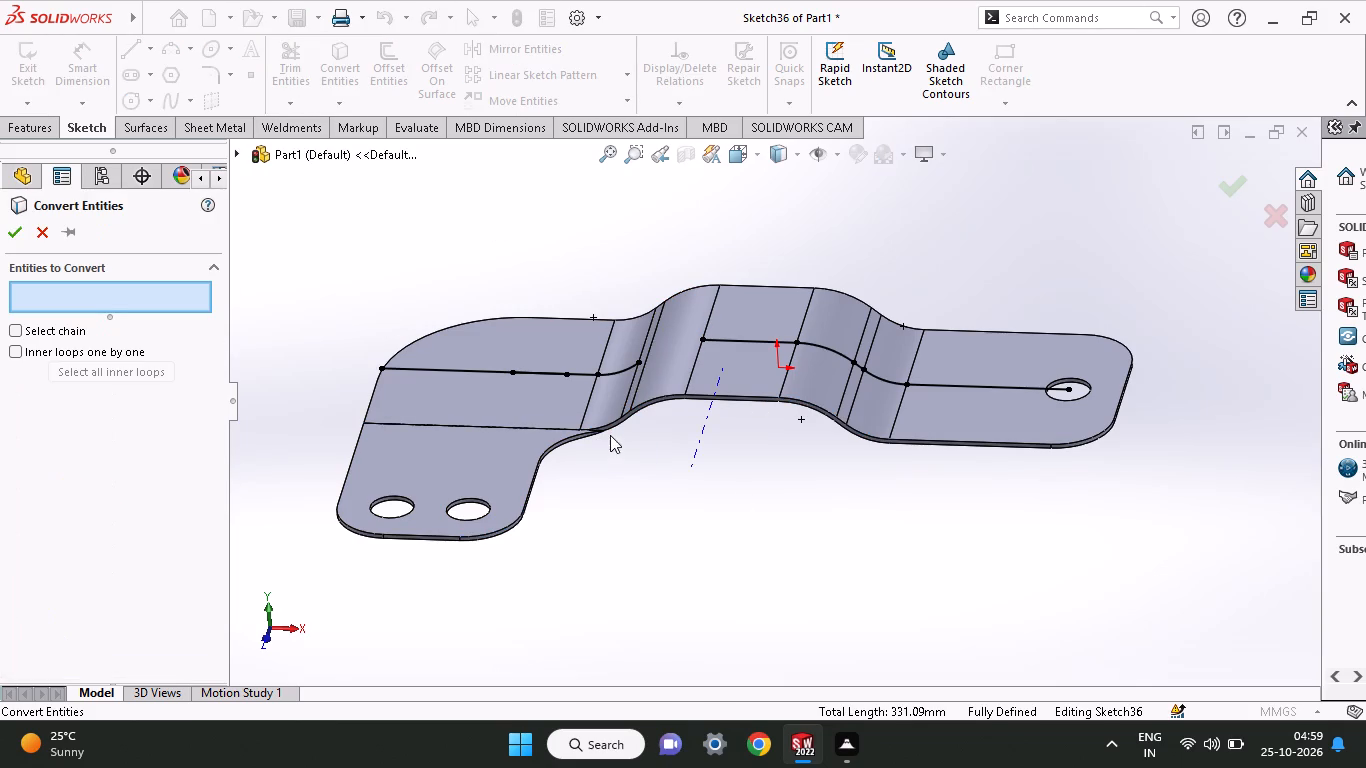
left_click(641, 402)
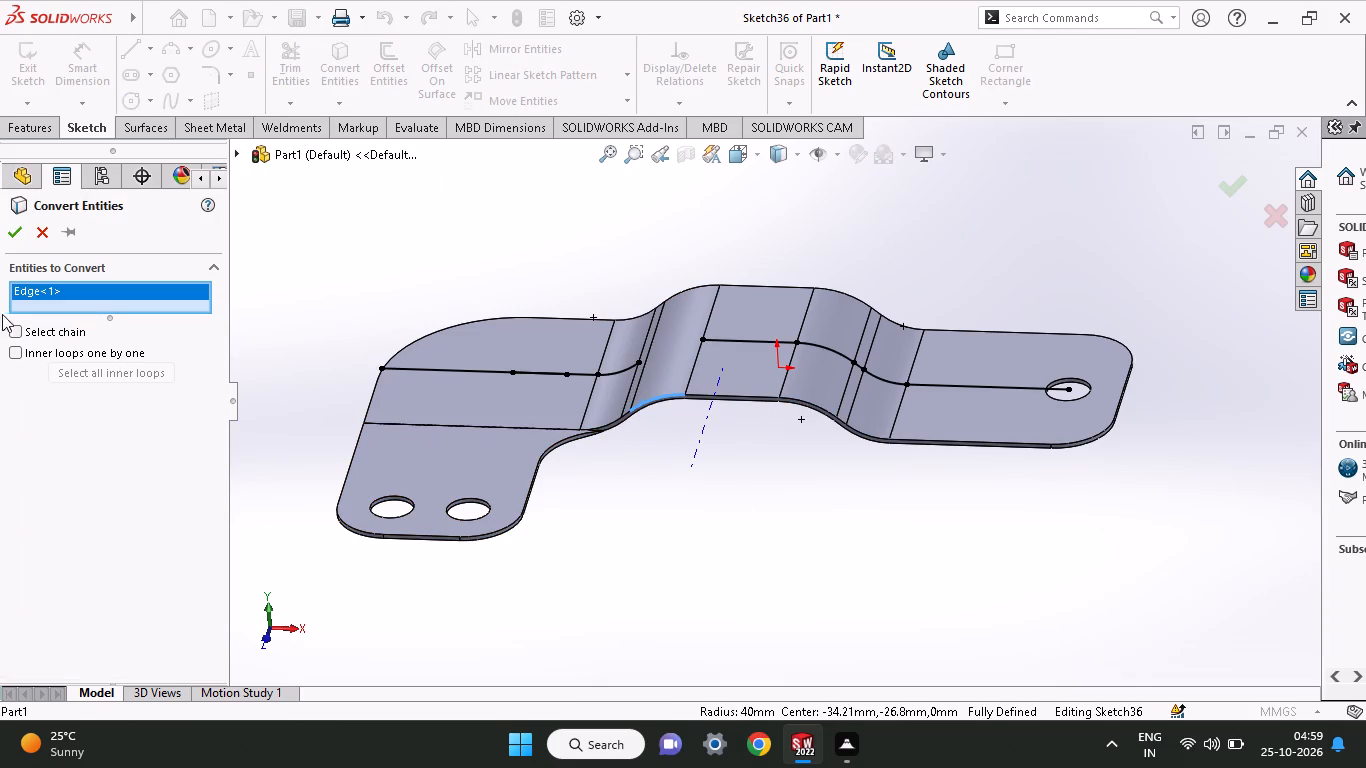
left_click(9, 236)
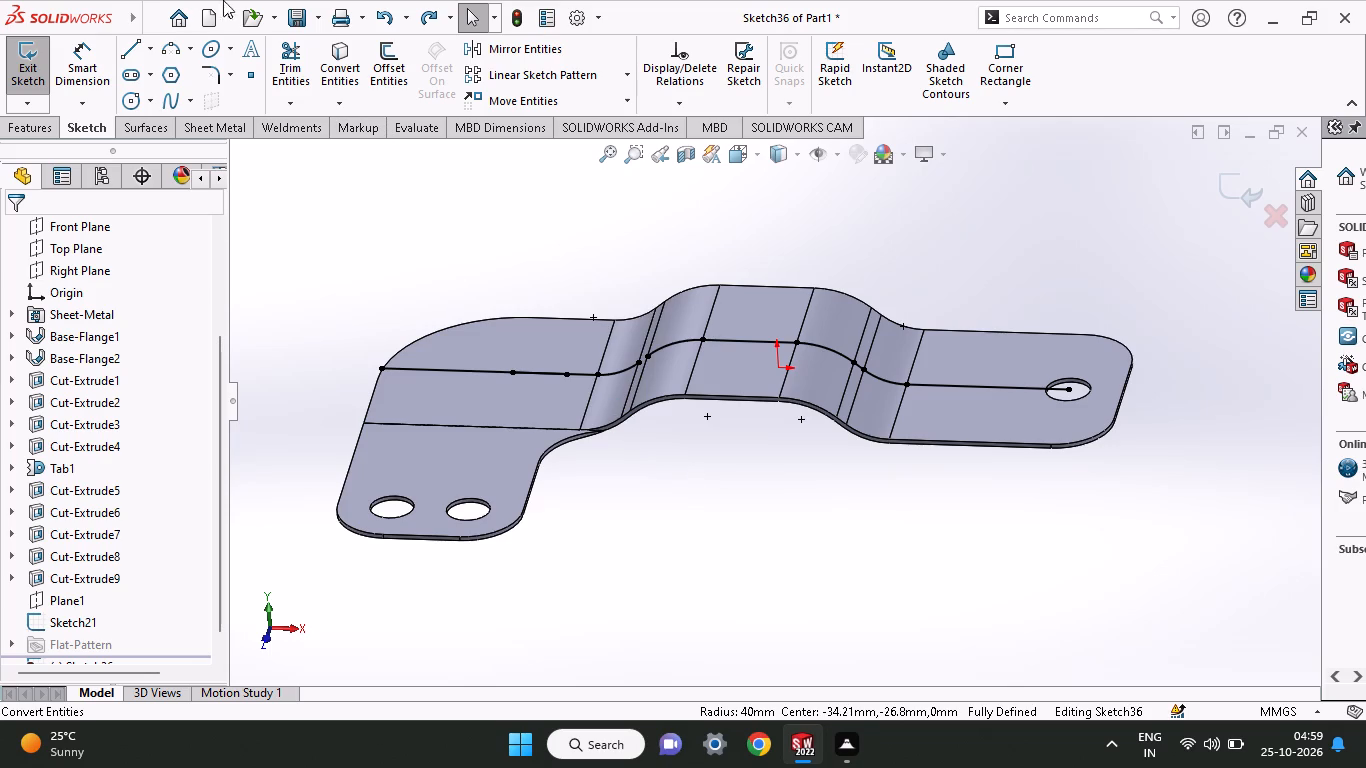
Offset the short straight edge between the two bends on the two-hole side by 85 mm.
left_click(393, 67)
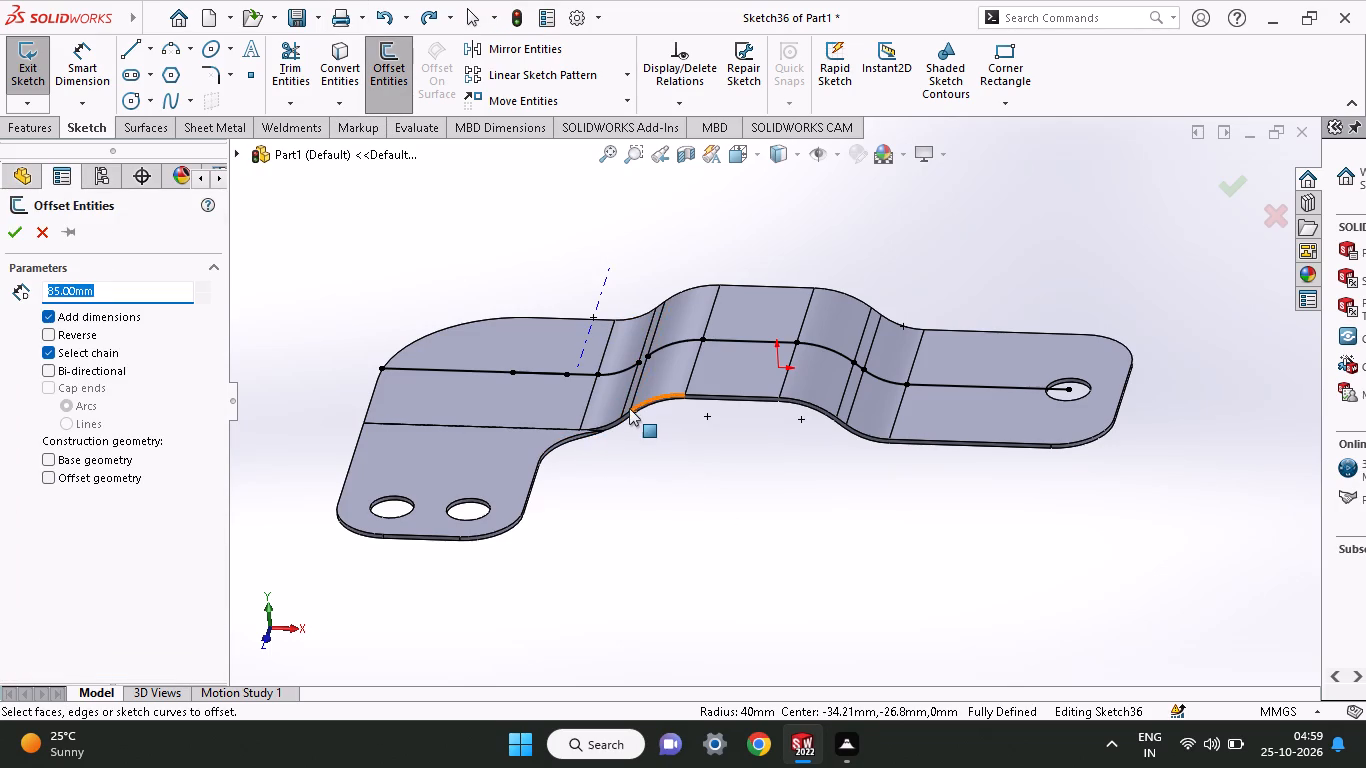
left_click(626, 412)
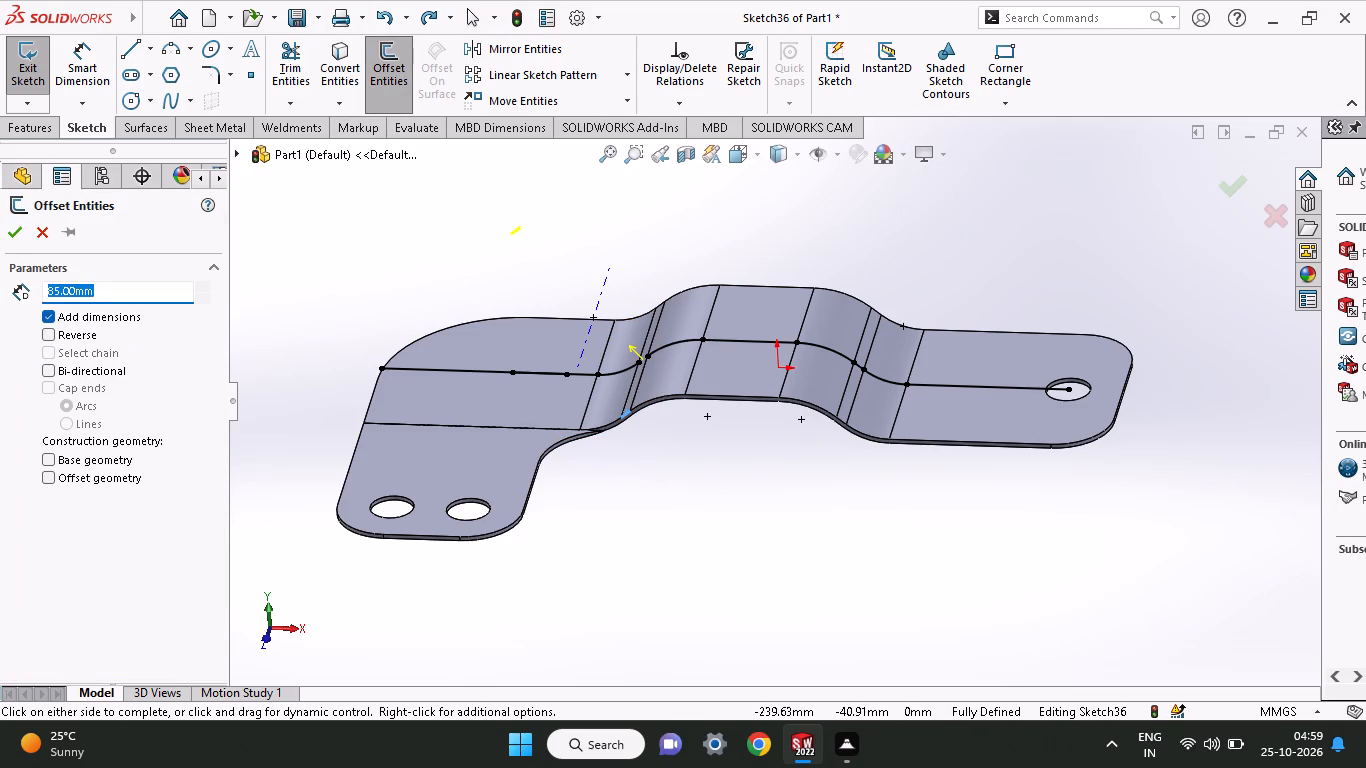
left_click(12, 227)
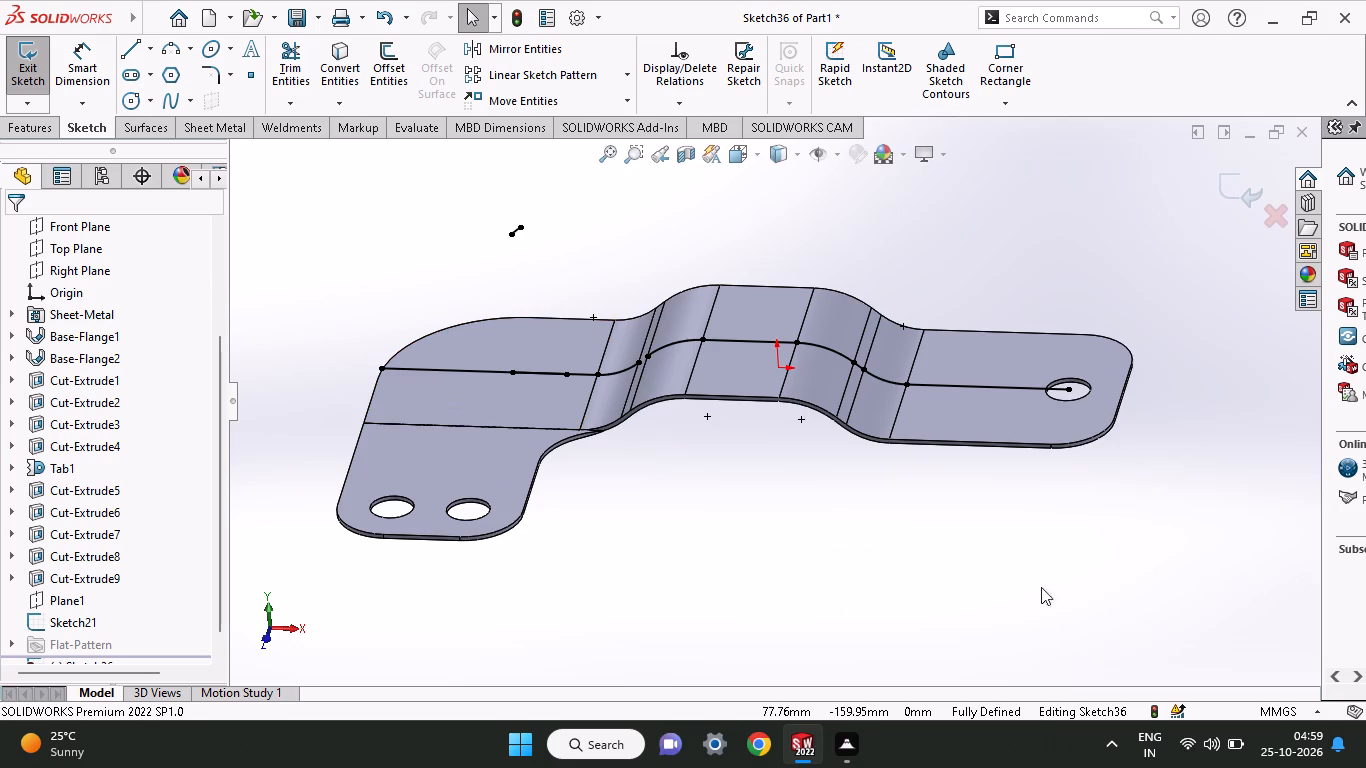
Convert the short straight edge between the two bends on the two-hole side into the sketch.
middle_click_drag(629, 270, 691, 284)
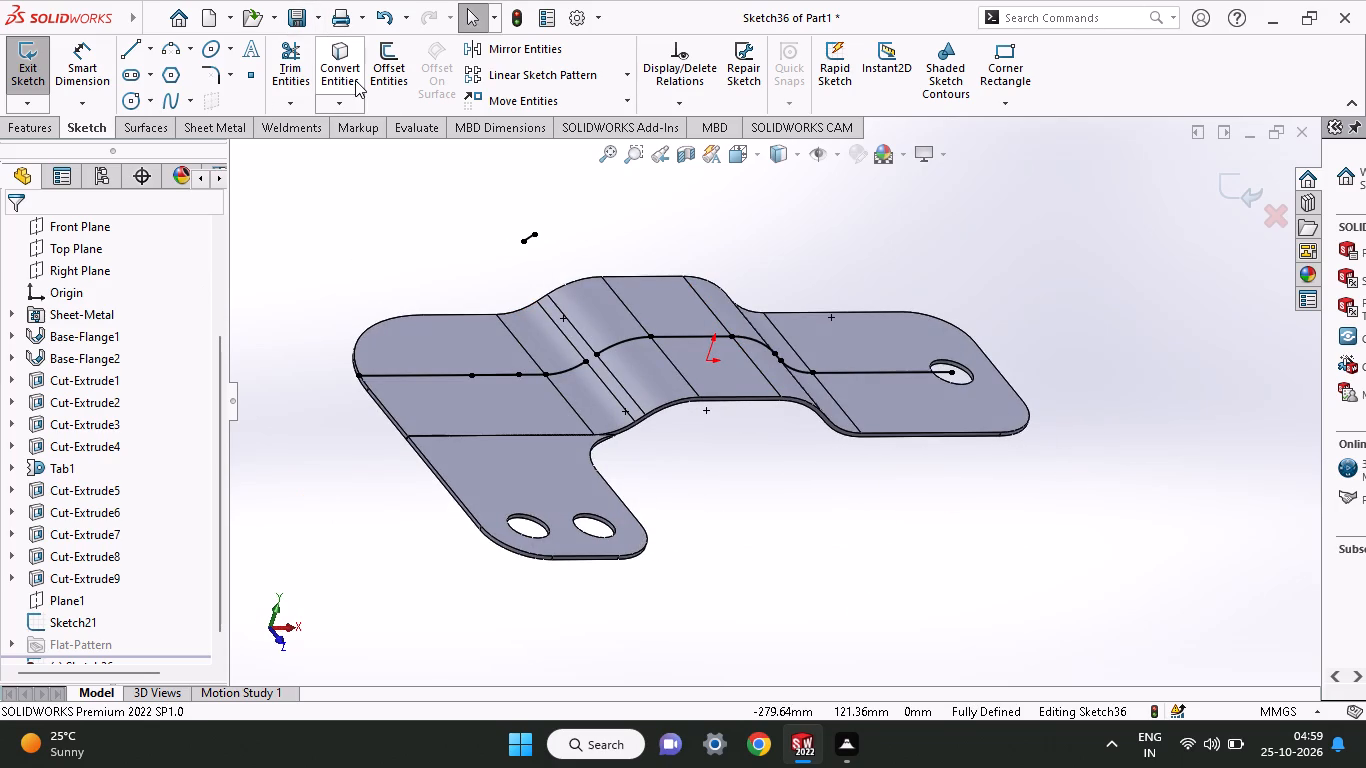
left_click(355, 80)
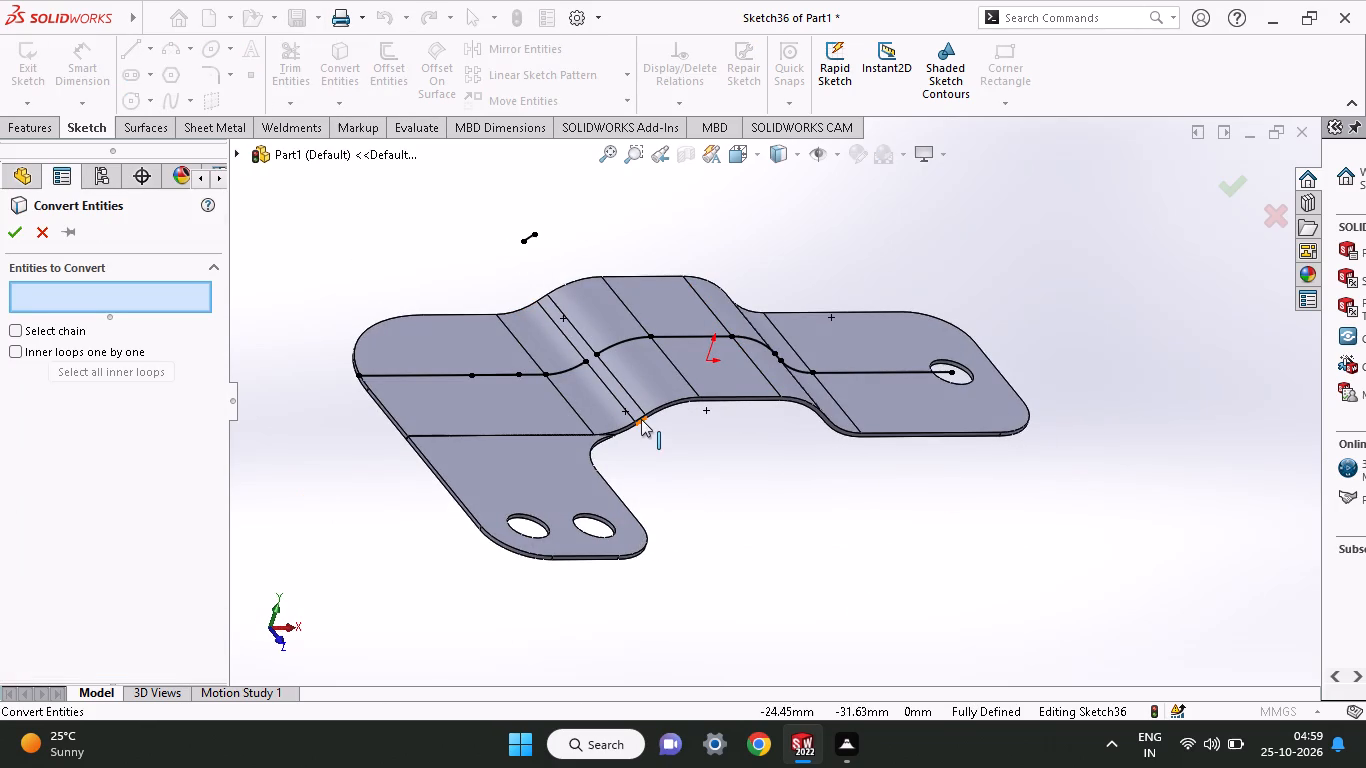
left_click(641, 417)
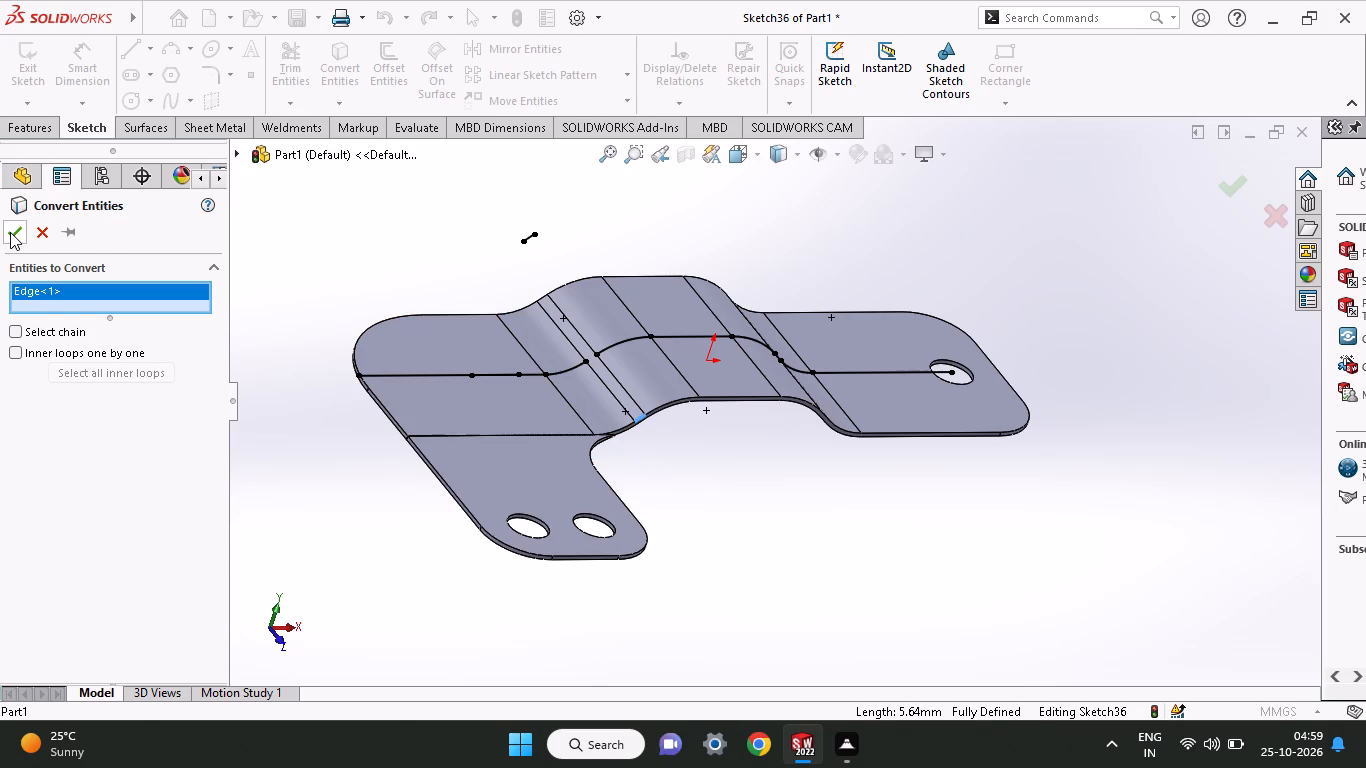
left_click(10, 232)
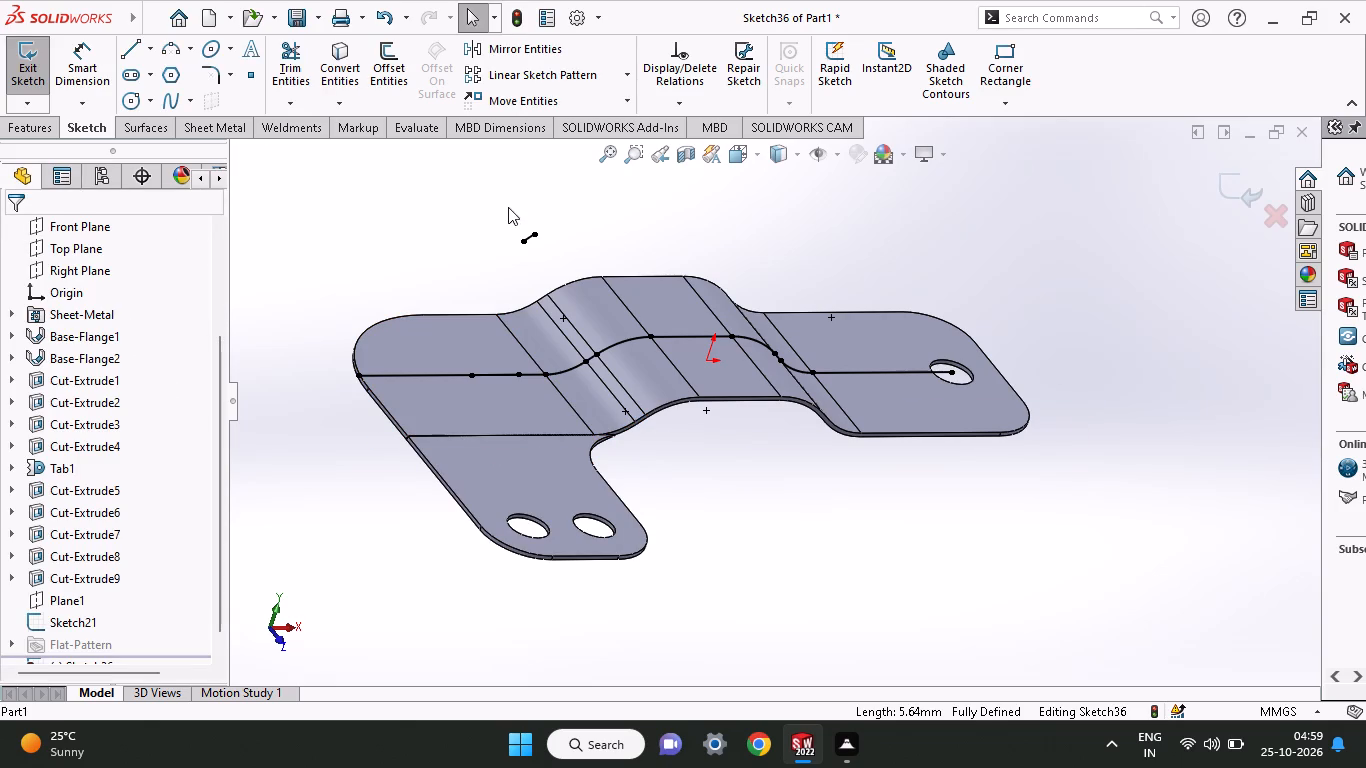
Delete the stray offset line floating above the bracket's two-hole side.
left_click_drag(508, 207, 558, 262)
right_click(559, 262)
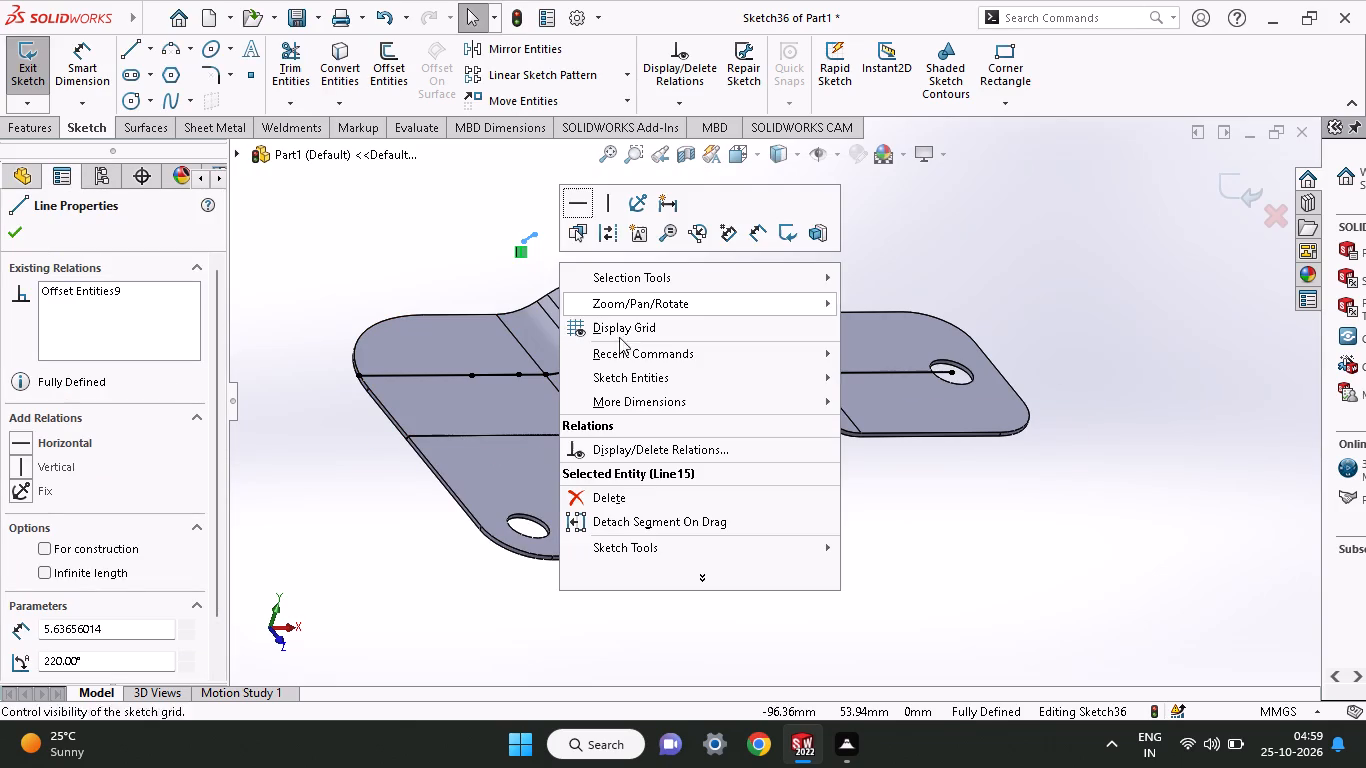
left_click(632, 504)
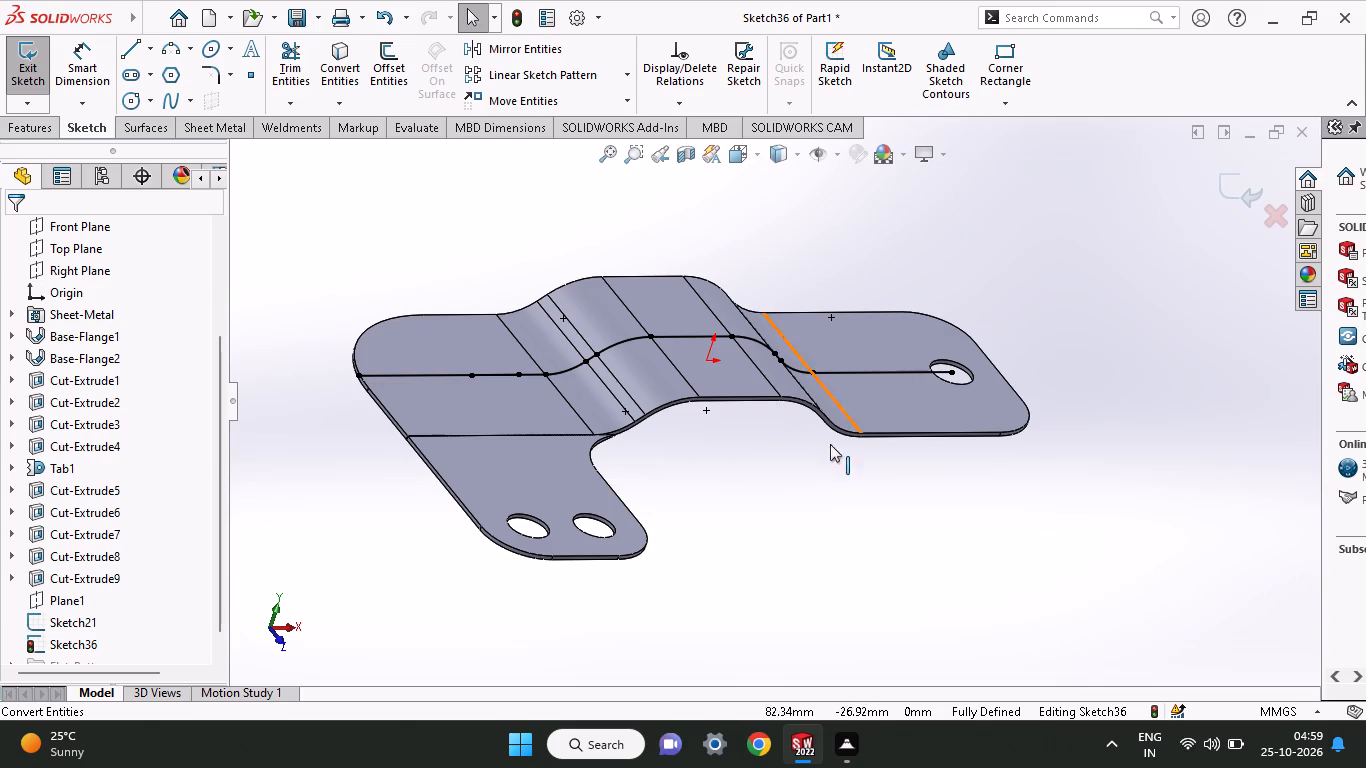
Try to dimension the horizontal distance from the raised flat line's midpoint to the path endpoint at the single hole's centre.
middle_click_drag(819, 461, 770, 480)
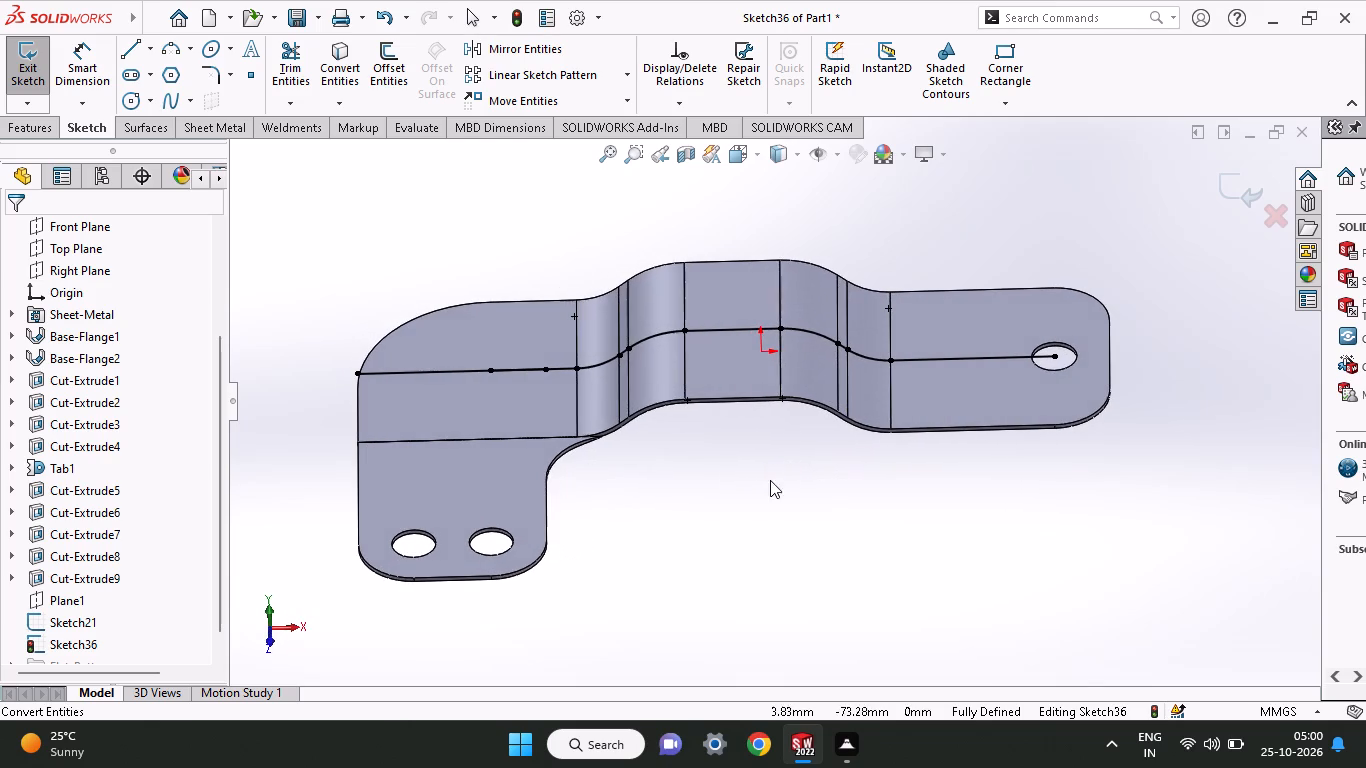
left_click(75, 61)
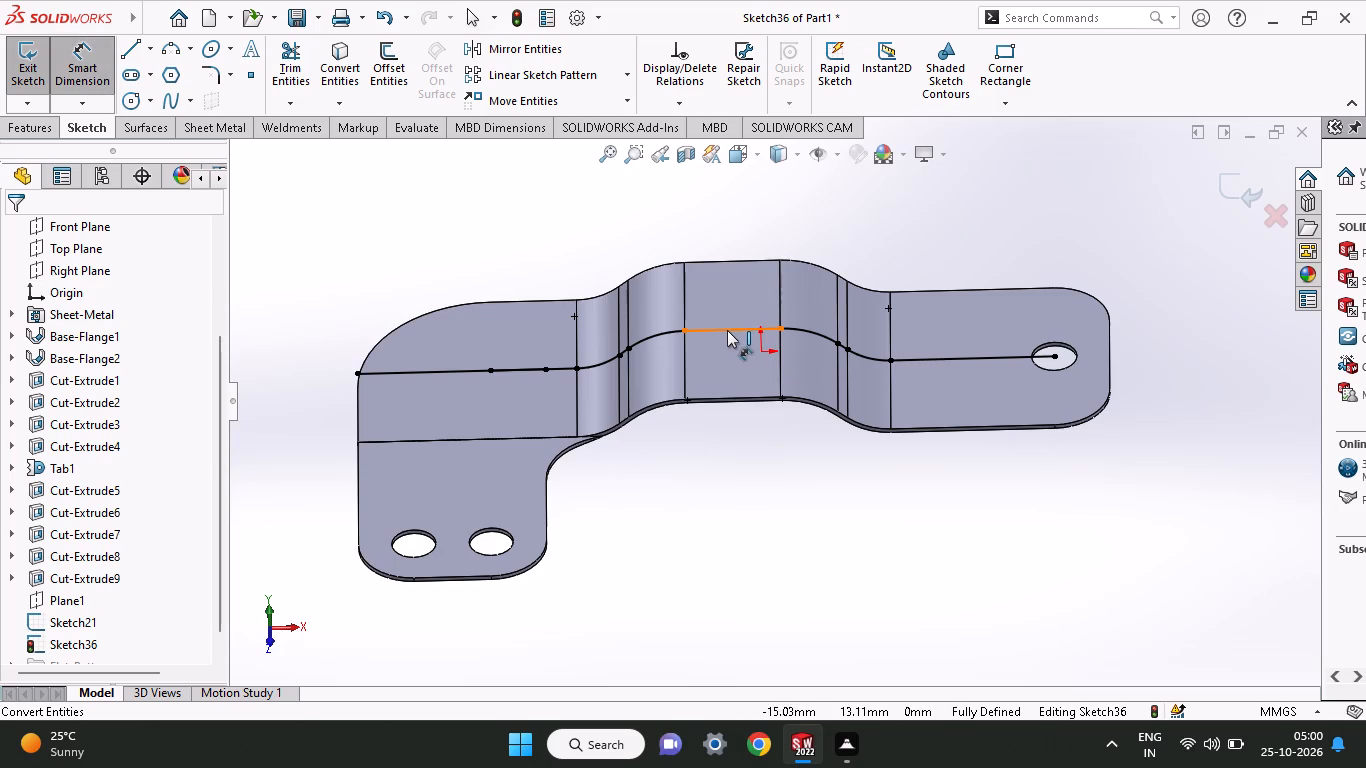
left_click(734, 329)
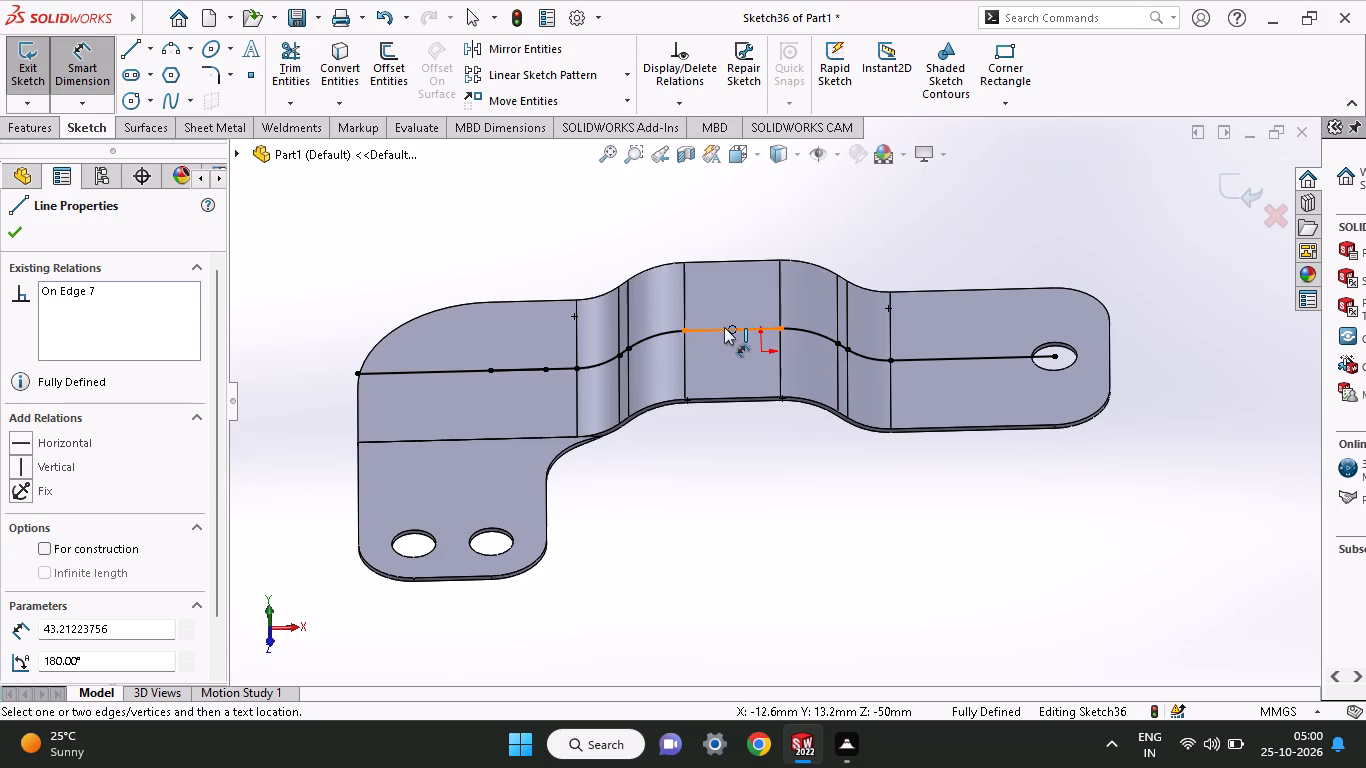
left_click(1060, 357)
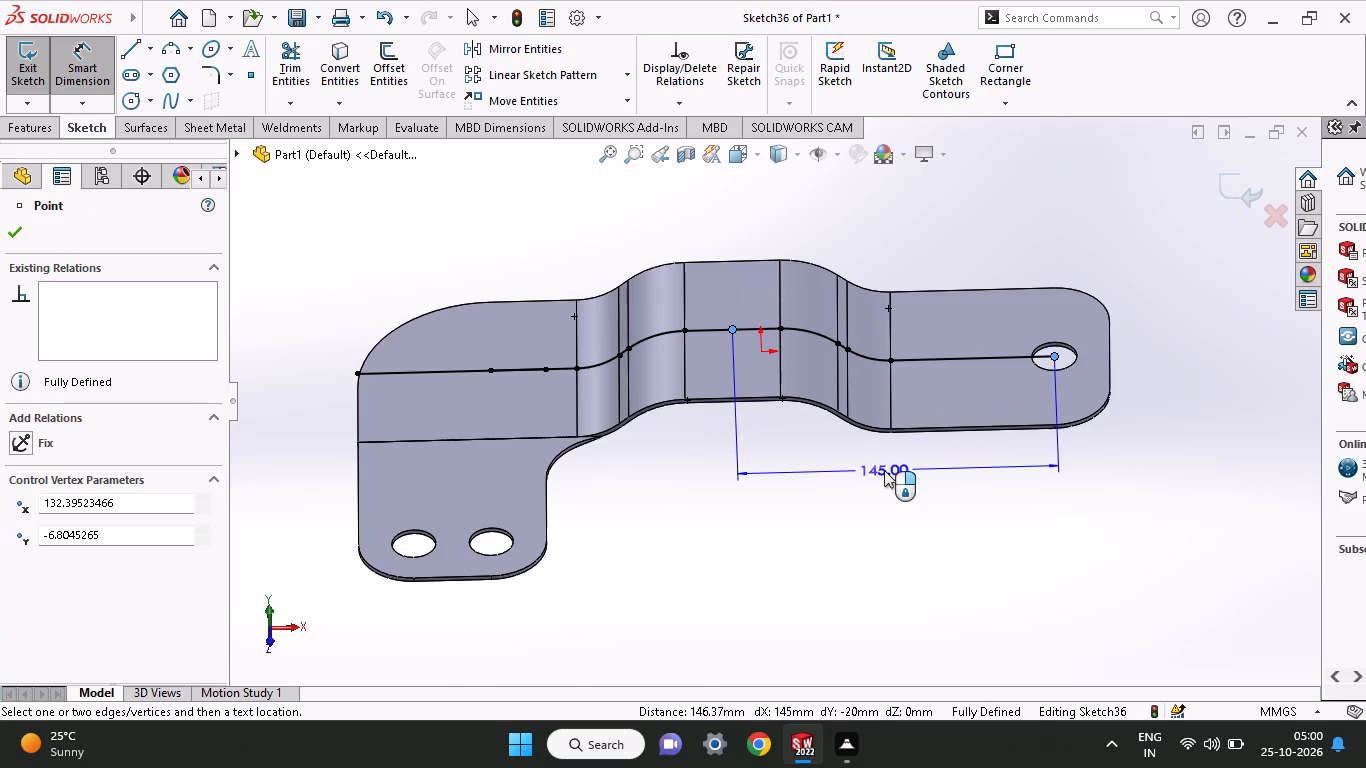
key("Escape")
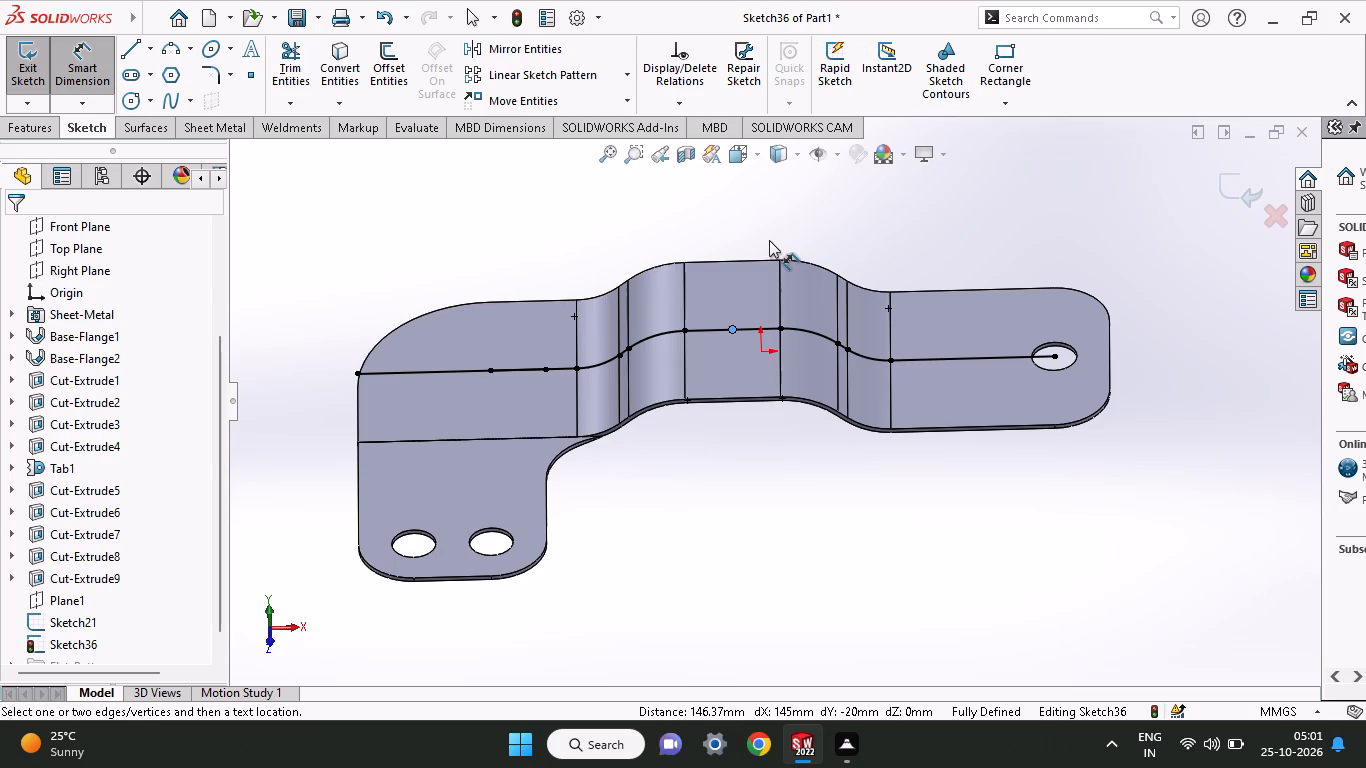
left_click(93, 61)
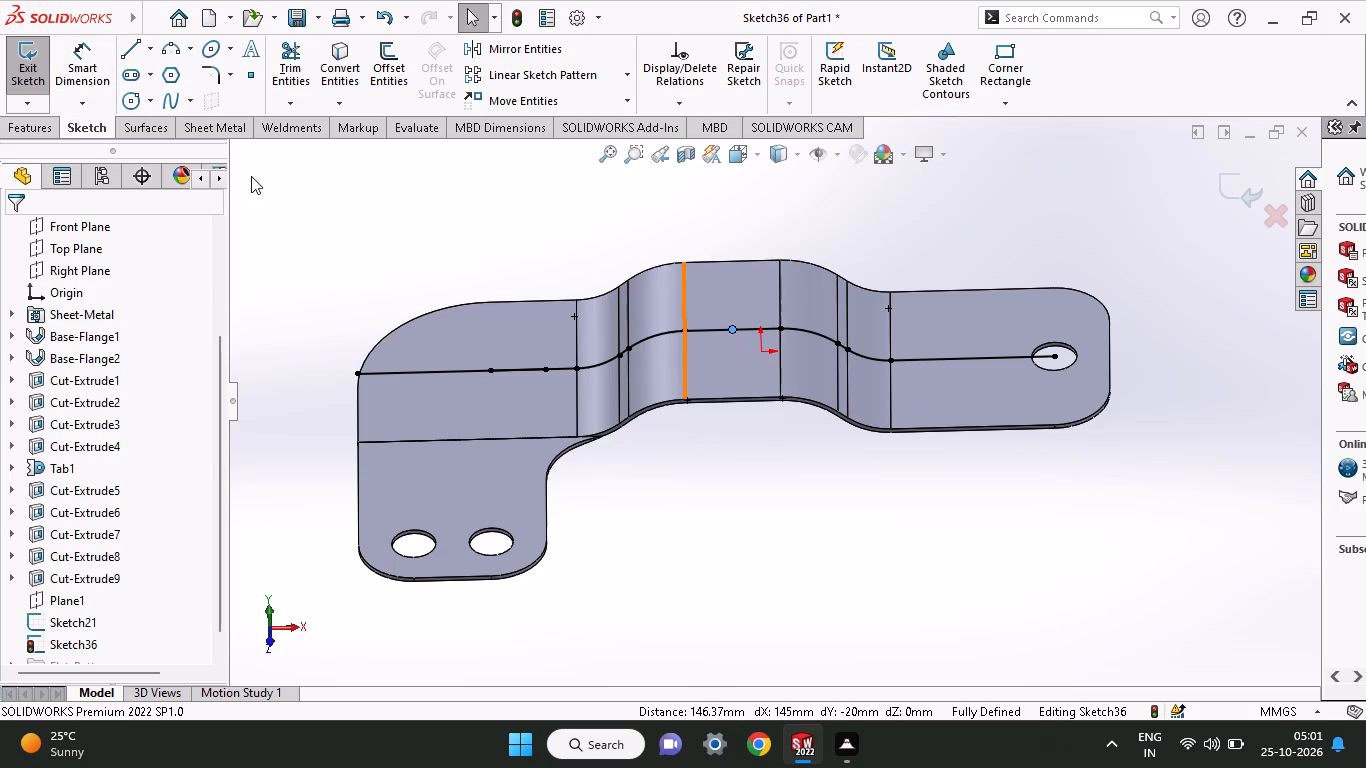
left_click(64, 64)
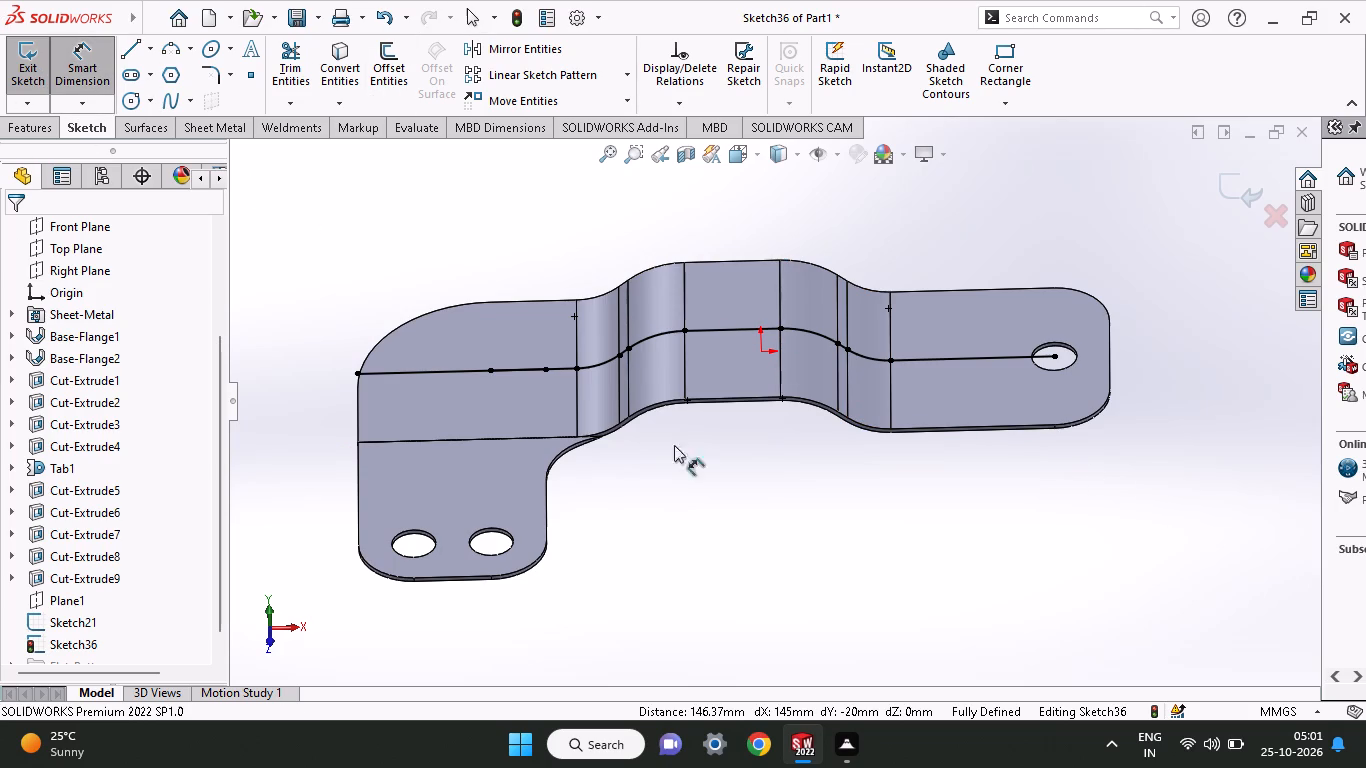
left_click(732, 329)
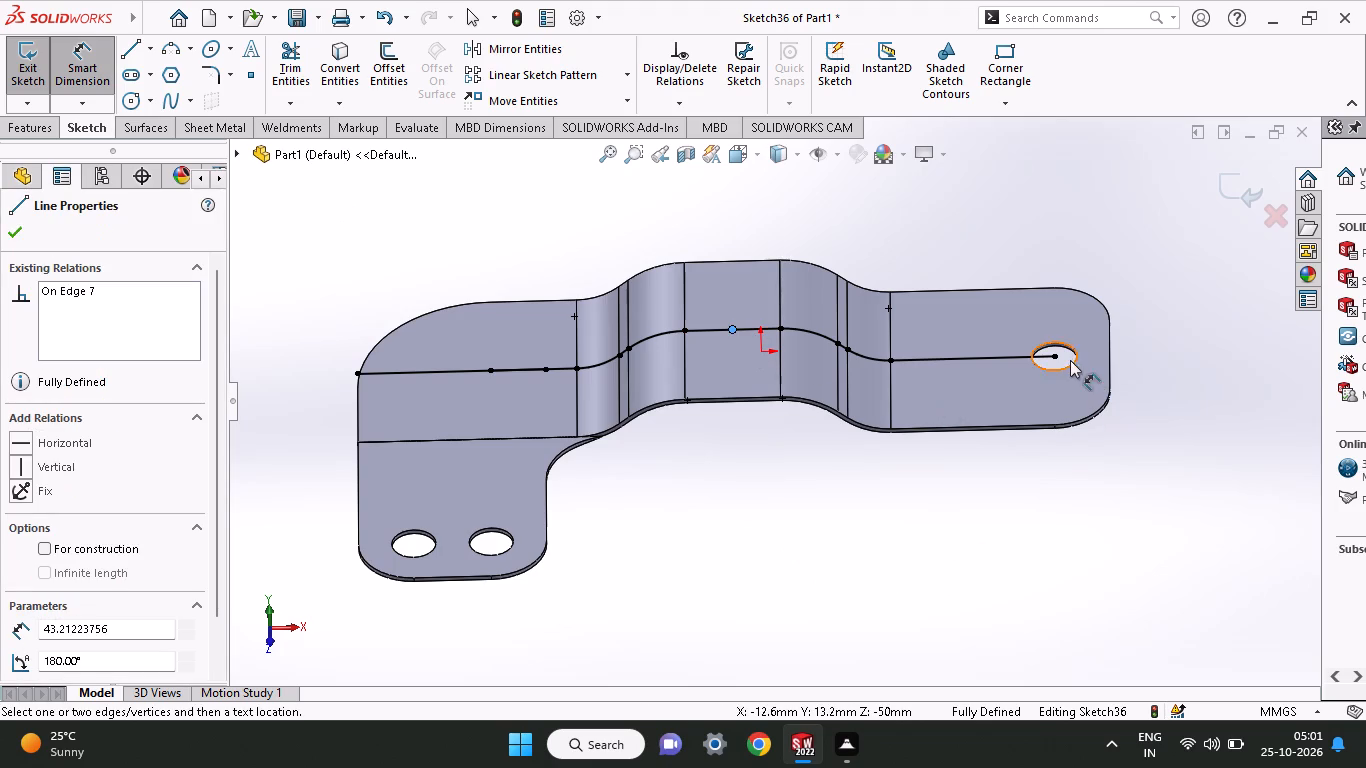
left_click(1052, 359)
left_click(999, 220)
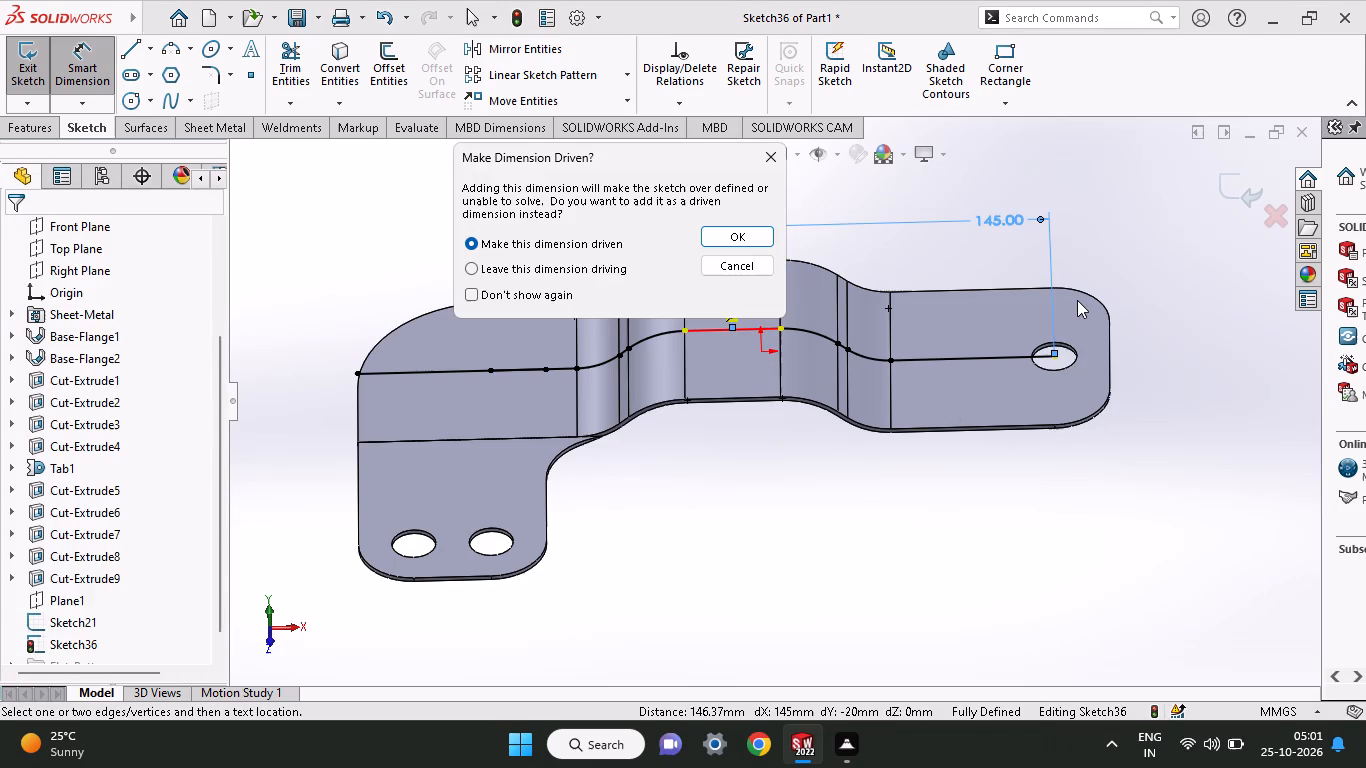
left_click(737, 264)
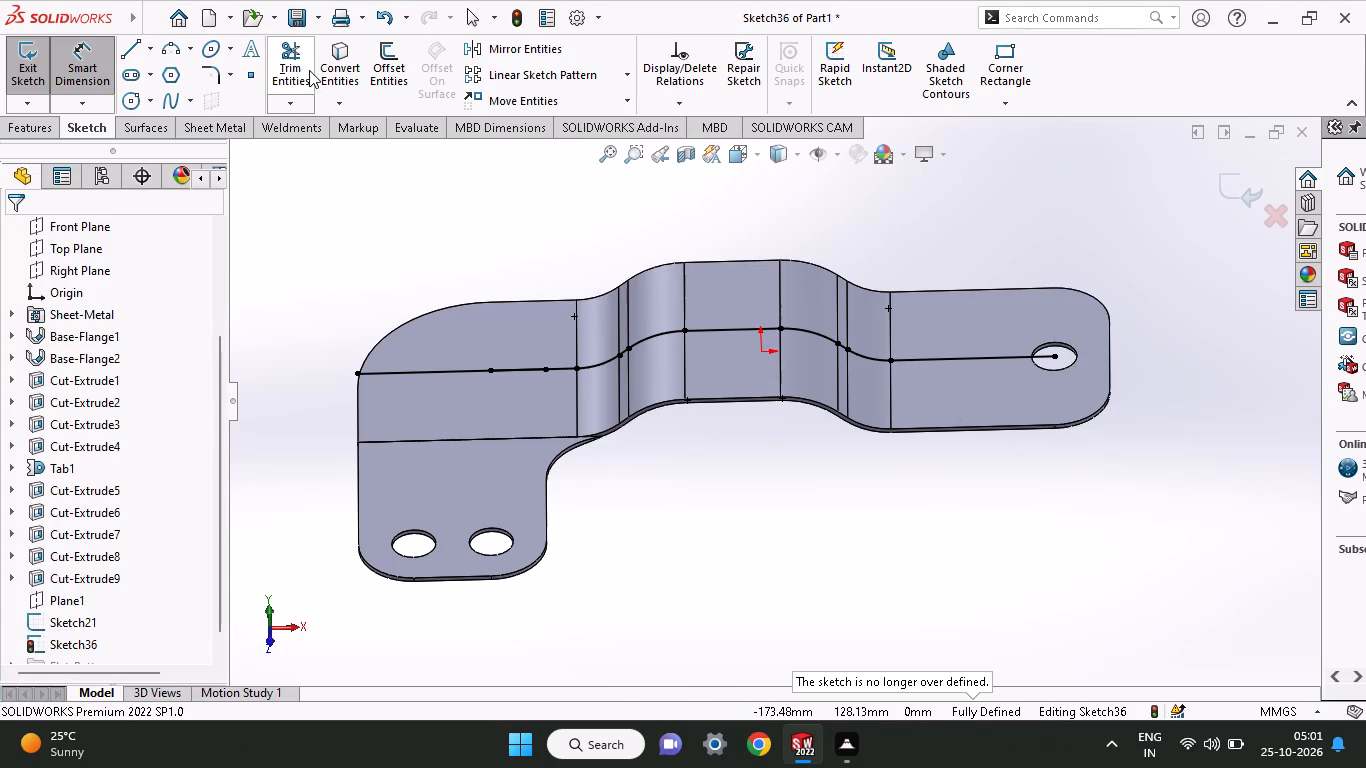
Trim away all the straight path lines on the single-hole and two-hole end flats, leaving the bends and raised section.
left_click(297, 68)
left_click_drag(967, 325, 961, 393)
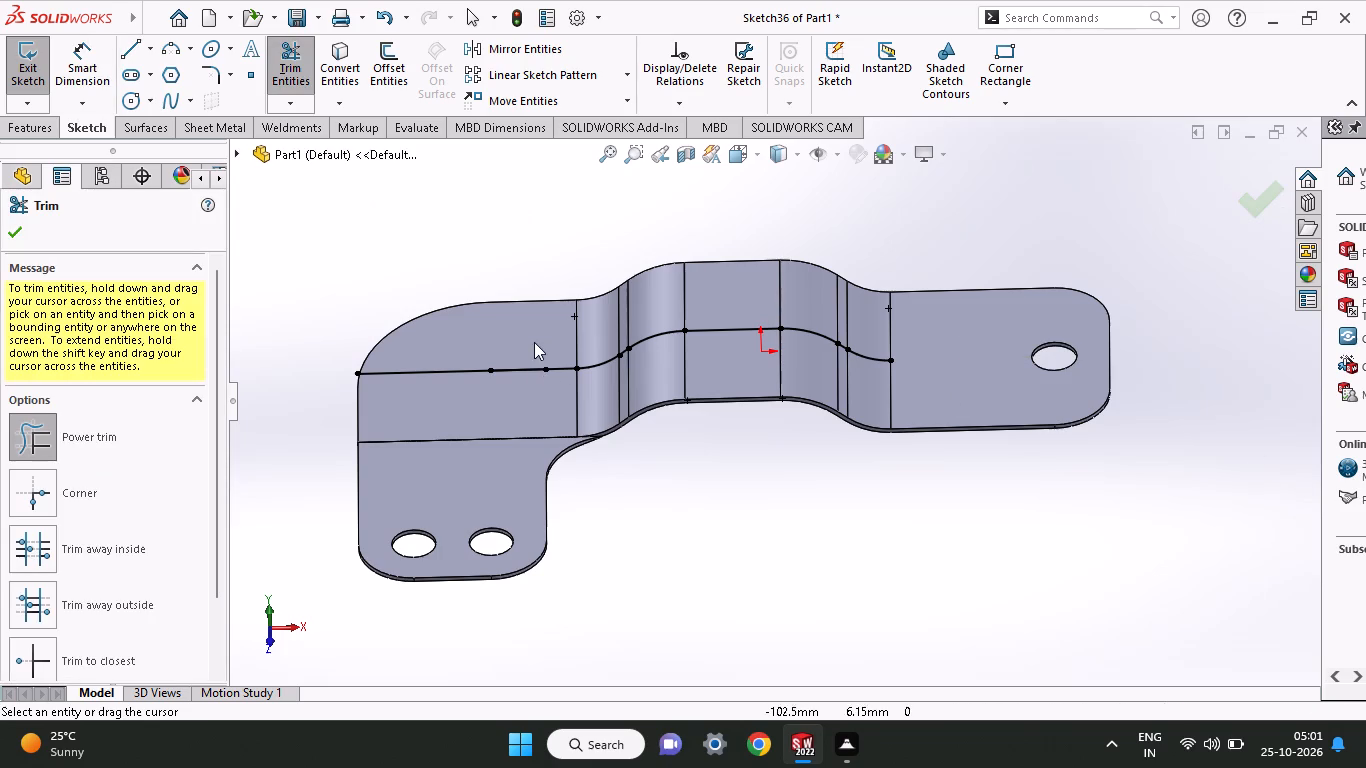
left_click_drag(534, 323, 517, 392)
left_click_drag(546, 332, 556, 388)
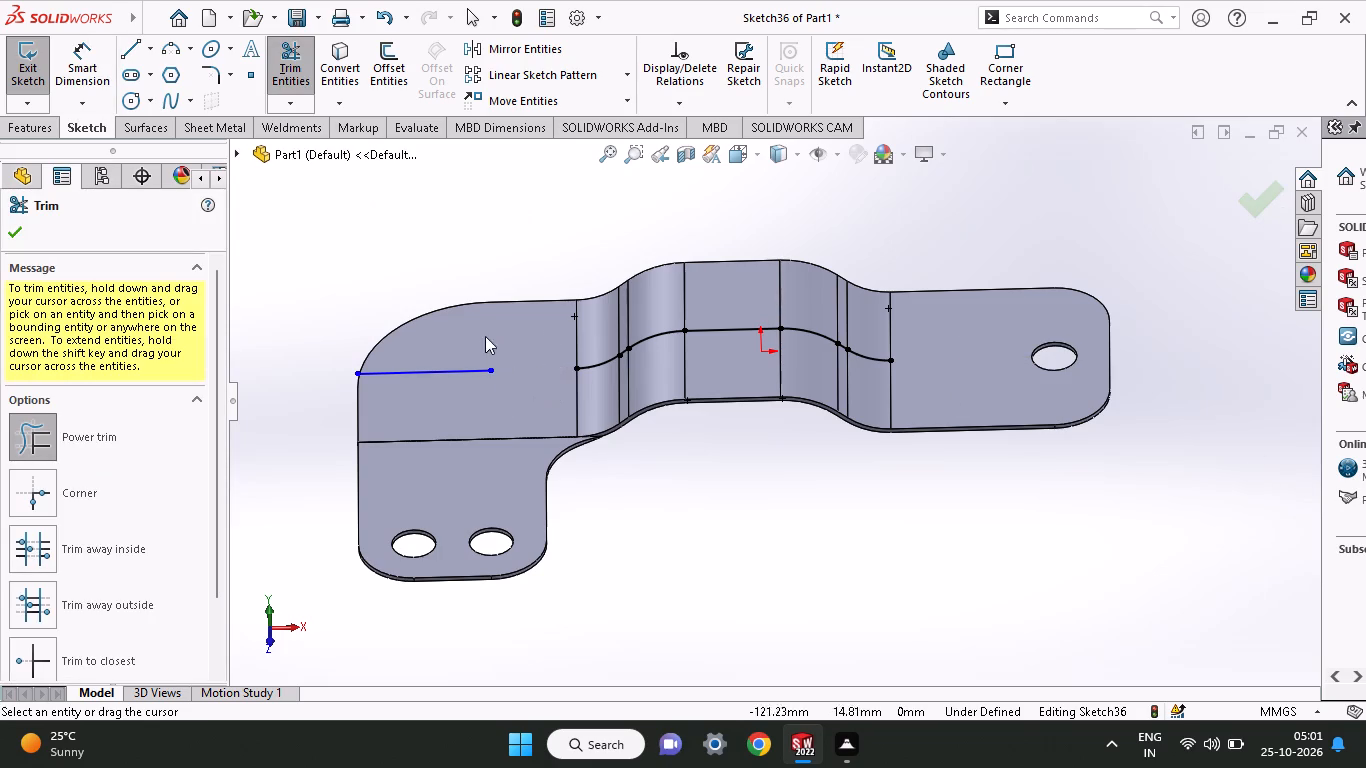
left_click_drag(481, 343, 451, 484)
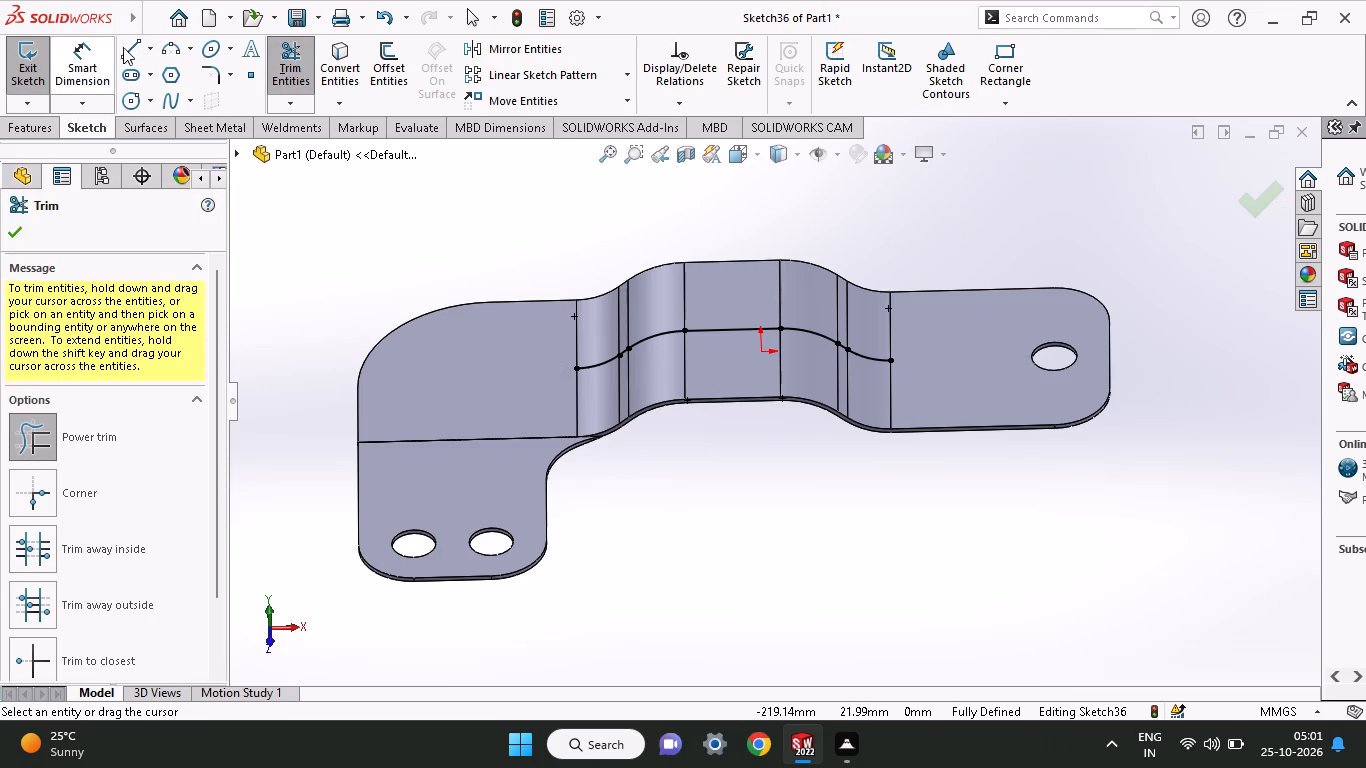
Draw a horizontal line outward from each end of the path, ending about 88 mm from the raised flat line's midpoint.
left_click(125, 48)
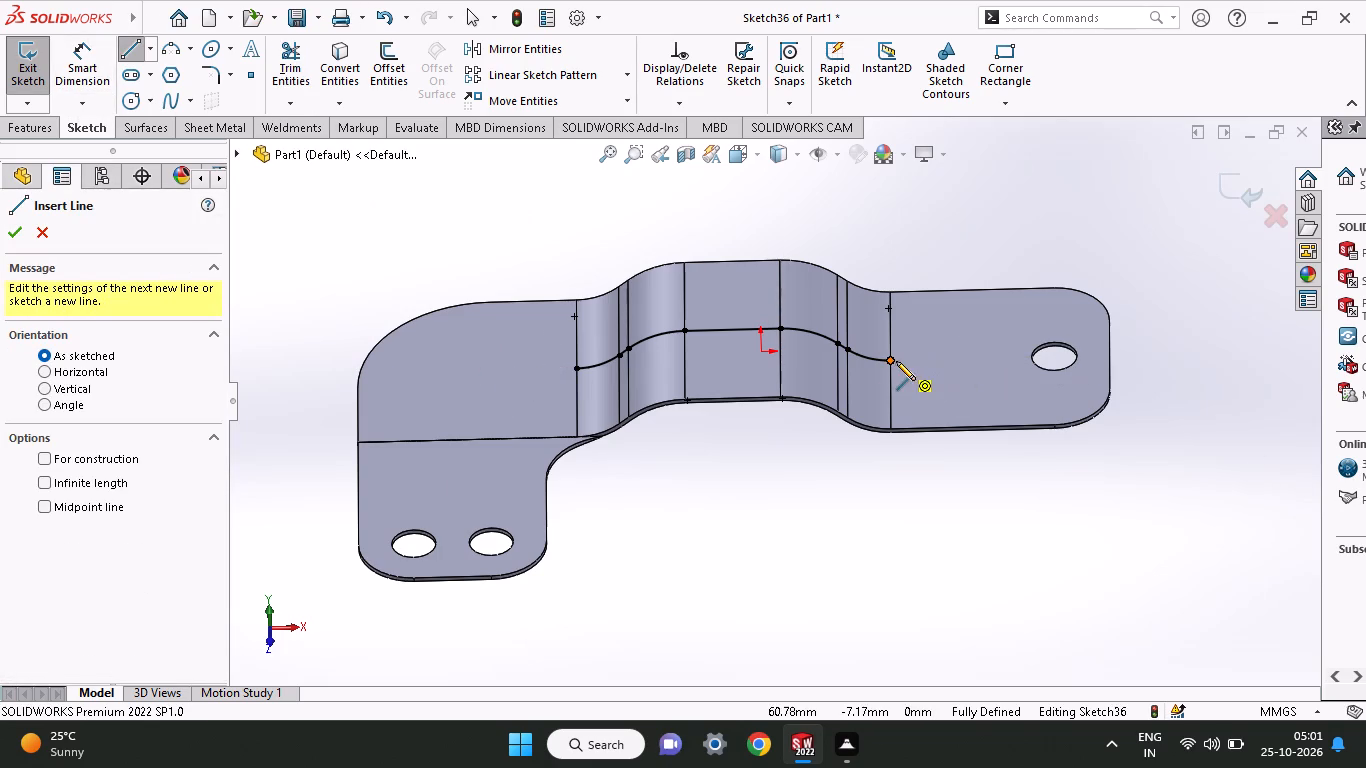
left_click(896, 361)
left_click(929, 359)
right_click(949, 262)
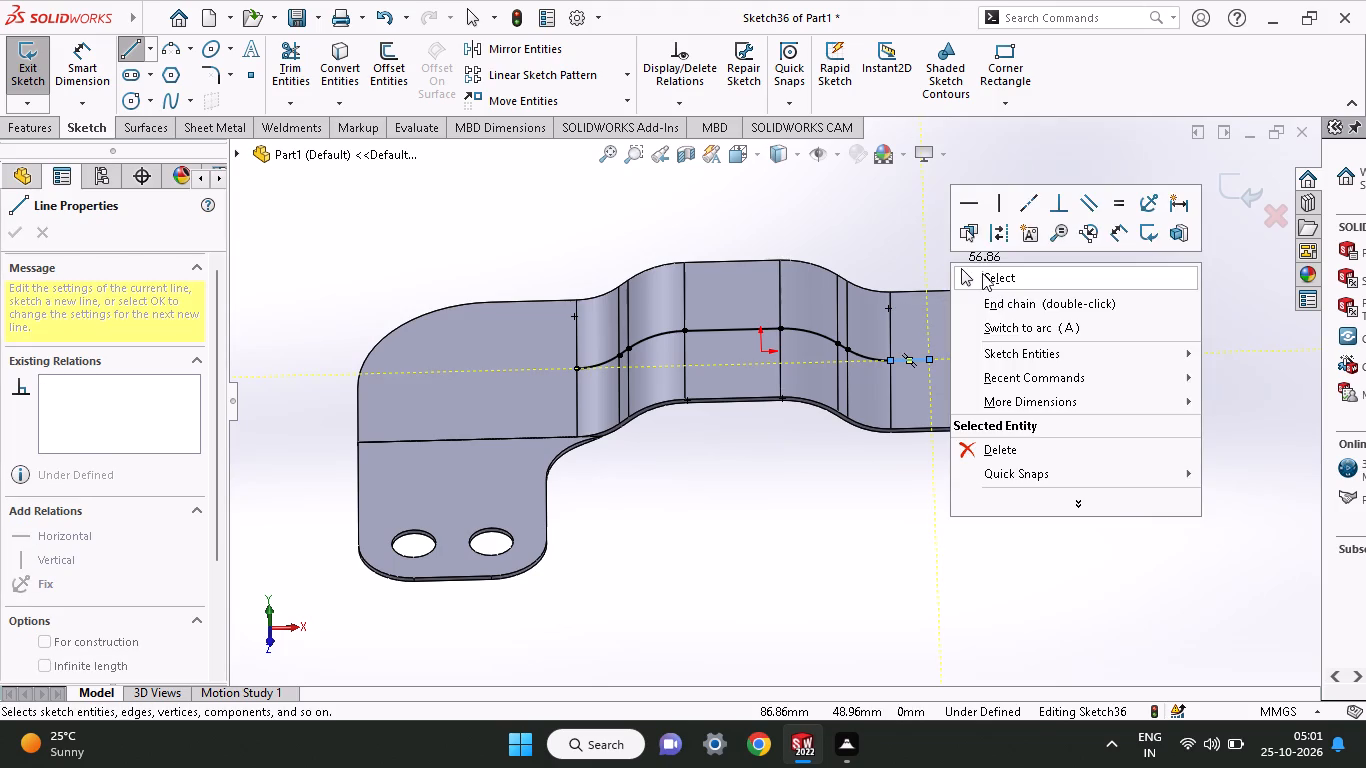
left_click(982, 271)
left_click(119, 48)
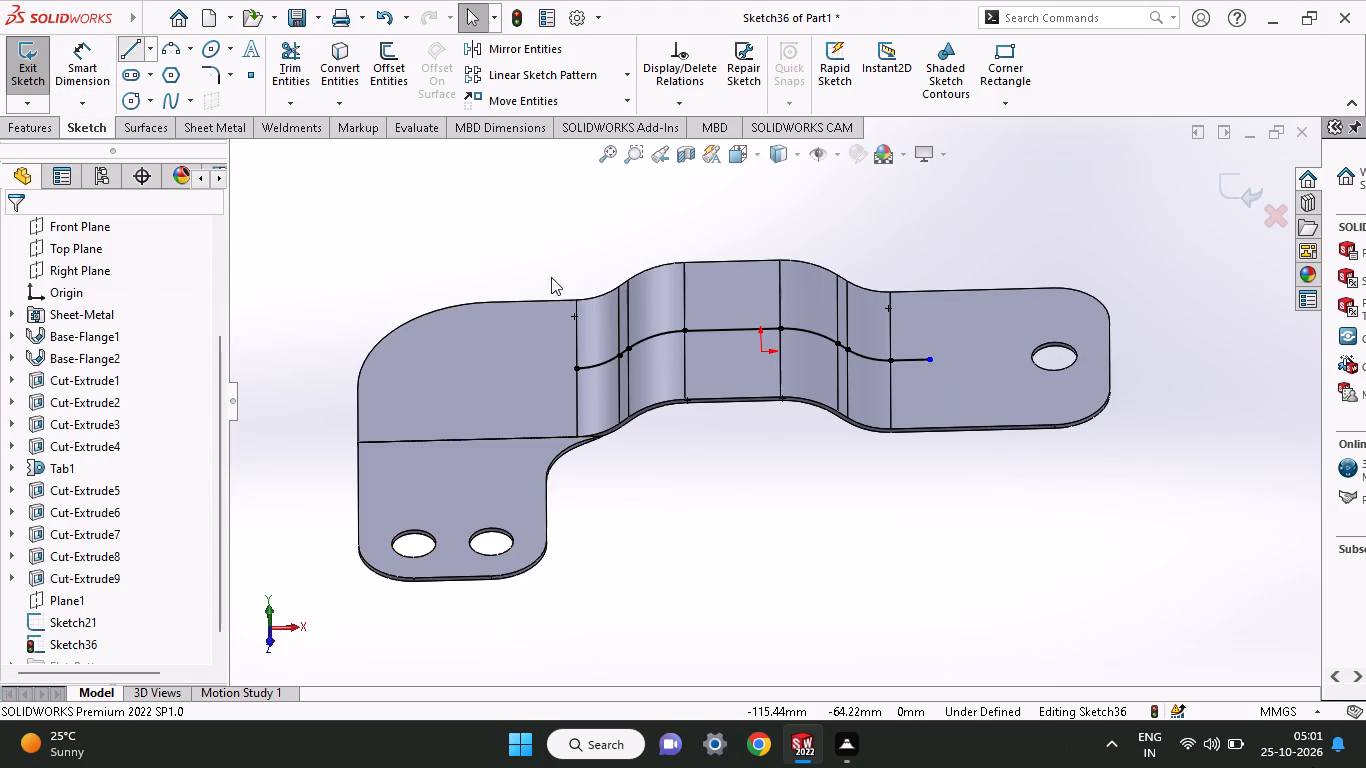
left_click(575, 368)
left_click(540, 371)
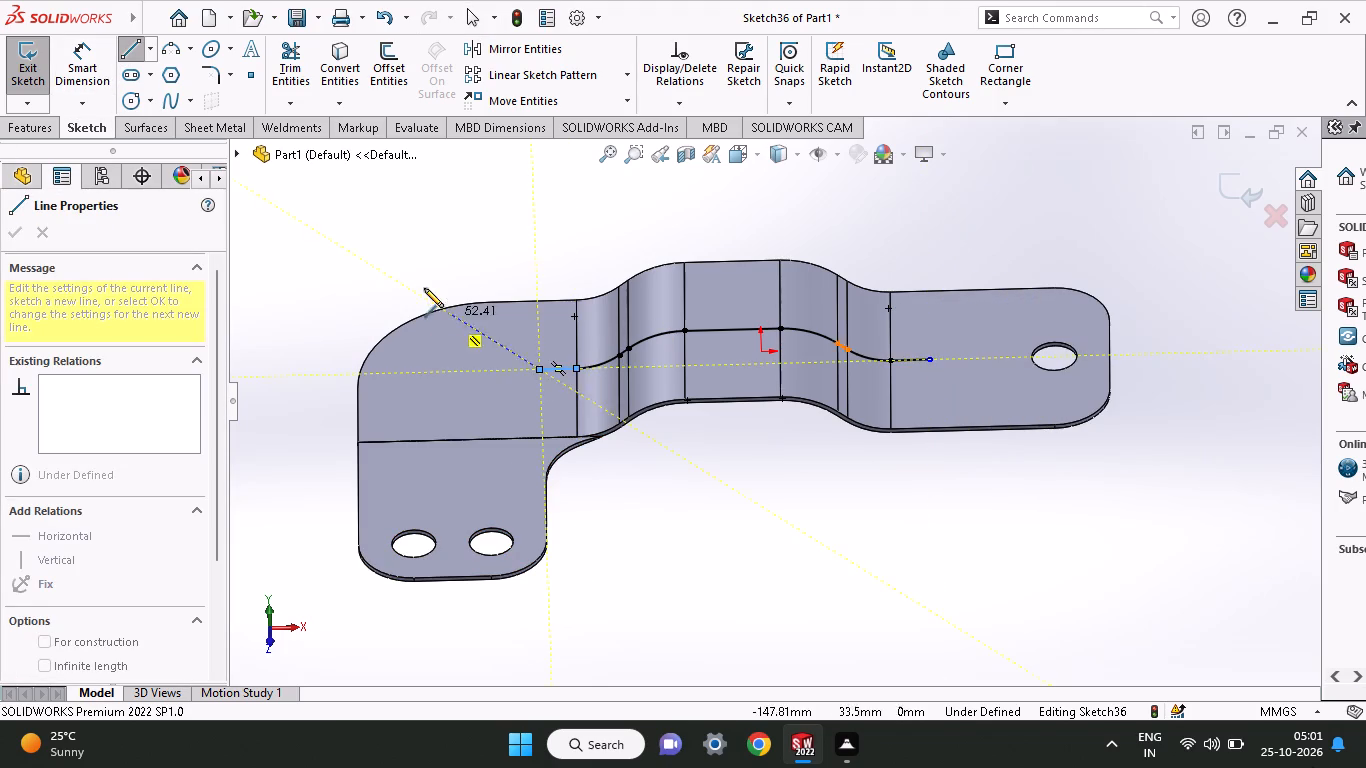
right_click(422, 278)
left_click(457, 294)
Dimension the path's two-hole-side endpoint horizontally from the raised flat line's midpoint as 245/2 (122.50 mm).
left_click(88, 82)
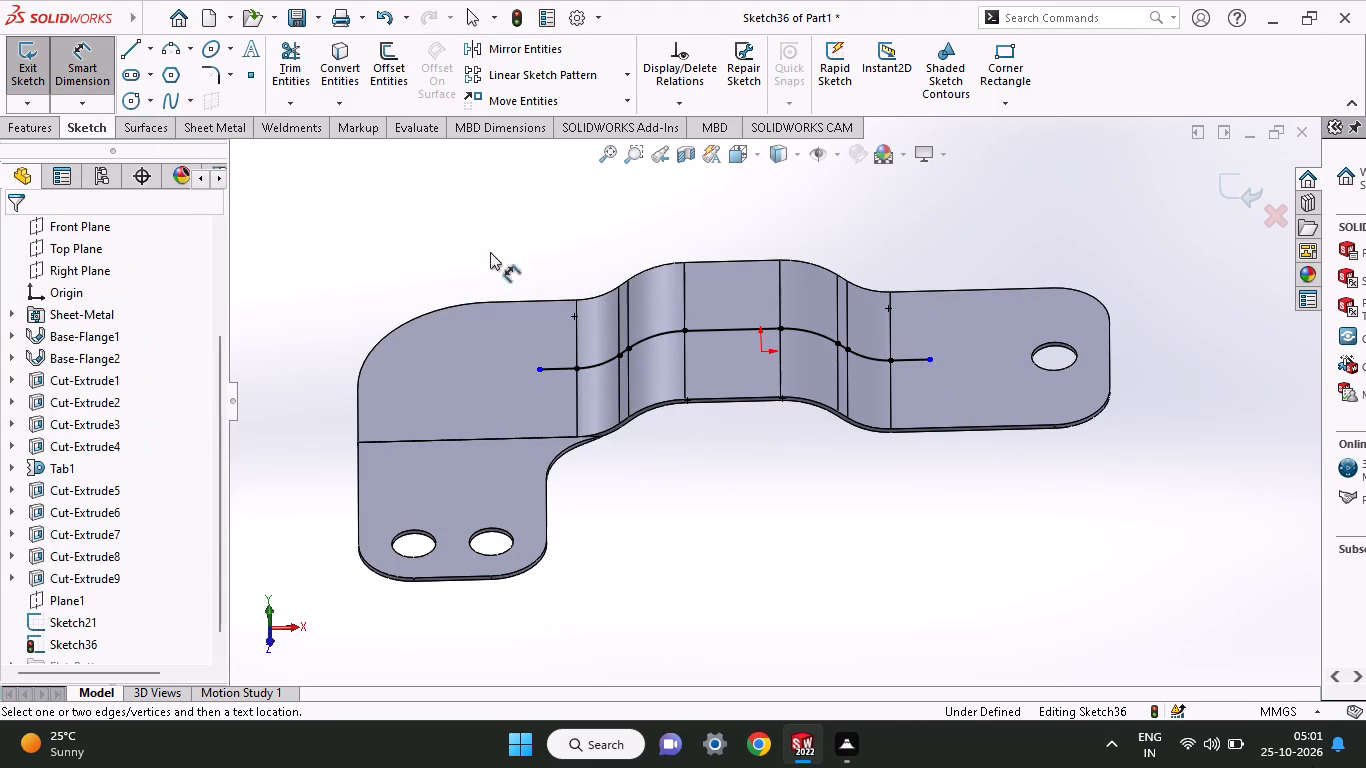
left_click(537, 371)
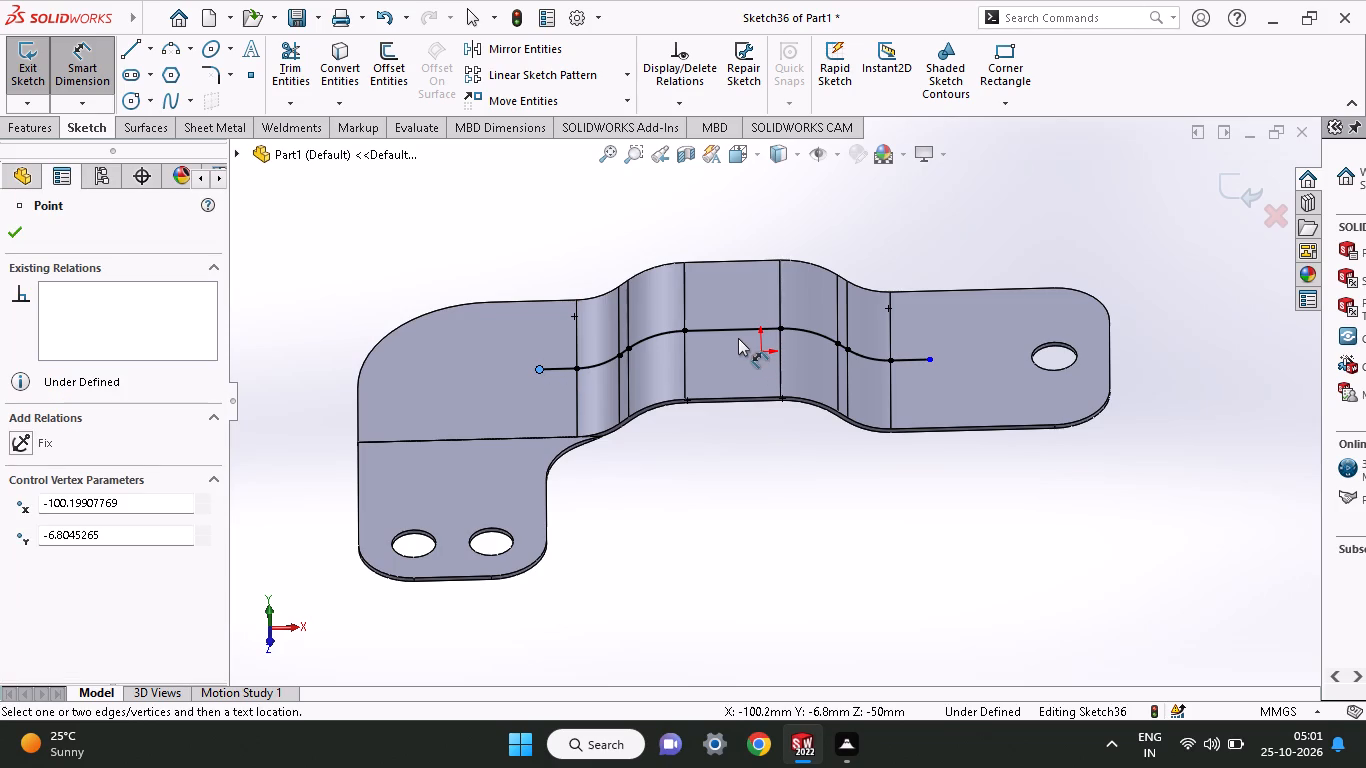
left_click(731, 331)
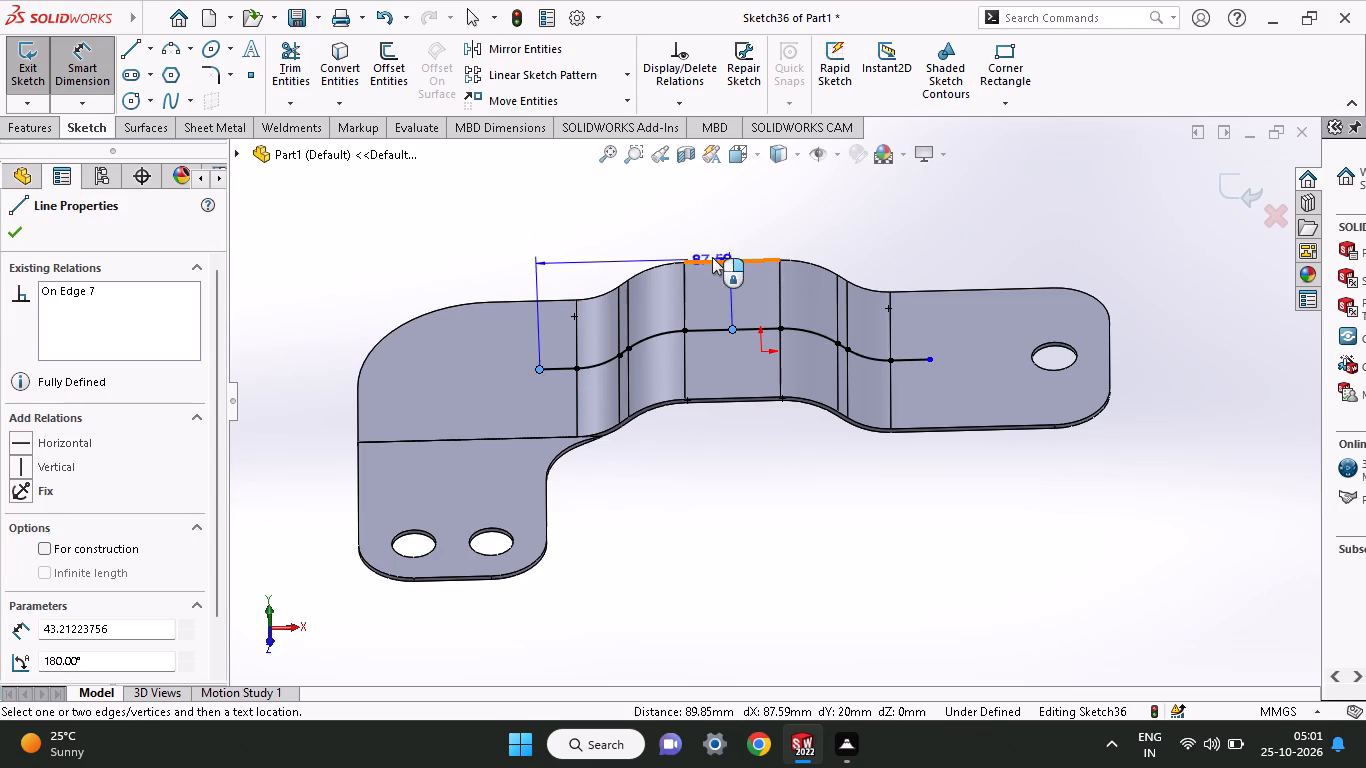
left_click(716, 234)
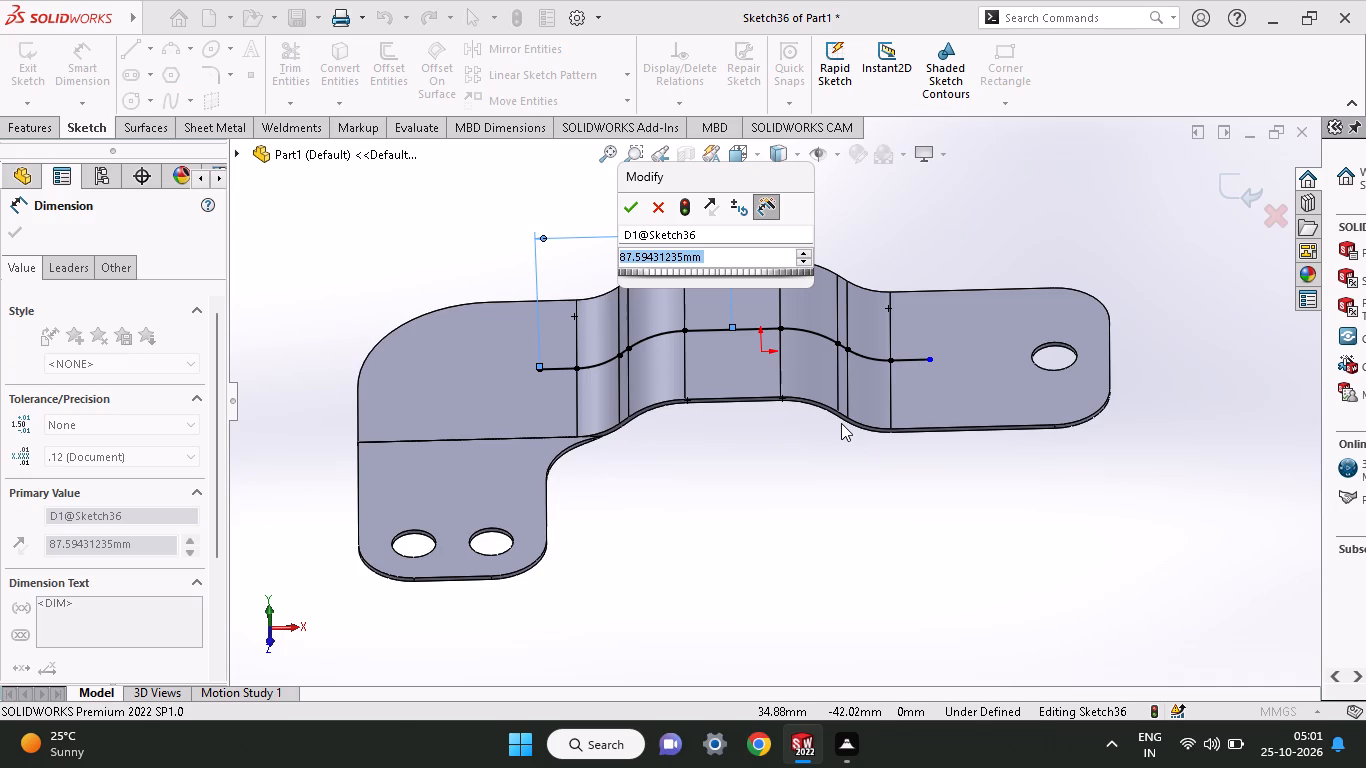
type("245/")
key("2")
key("Return")
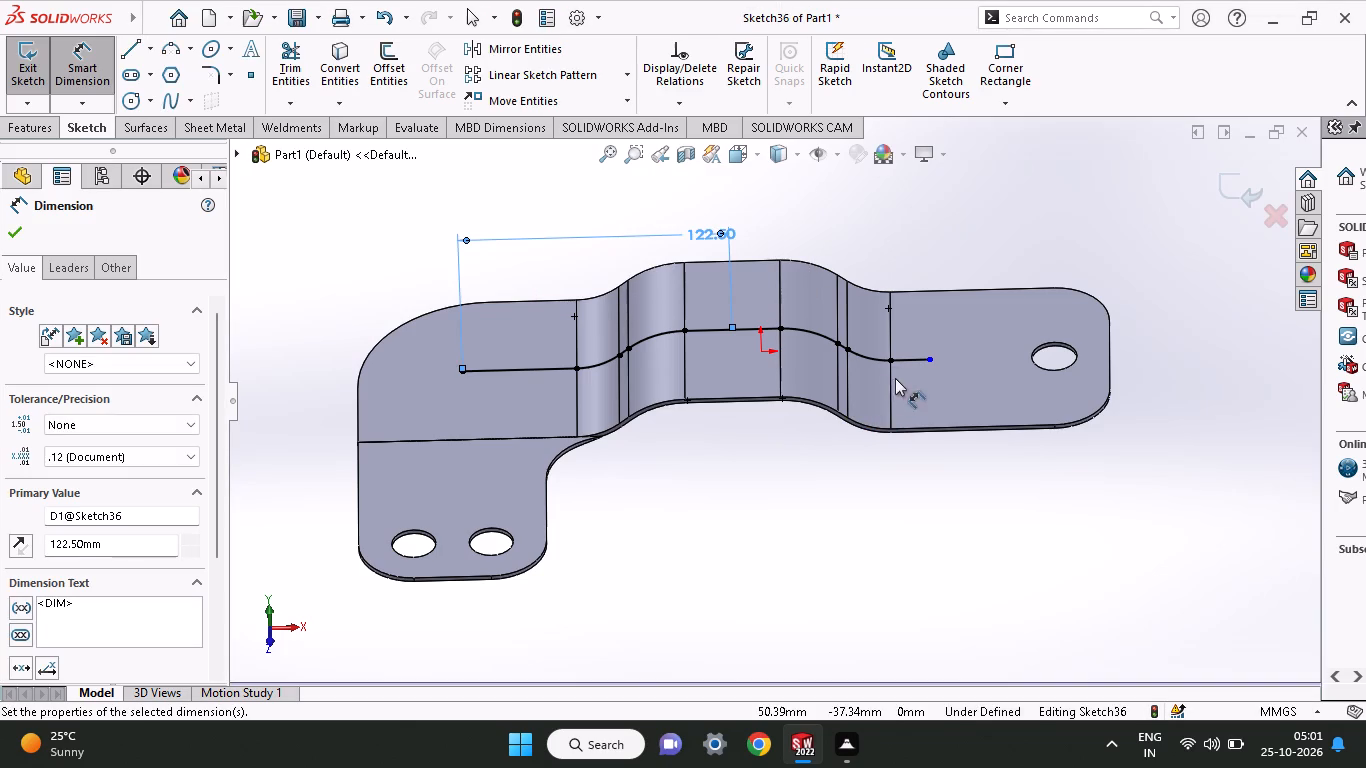
Dimension the path's single-hole-side endpoint horizontally from the raised flat line's midpoint as 245/2 (122.50 mm).
left_click(933, 361)
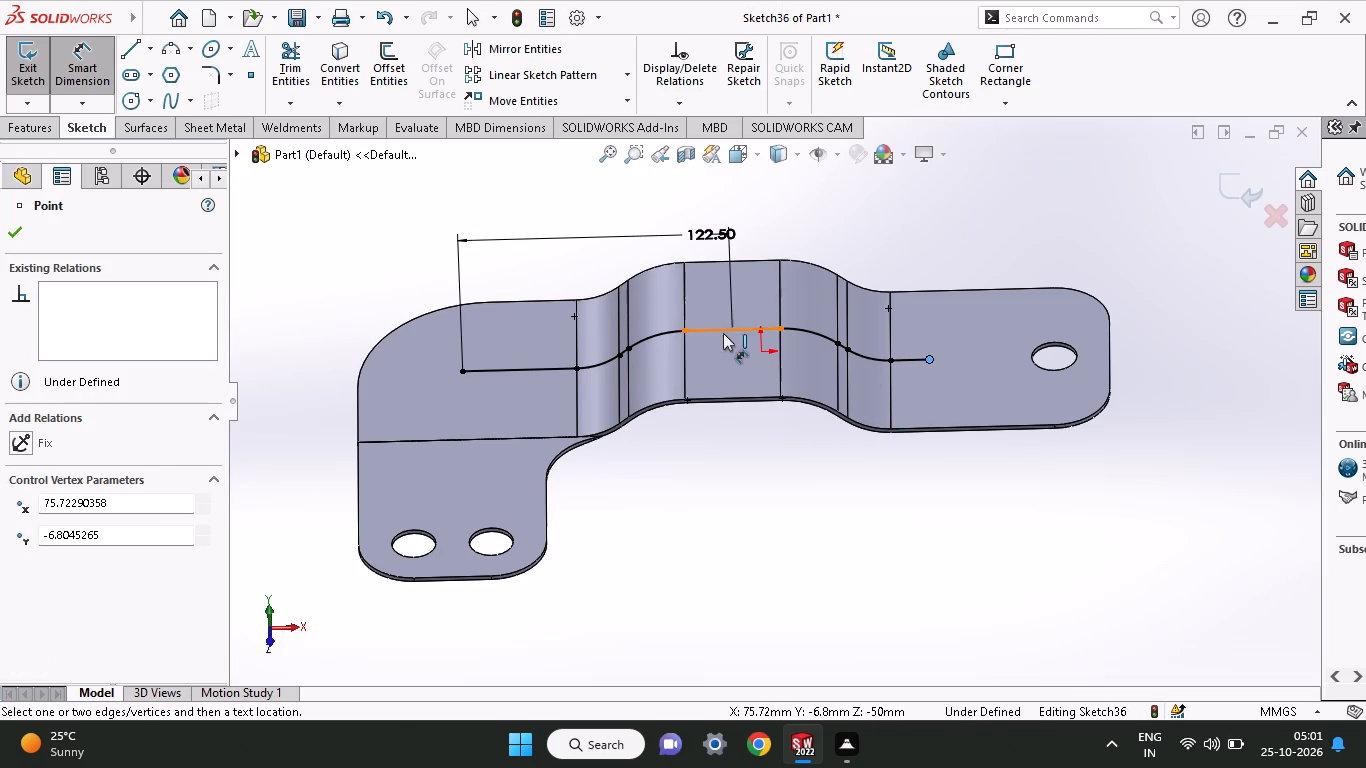
left_click(731, 332)
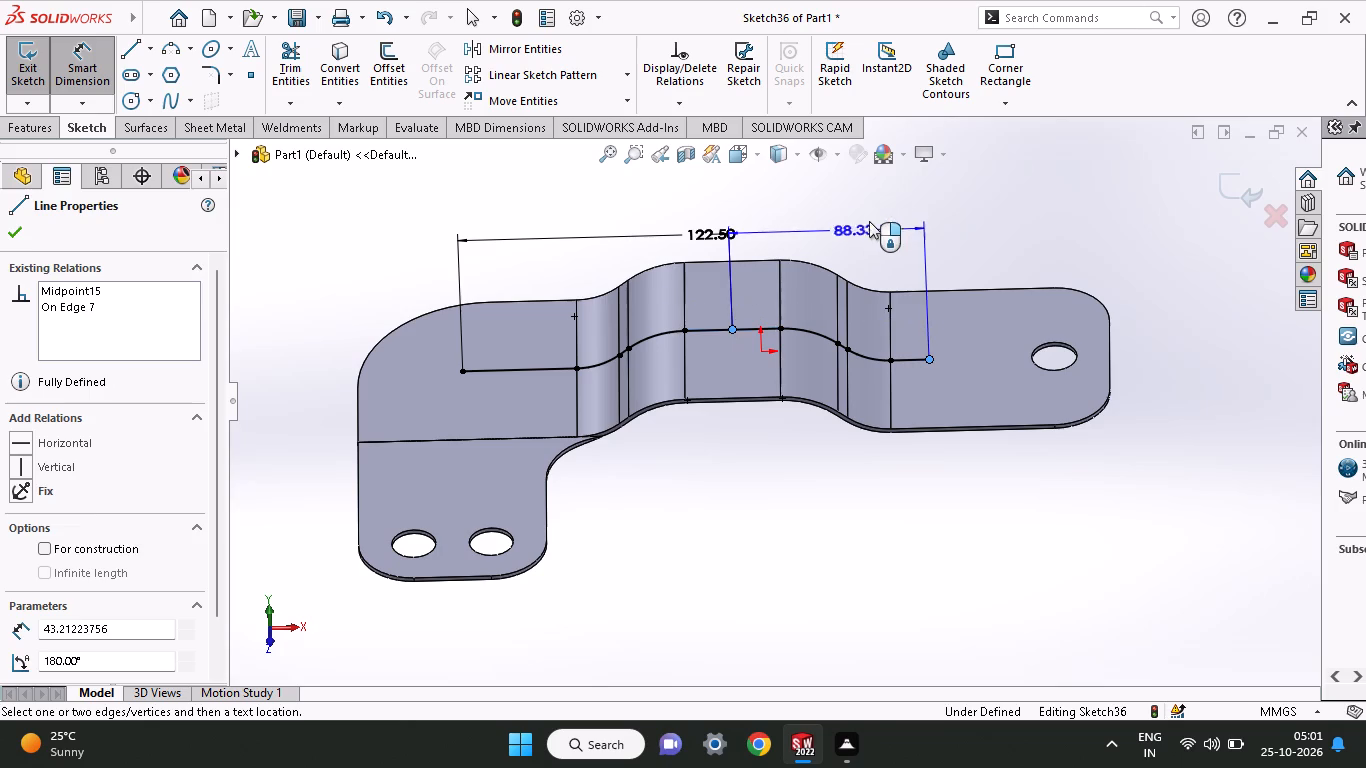
left_click(871, 221)
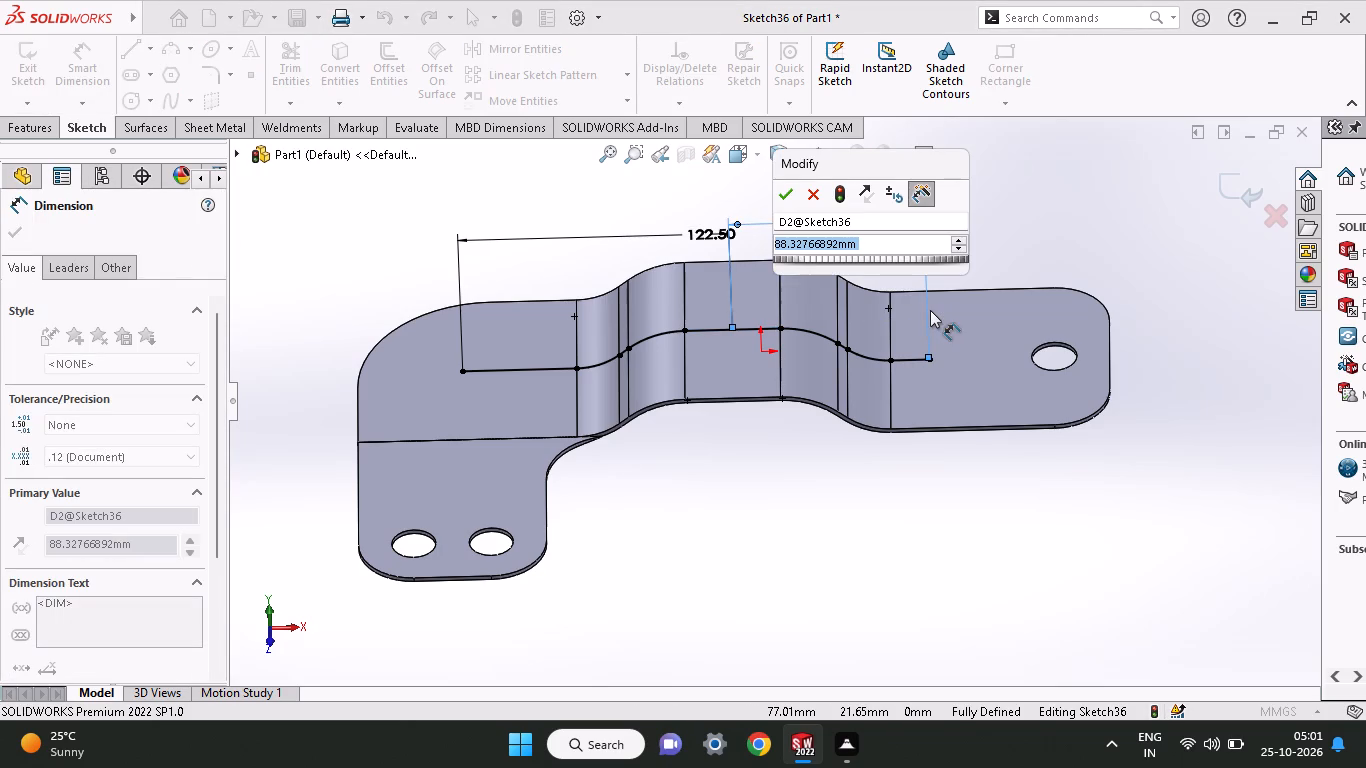
type("245/2")
key("Return")
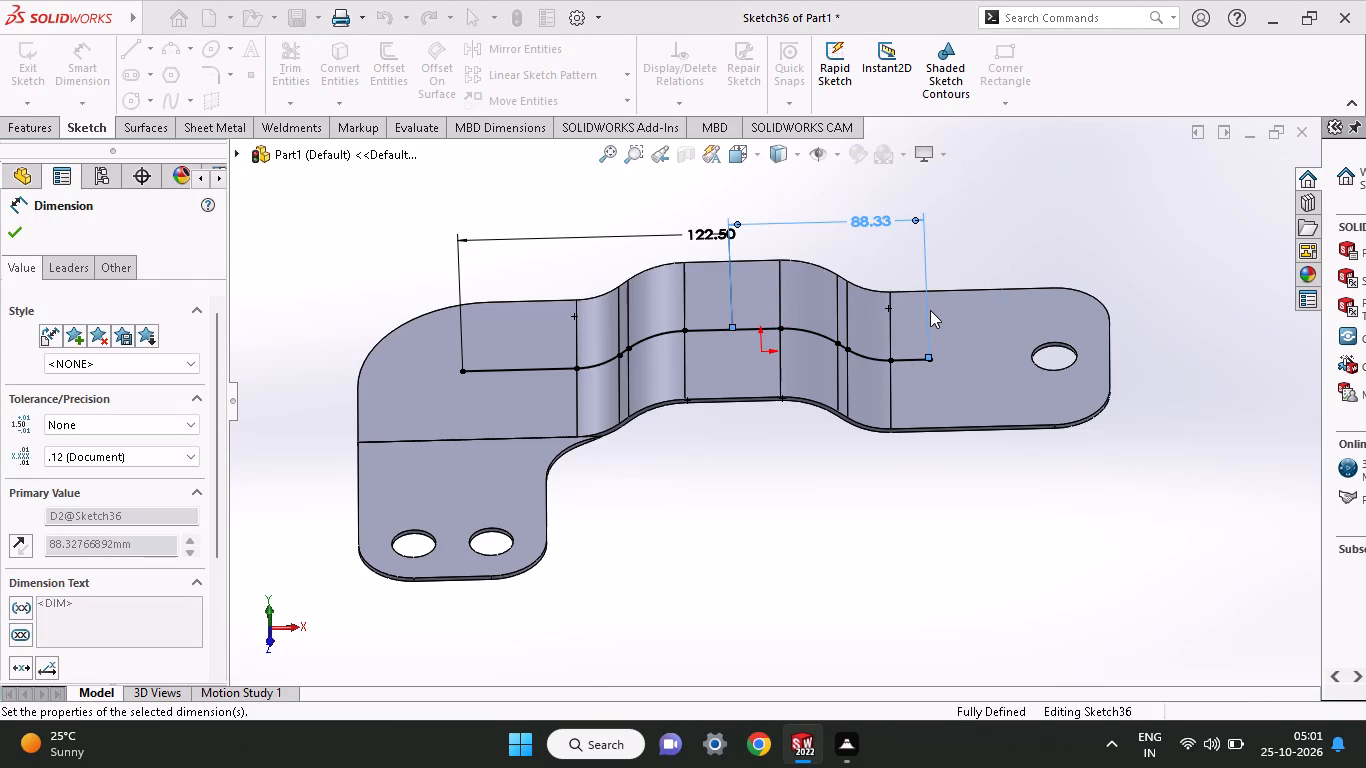
left_click(19, 236)
Start a Swept Boss/Base from the path sketch and set it to use a circular profile.
left_click(31, 130)
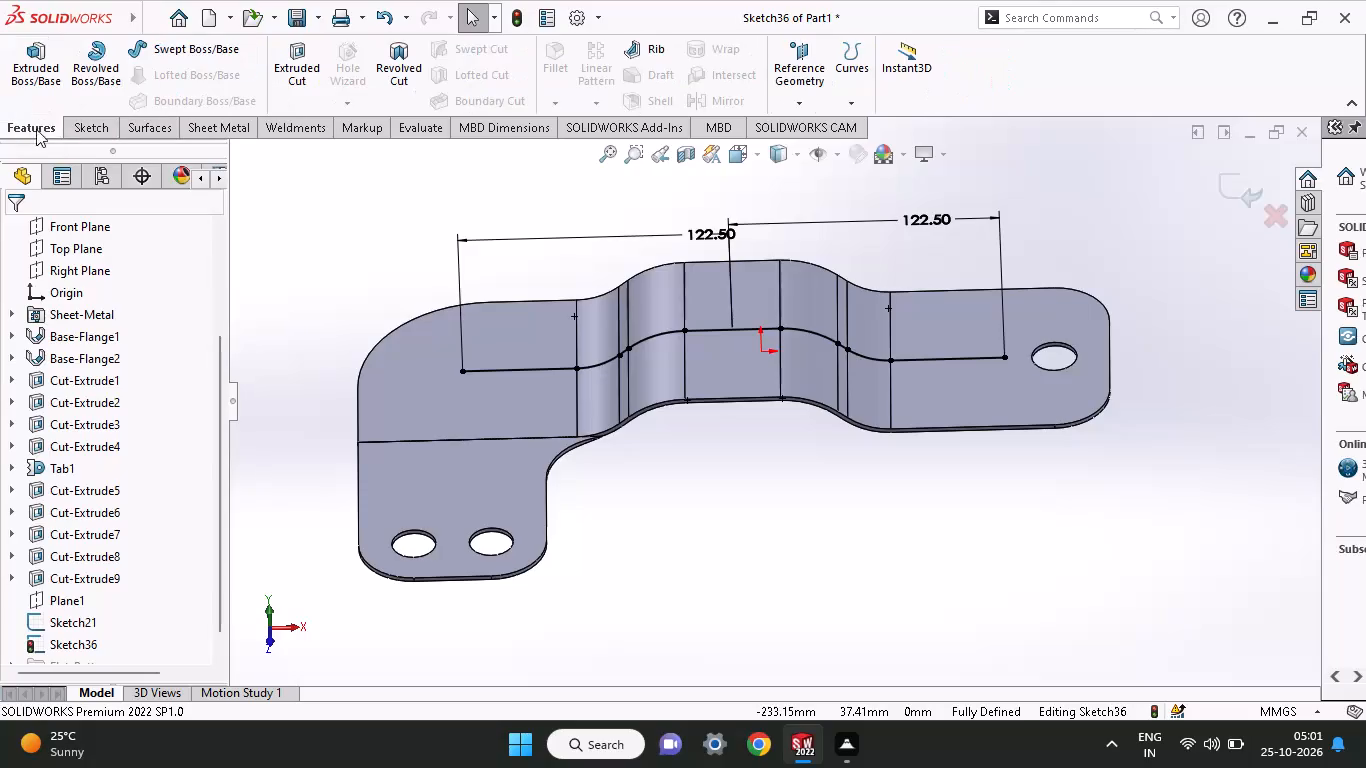
left_click(161, 38)
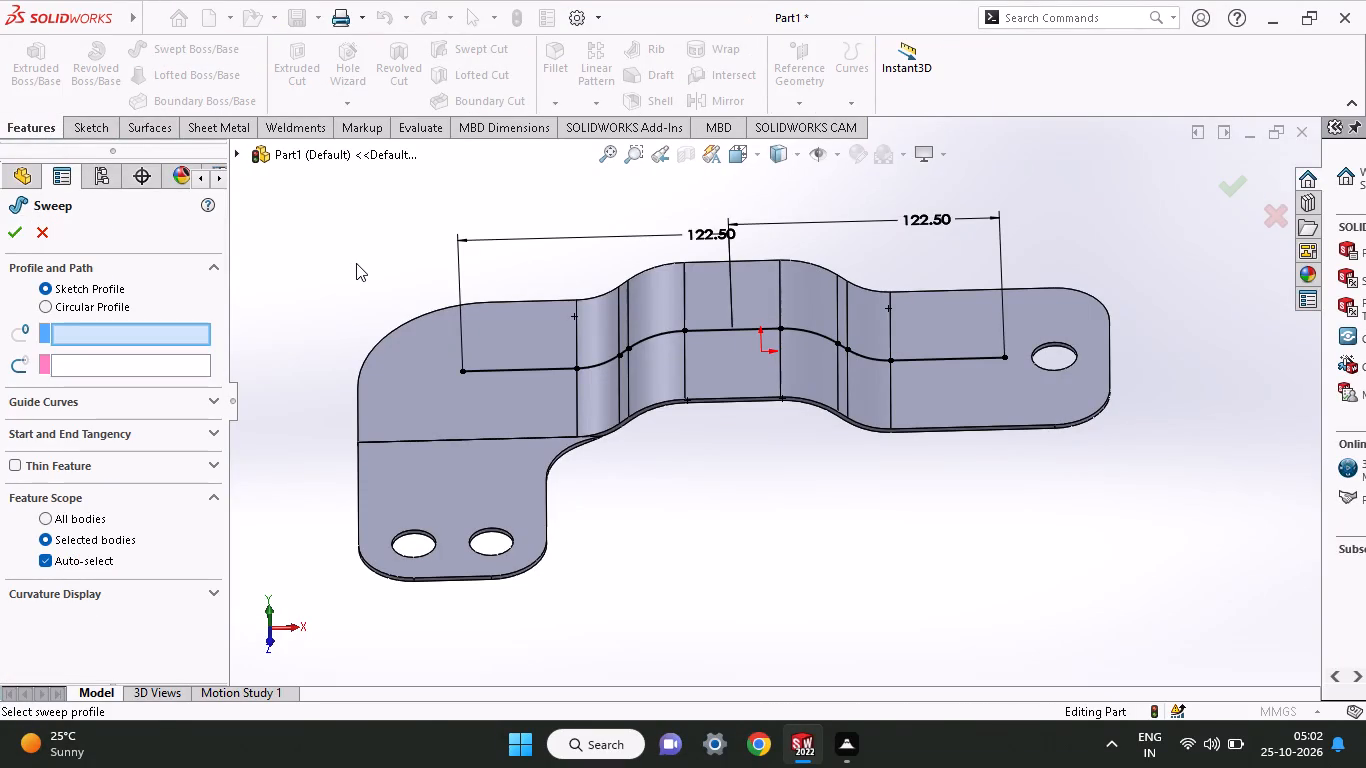
left_click(542, 369)
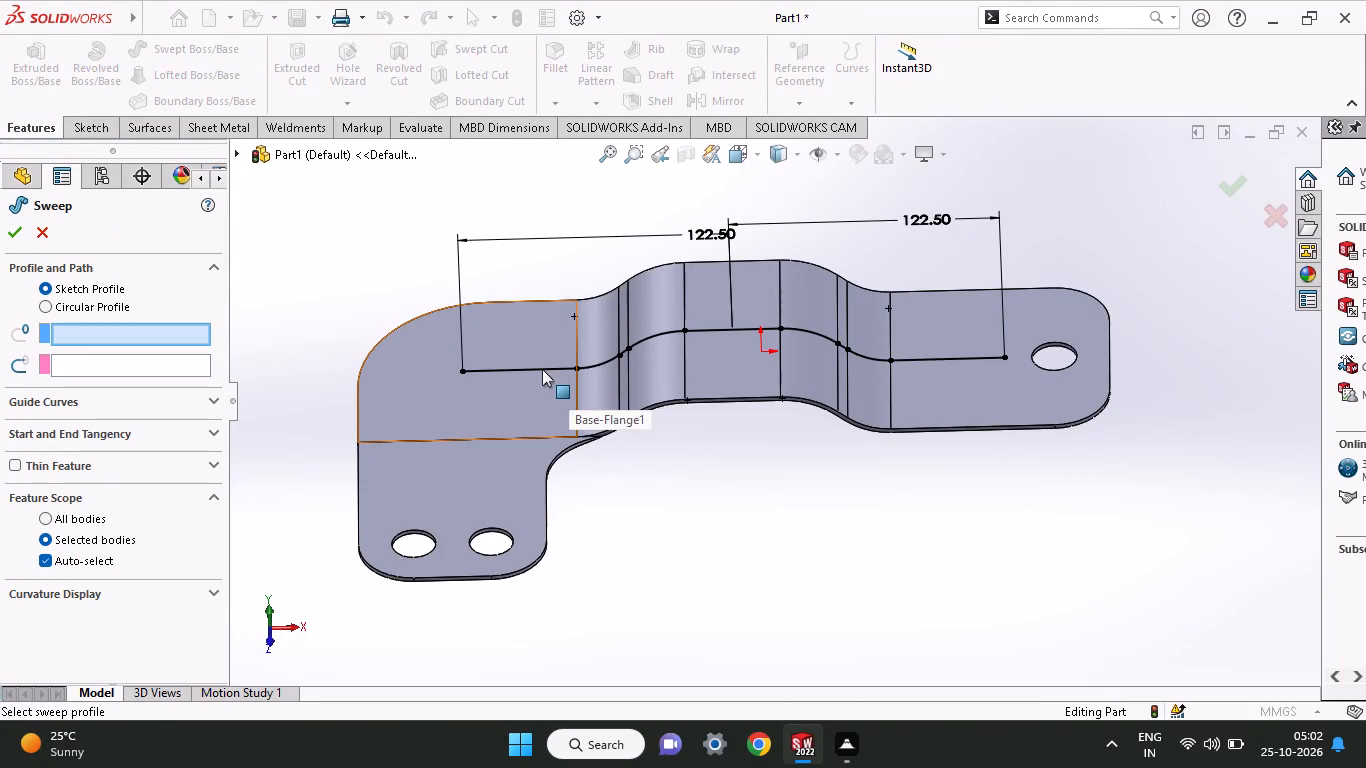
left_click(291, 241)
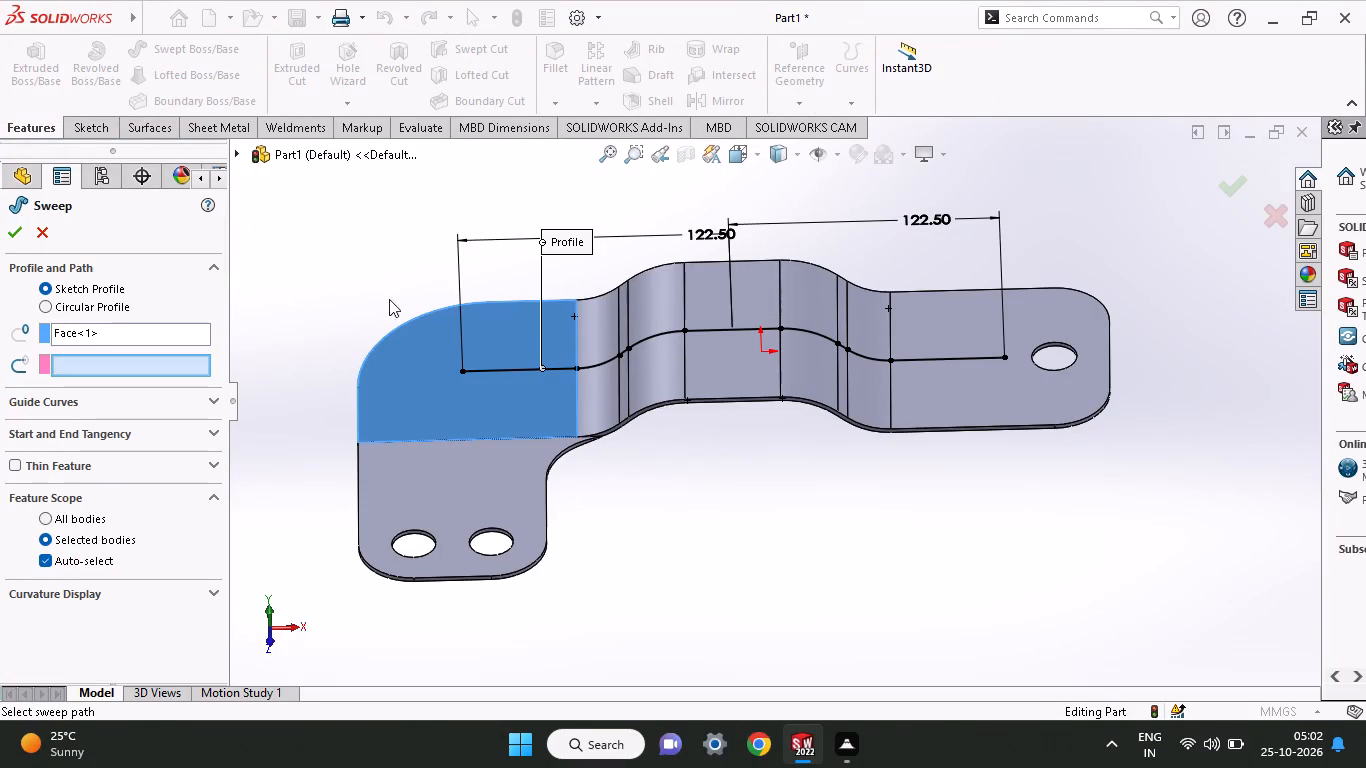
left_click(63, 304)
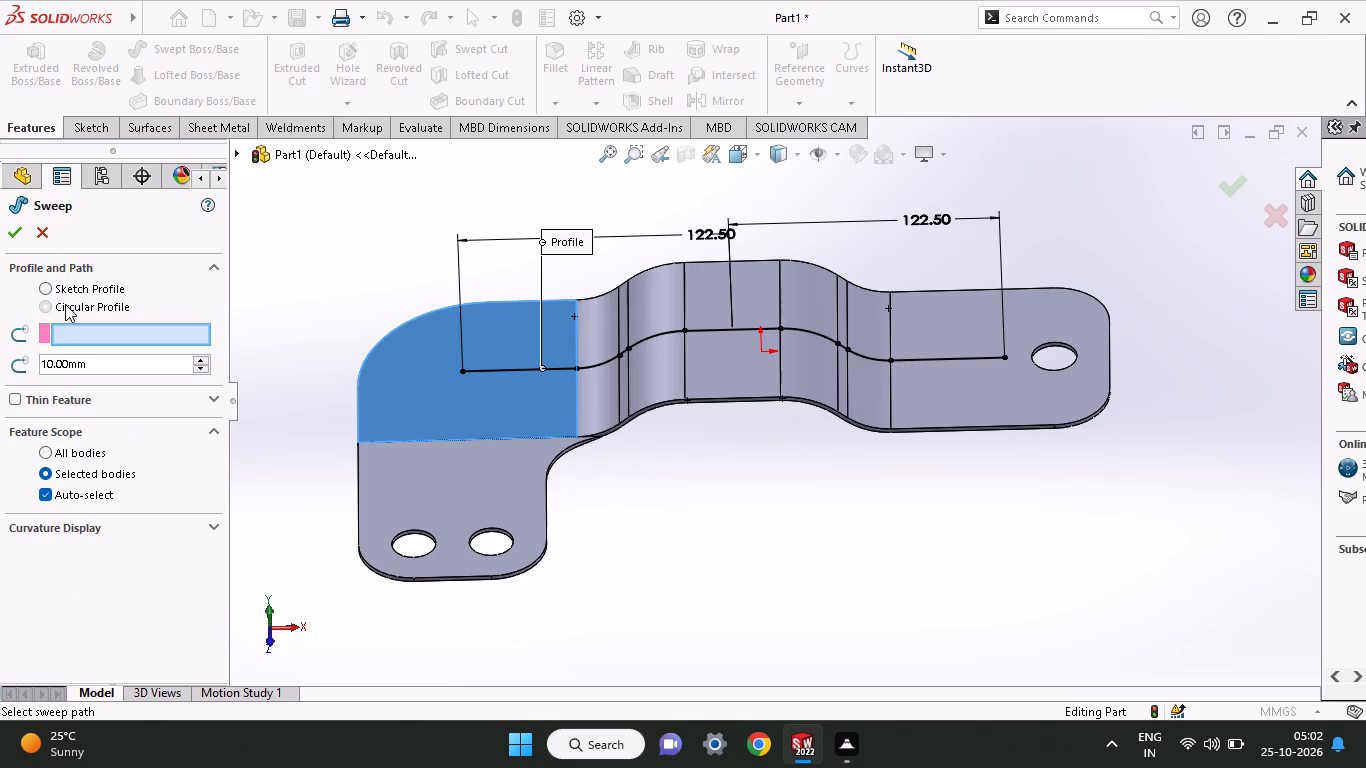
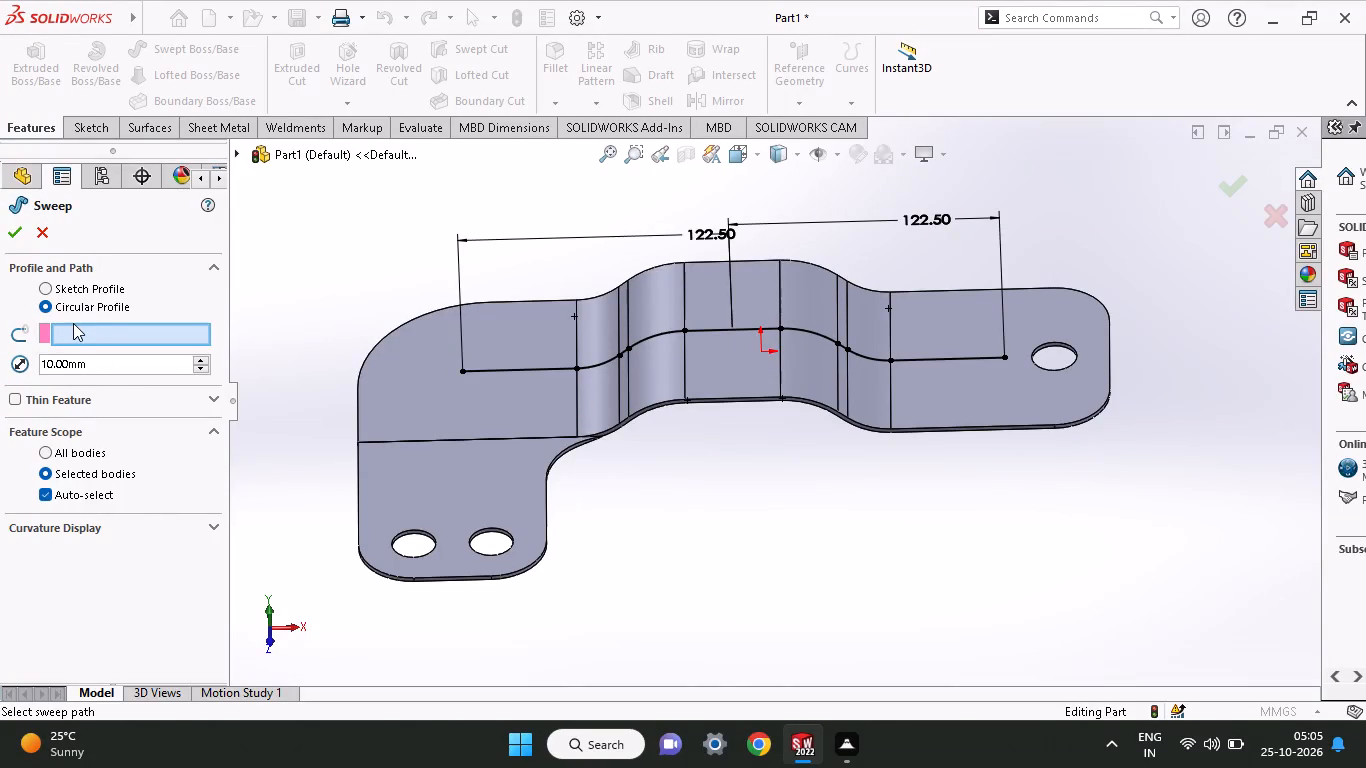
Set the circular profile's diameter to 20 mm for the sweep.
left_click_drag(129, 352, 120, 356)
left_click_drag(120, 356, 2, 379)
left_click_drag(100, 365, 0, 377)
key("2")
key("0")
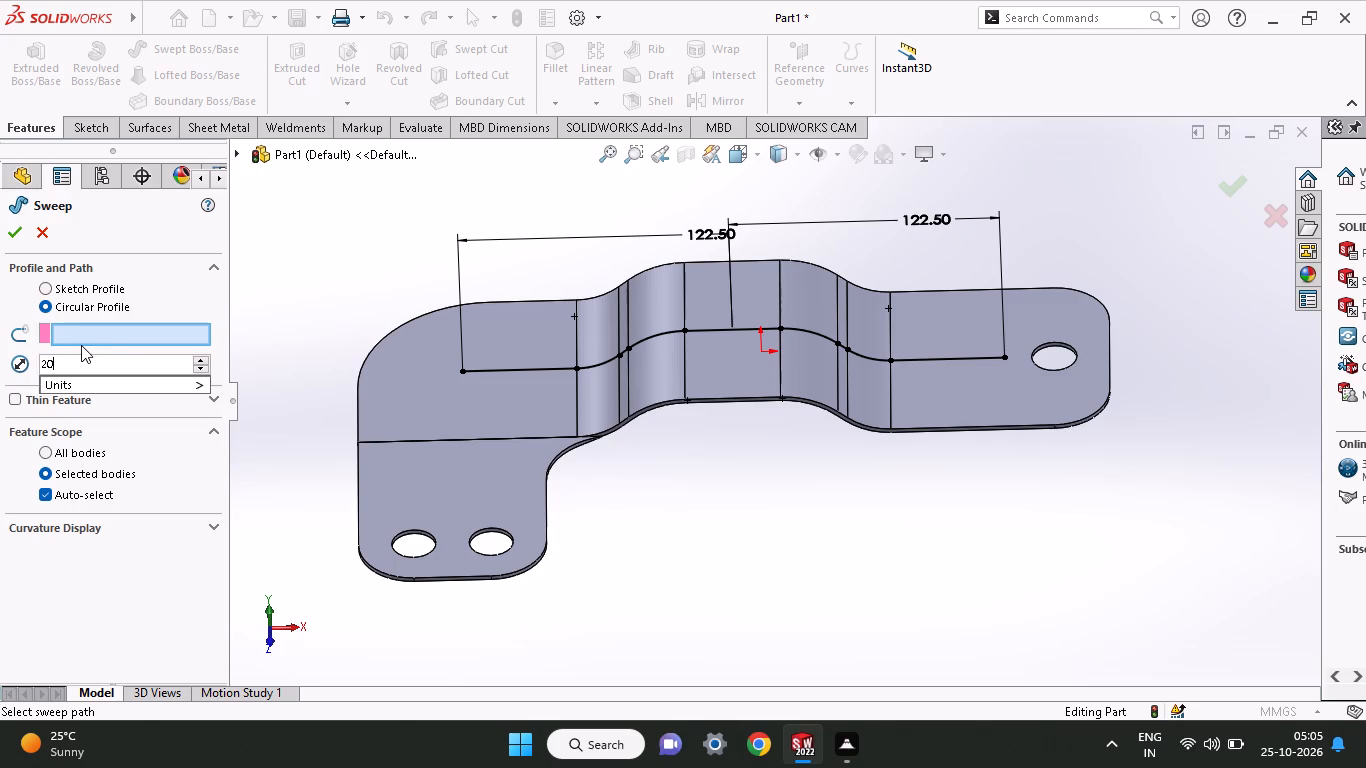
key("period")
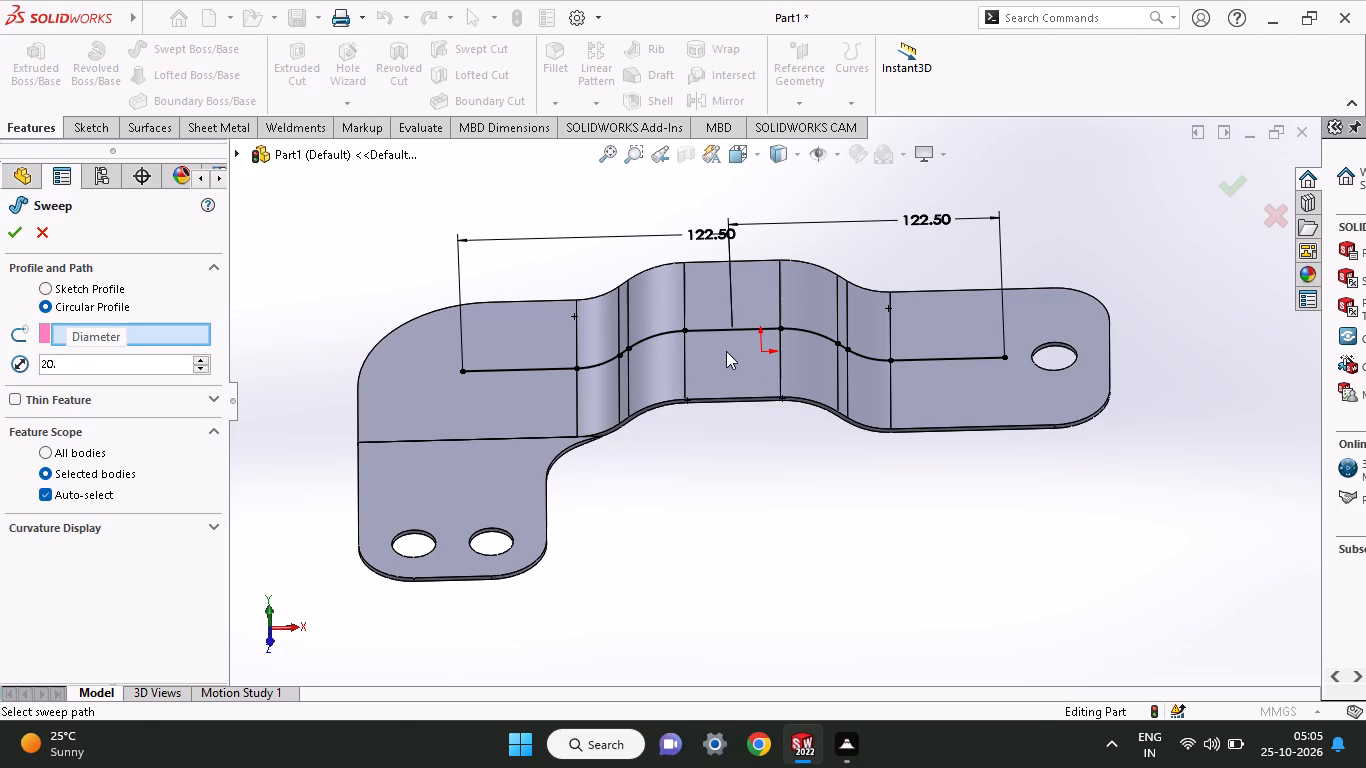
Try to select the sketched line-and-arc chain running along the bracket as the sweep path.
left_click(708, 328)
left_click(710, 331)
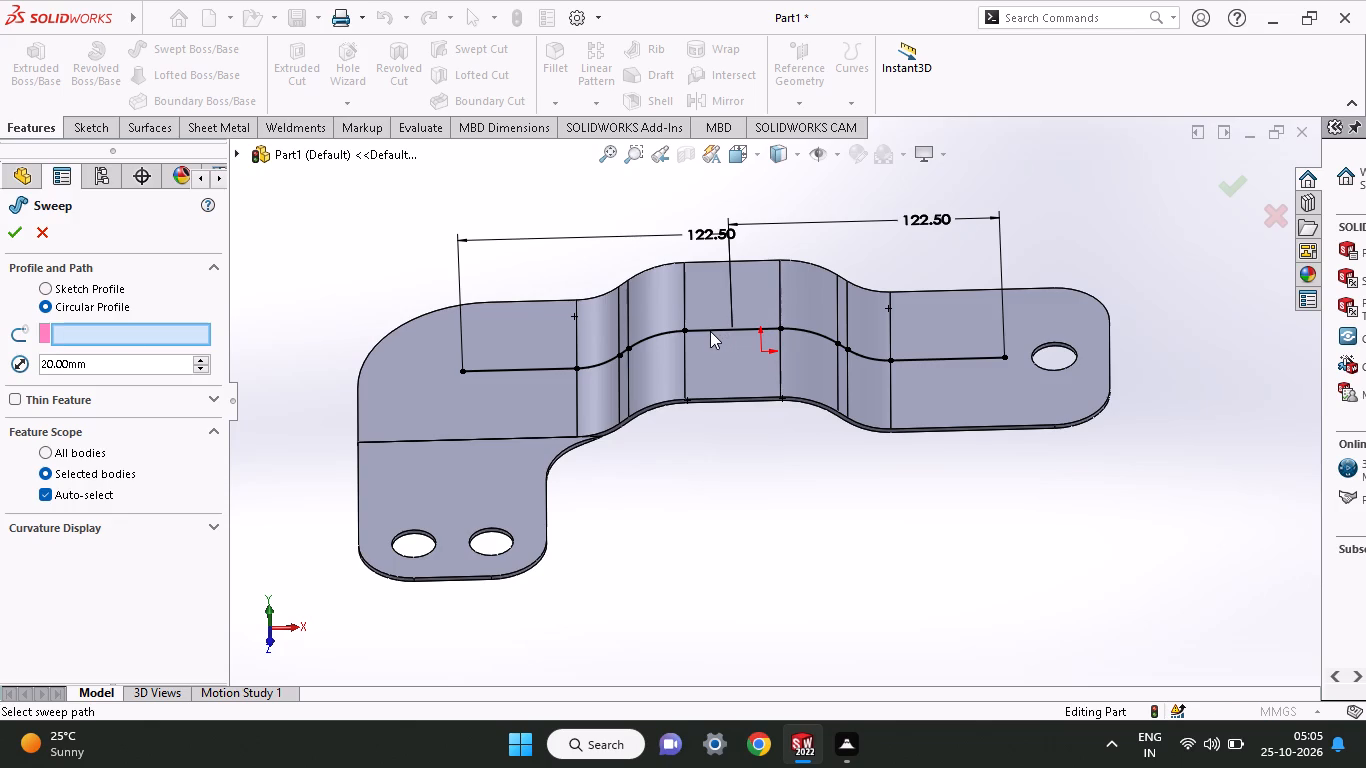
left_click(721, 328)
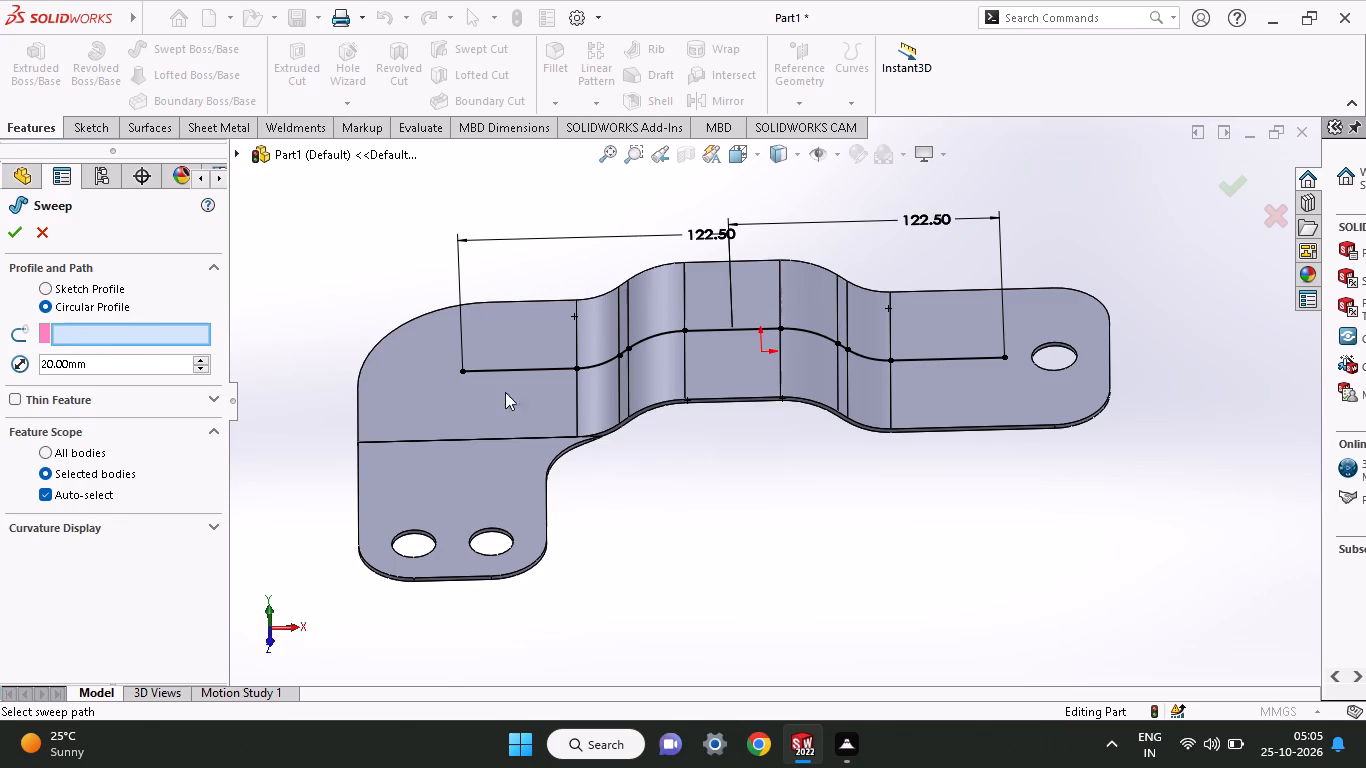
left_click(515, 371)
middle_click_drag(706, 435, 698, 396)
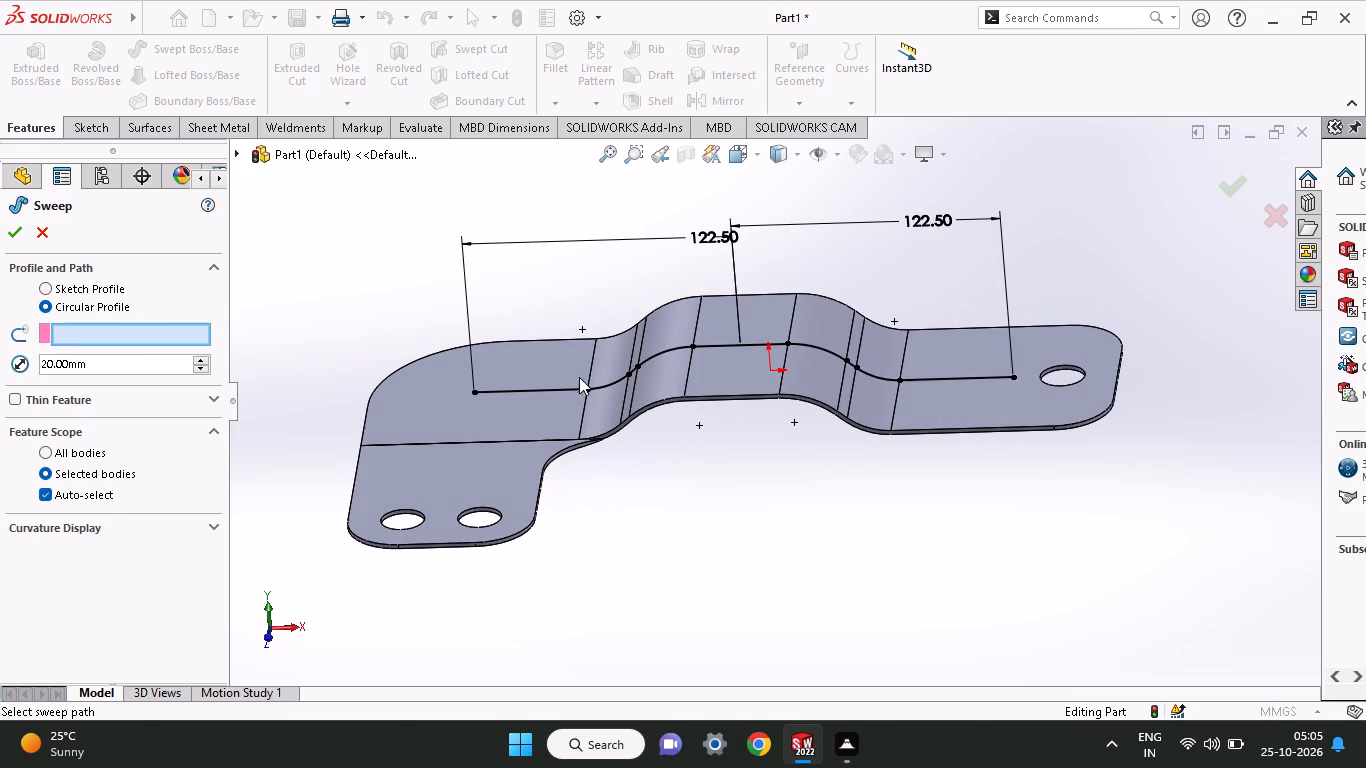
left_click_drag(560, 387, 570, 396)
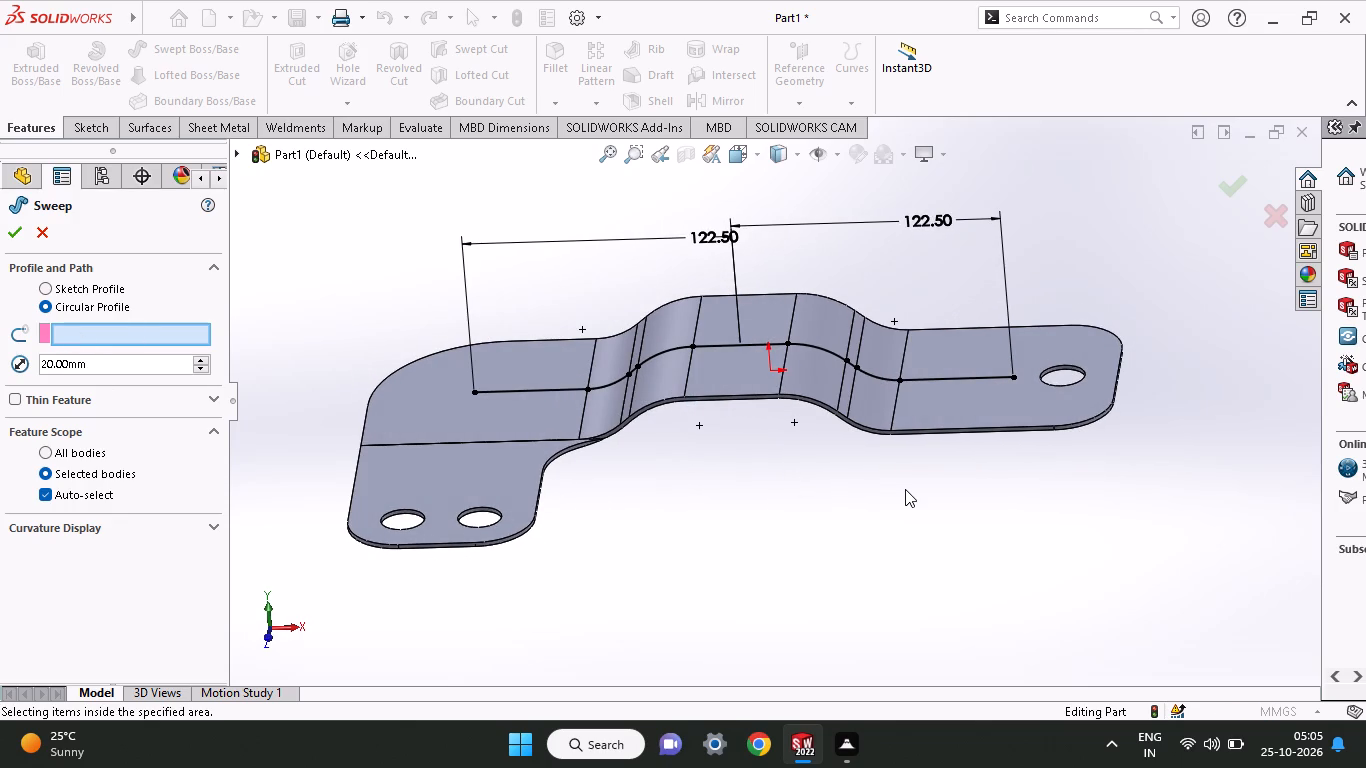
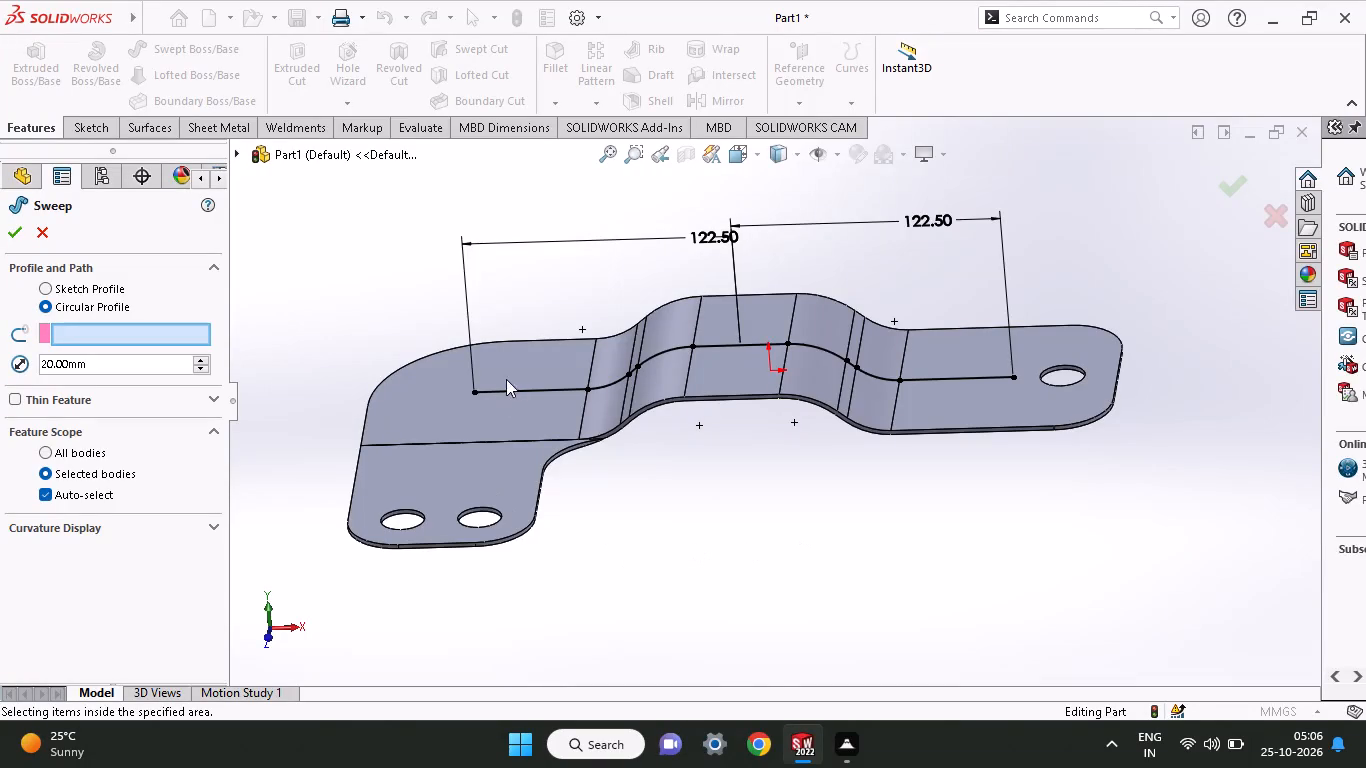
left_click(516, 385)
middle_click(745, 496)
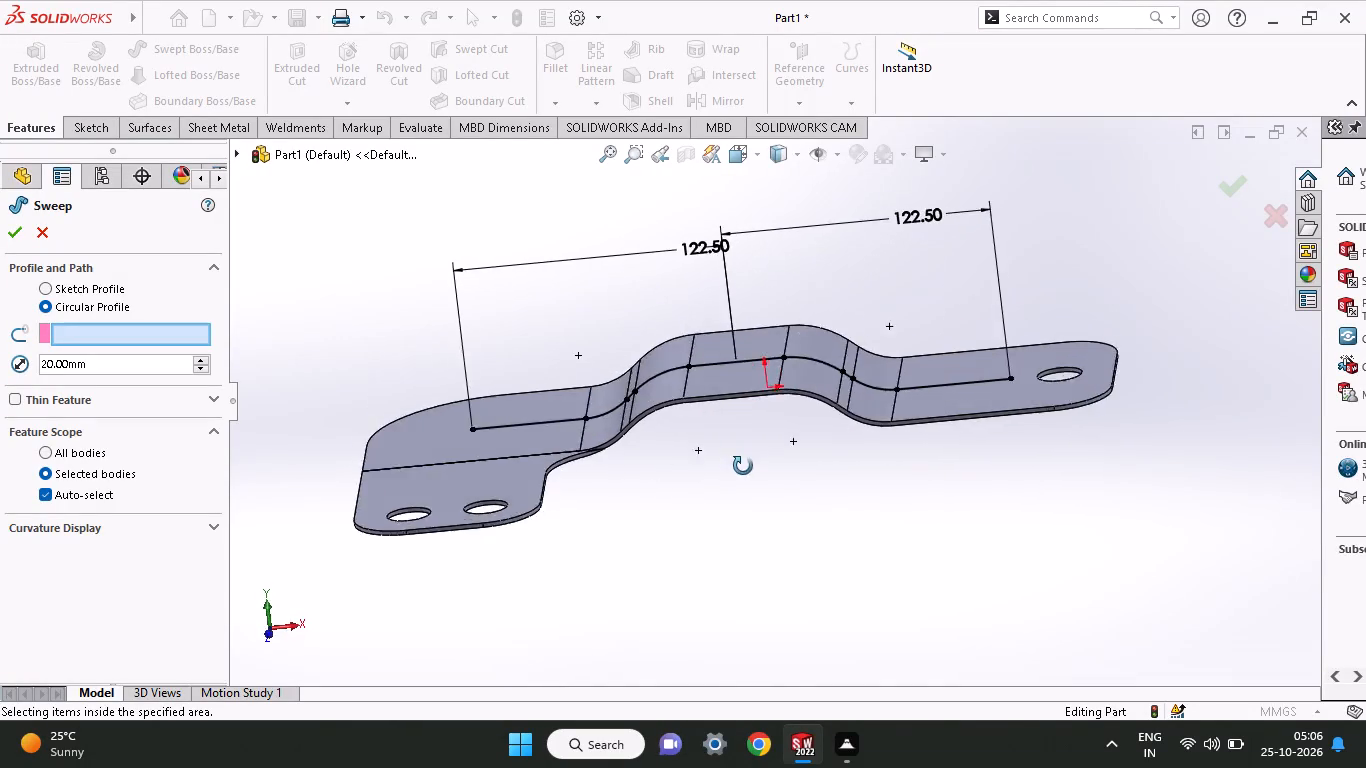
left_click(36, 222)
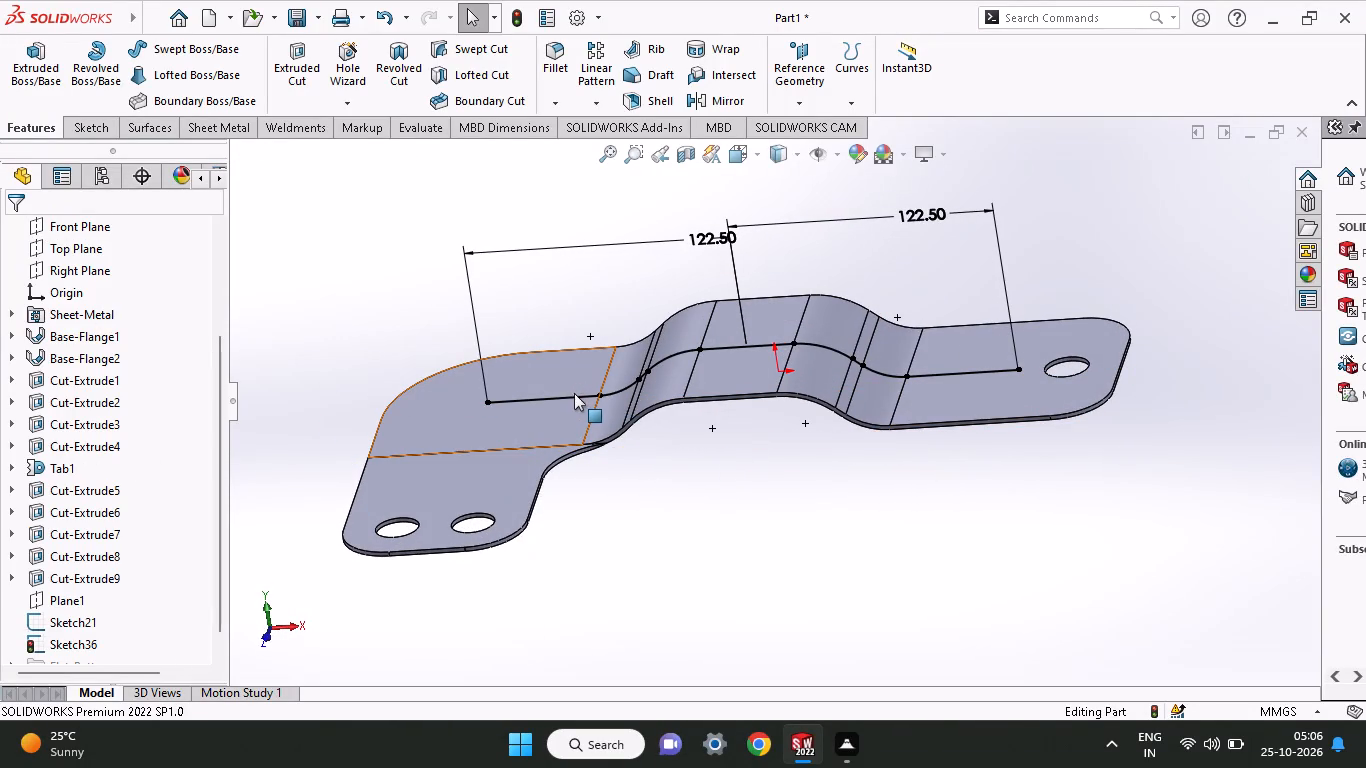
Sweep a circular profile of 20 mm diameter along the Sketch36 path to form the bead running over the bracket.
left_click(574, 397)
left_click(745, 469)
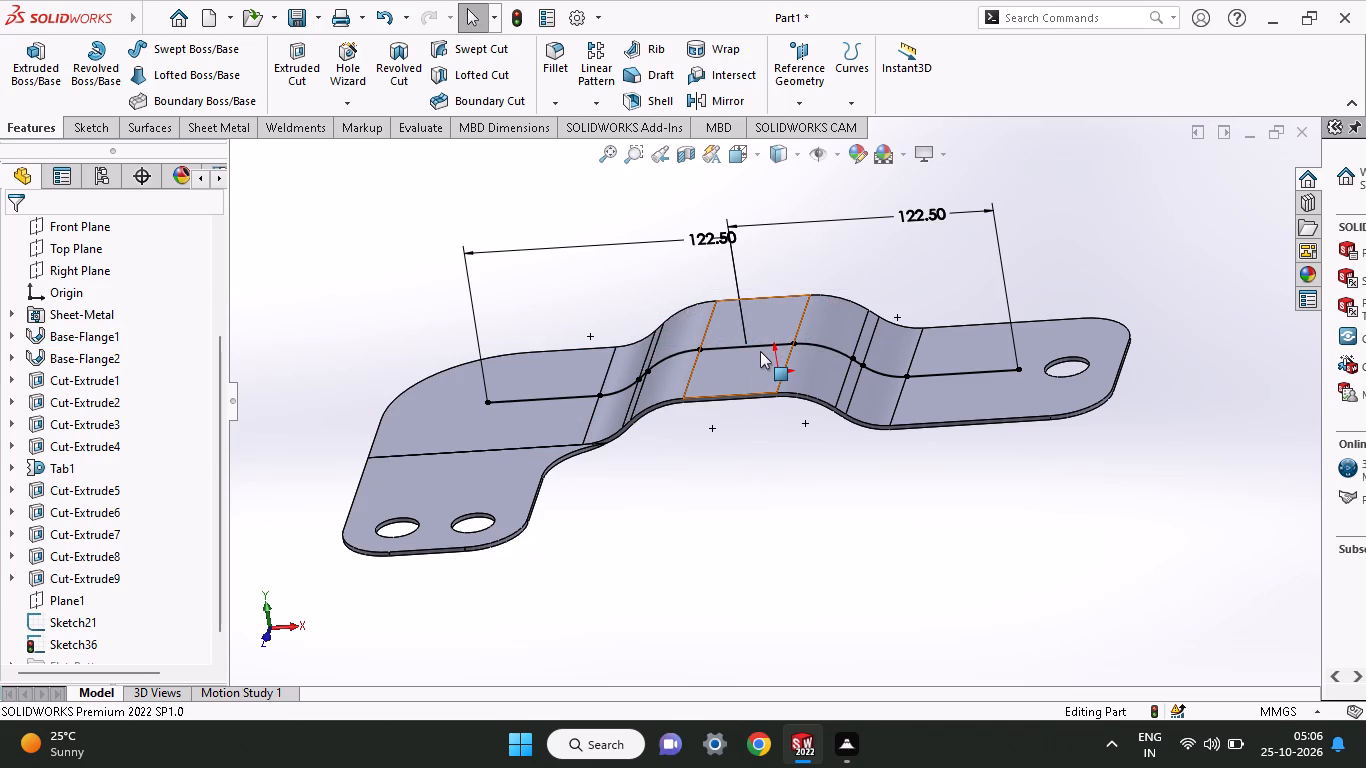
left_click(69, 644)
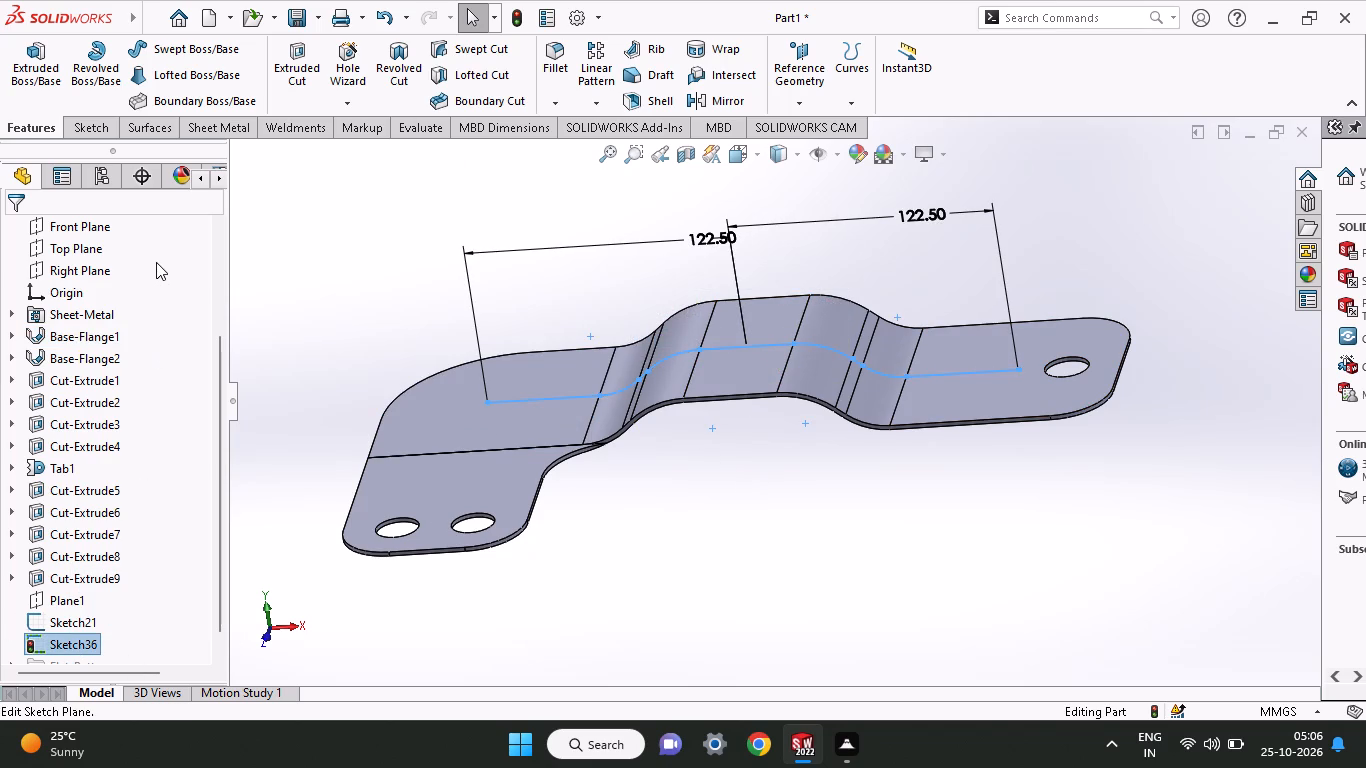
left_click(198, 51)
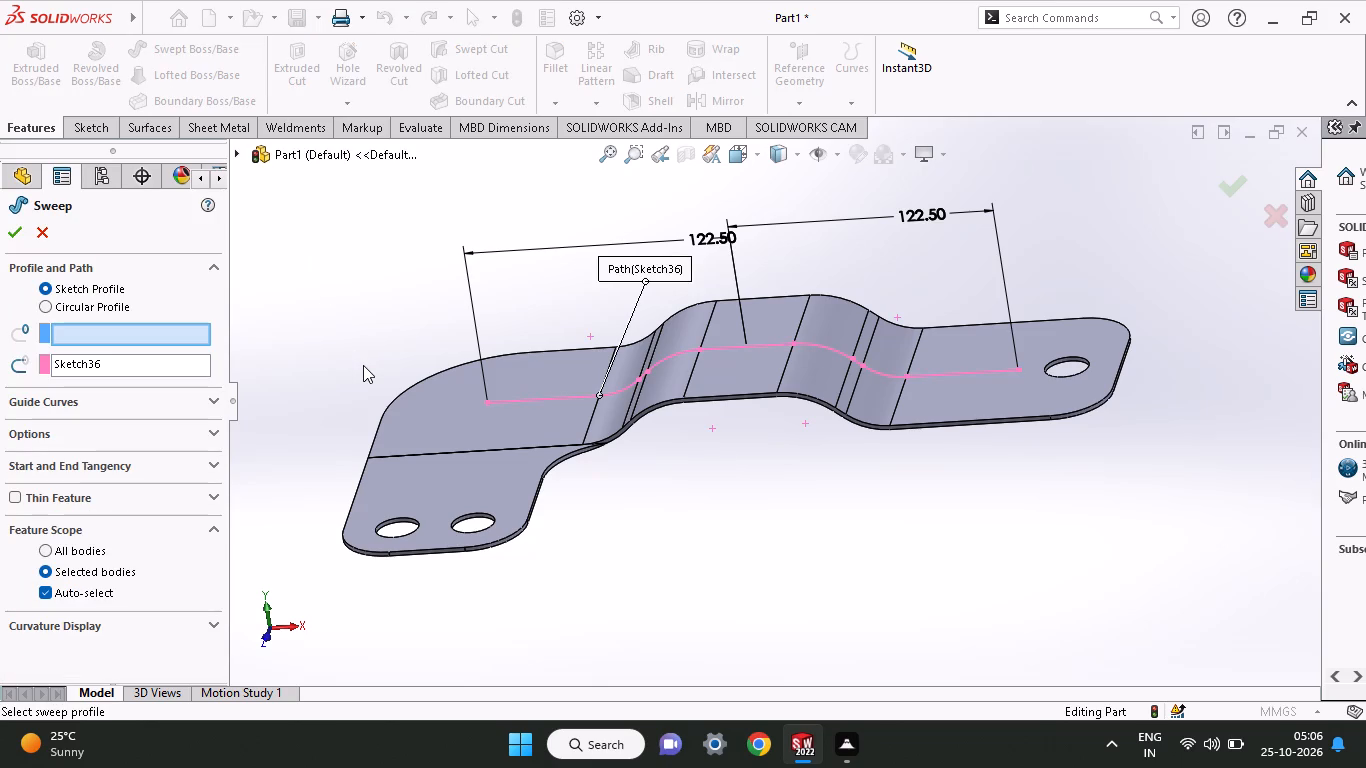
left_click(102, 295)
left_click(102, 302)
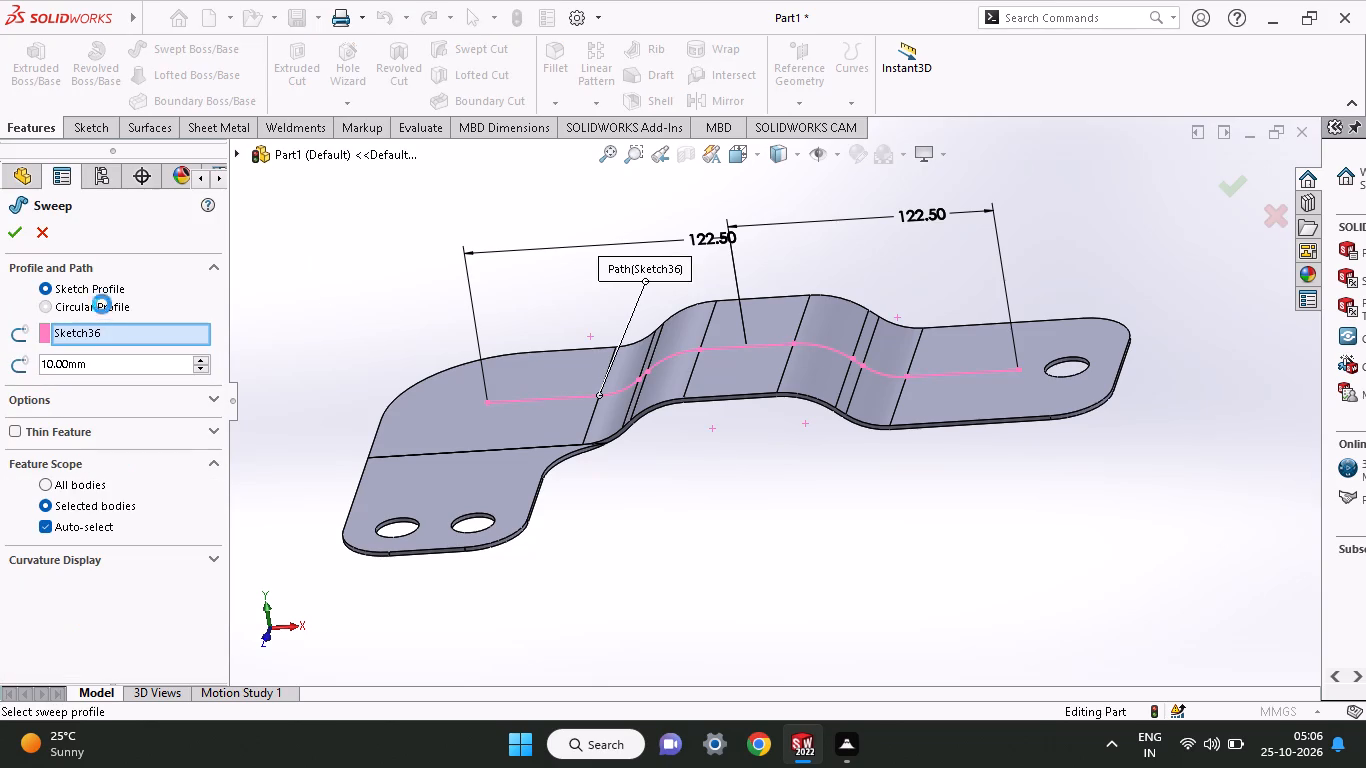
left_click_drag(103, 369, 12, 359)
type("20")
key("Return")
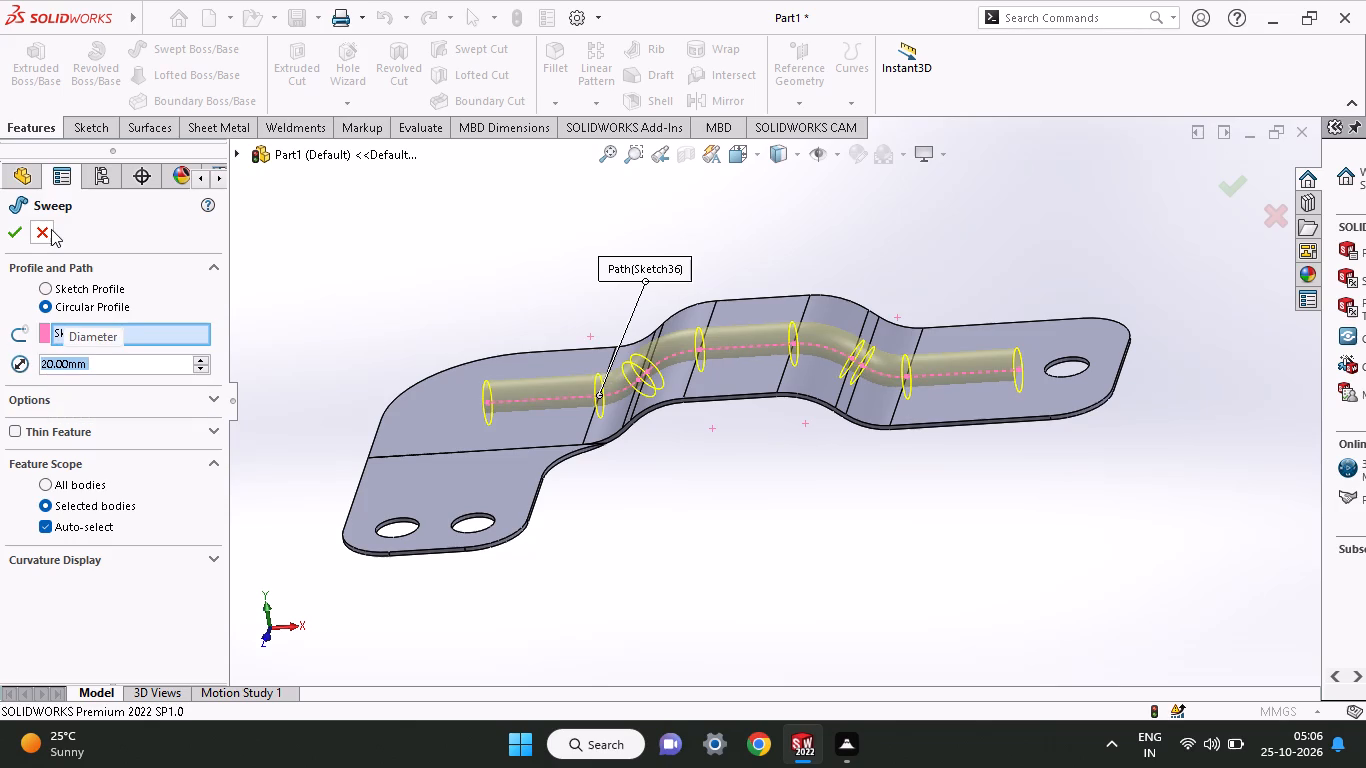
left_click(22, 241)
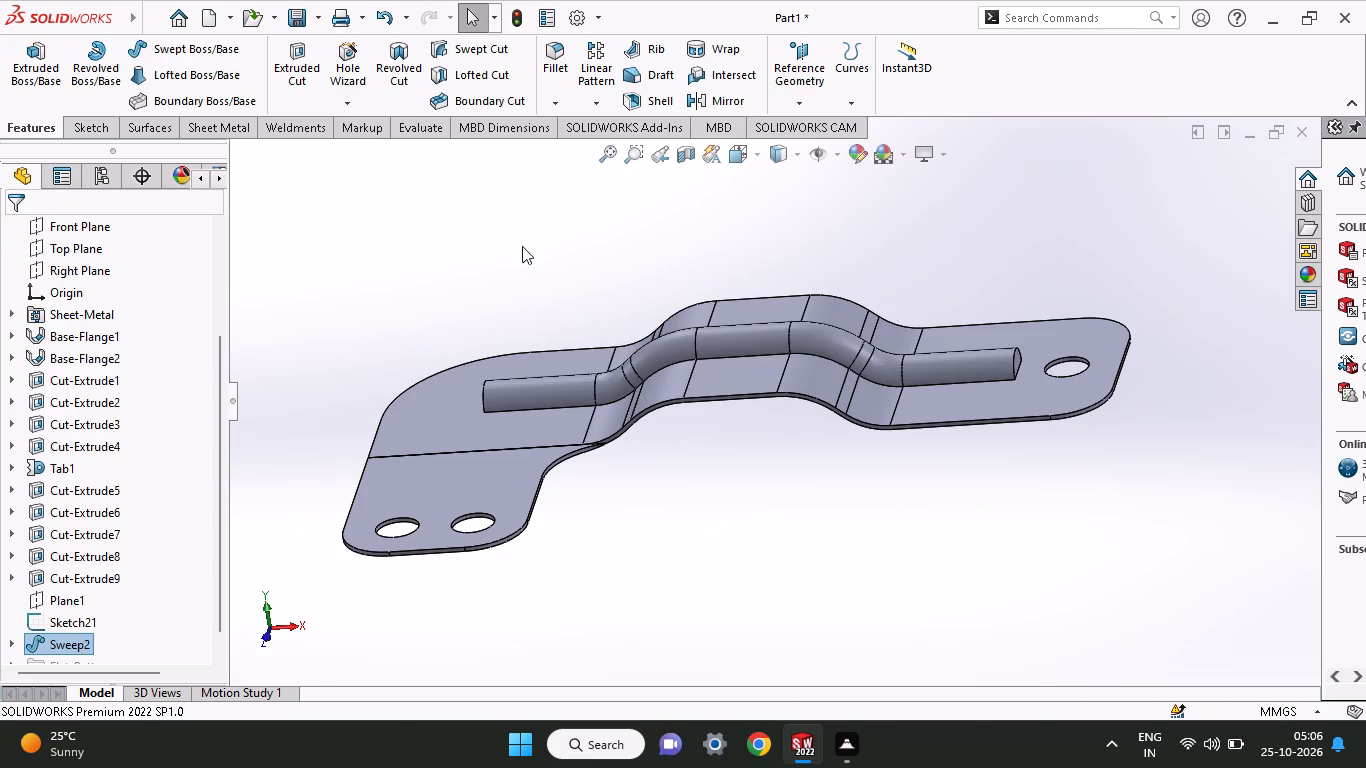
Fillet the curved edges at both ends of the swept bead with a 3 mm radius.
middle_click_drag(877, 299, 869, 344)
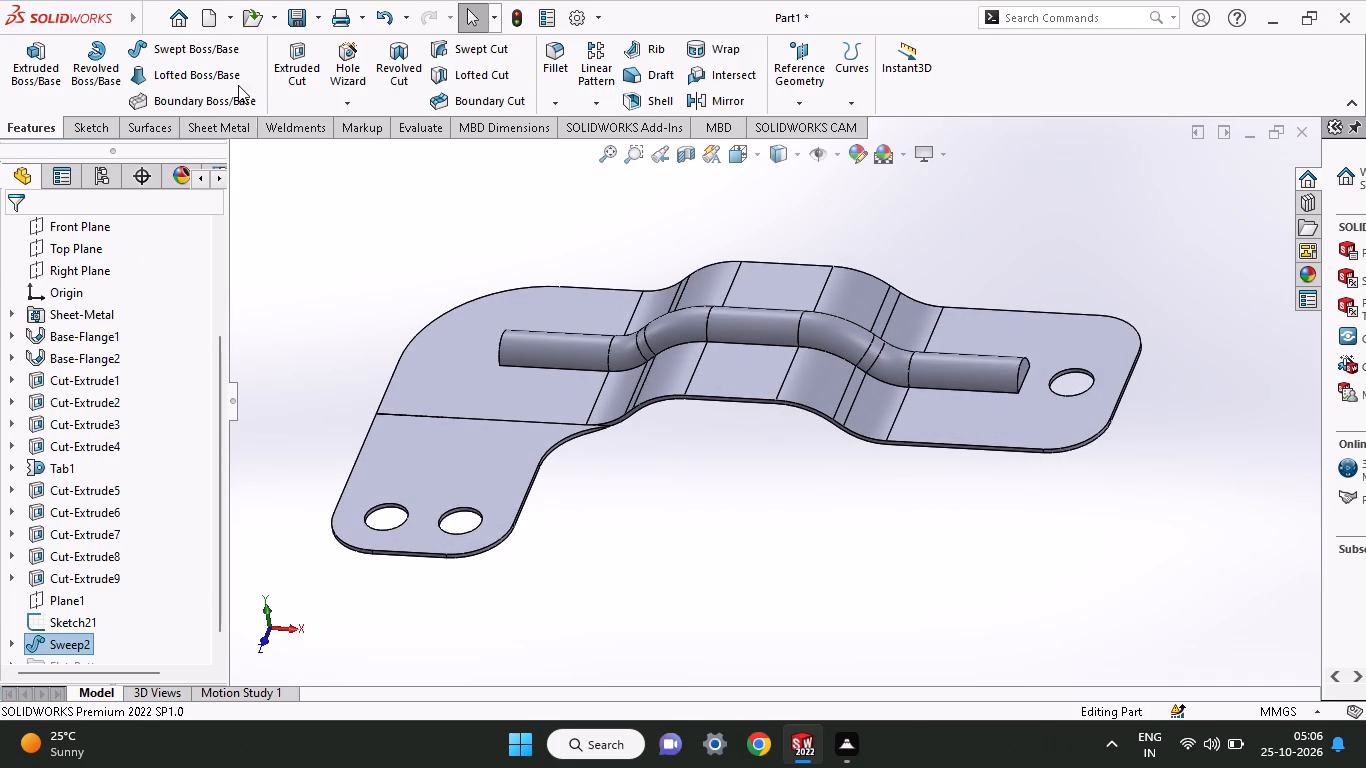
left_click(541, 57)
left_click(1017, 393)
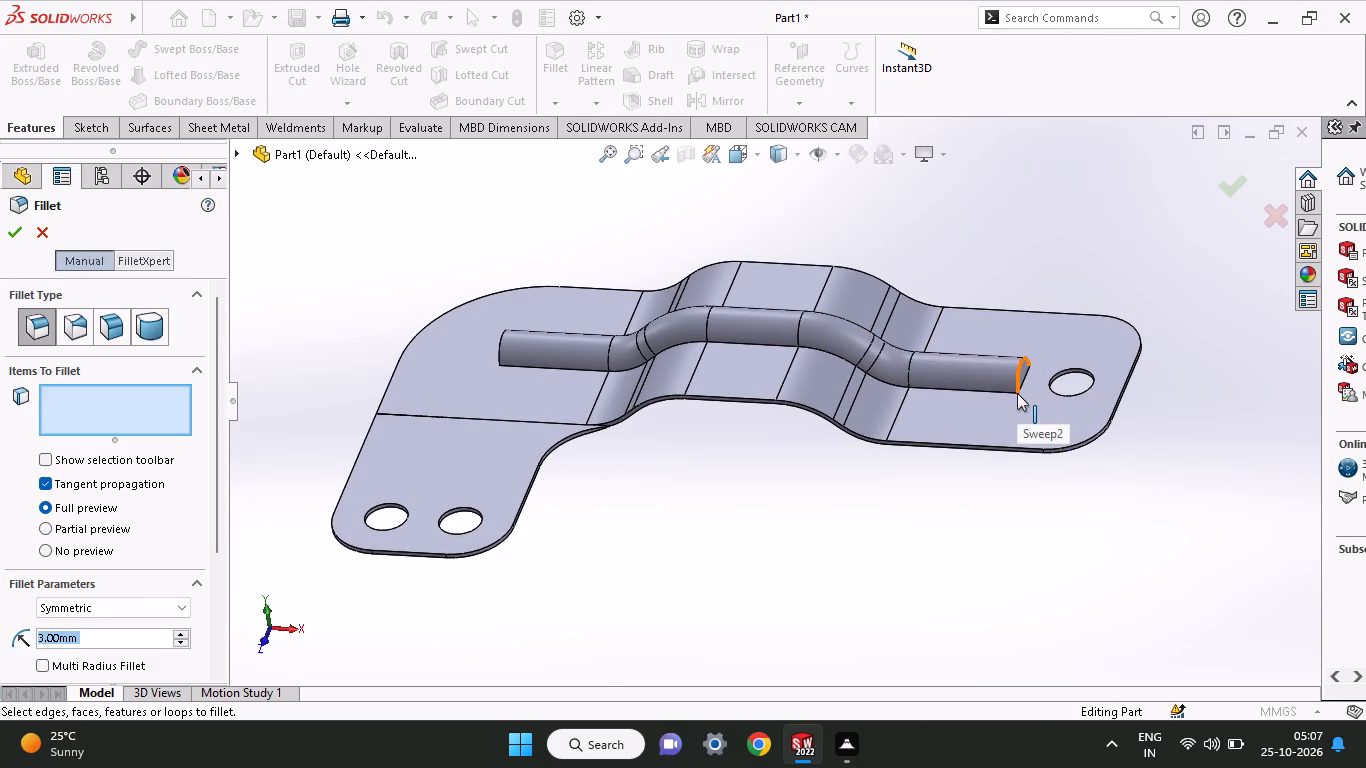
left_click(499, 359)
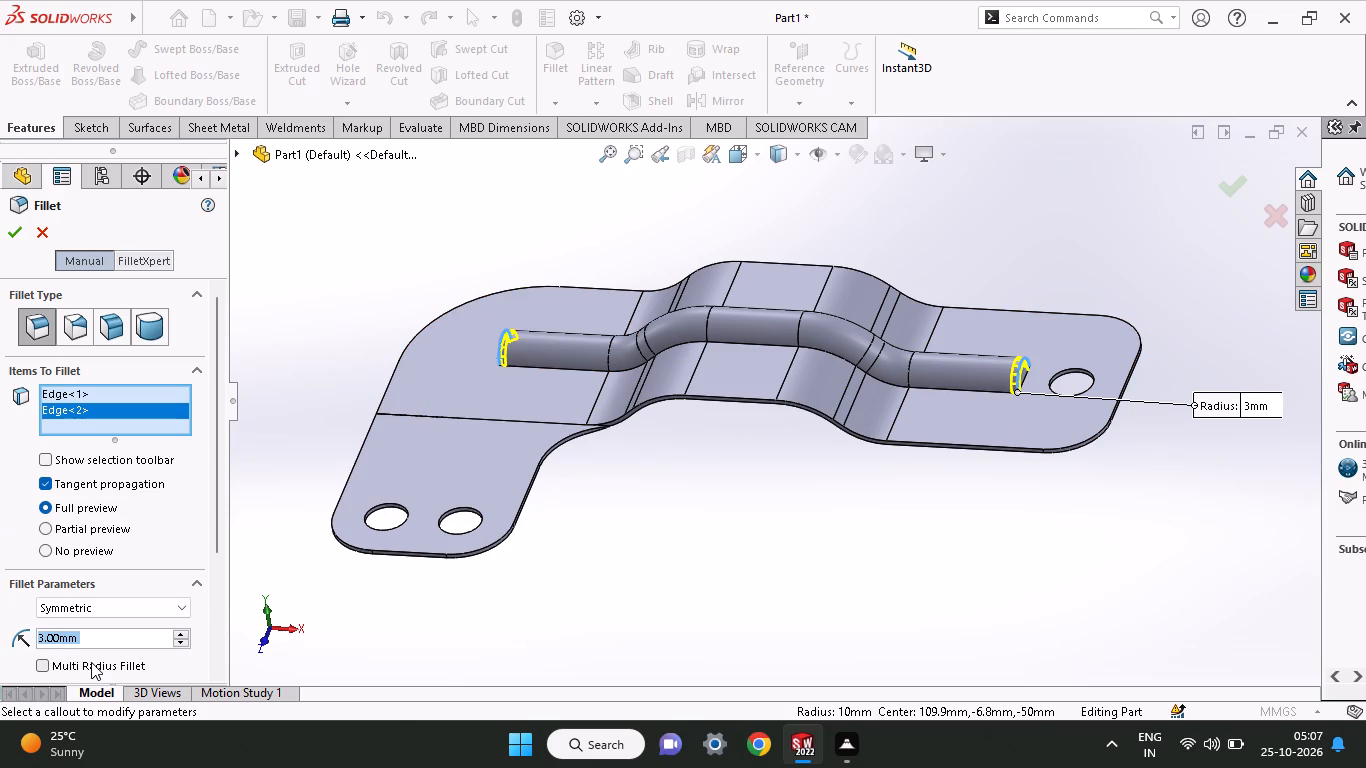
key("3")
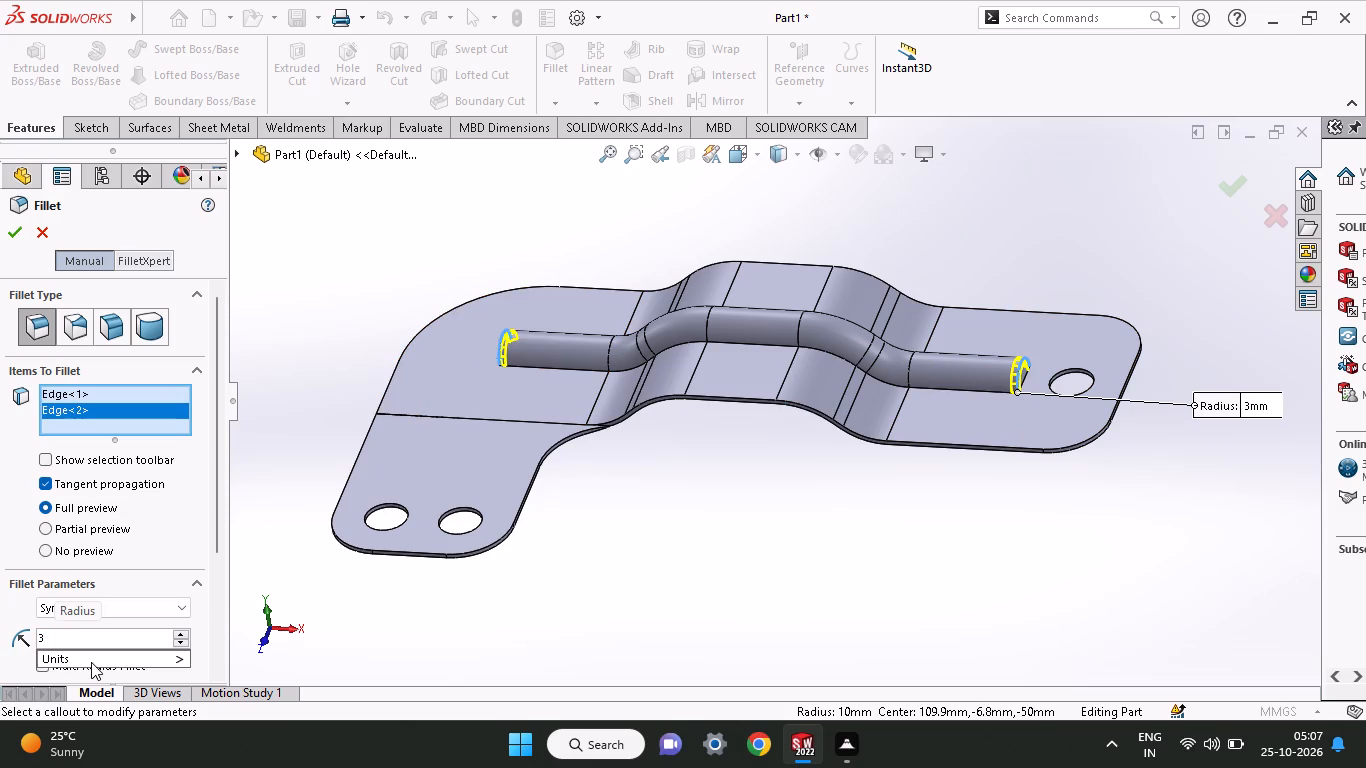
key("Return")
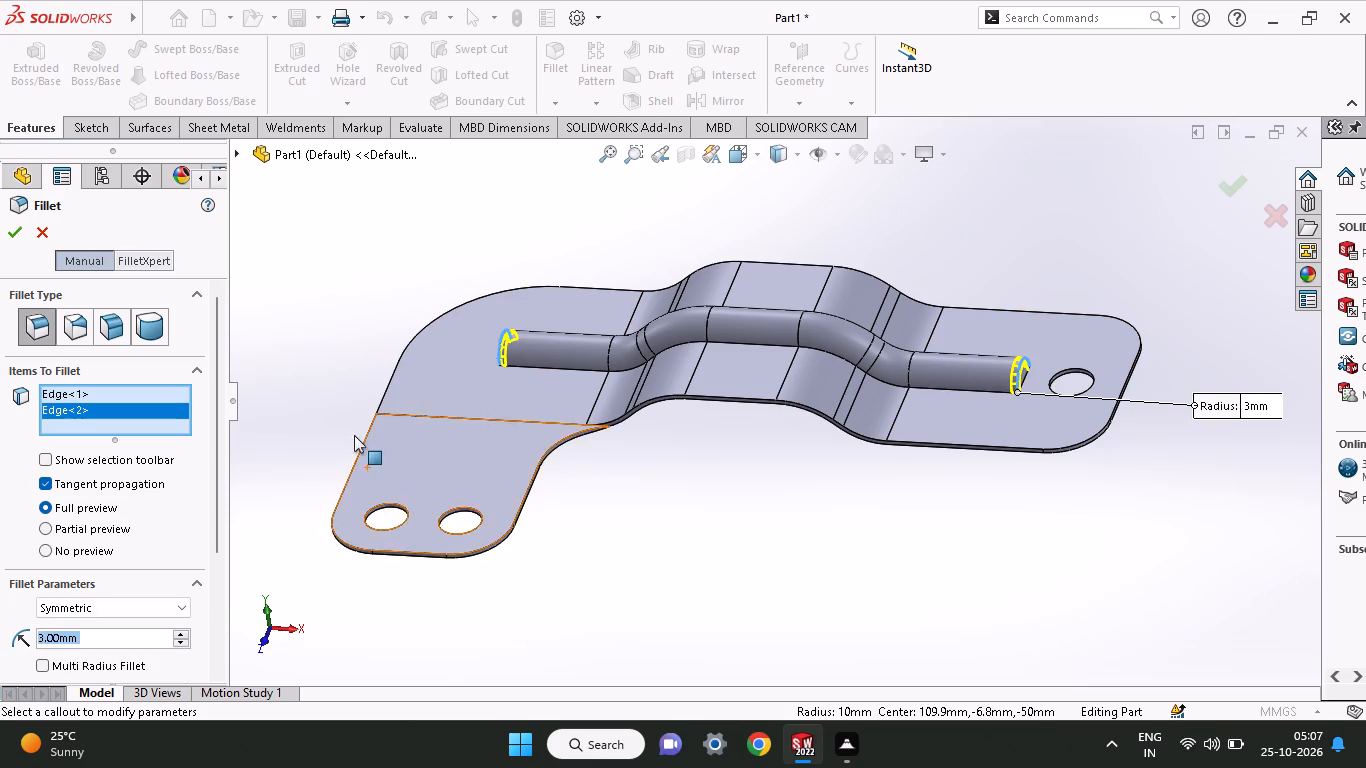
left_click(16, 238)
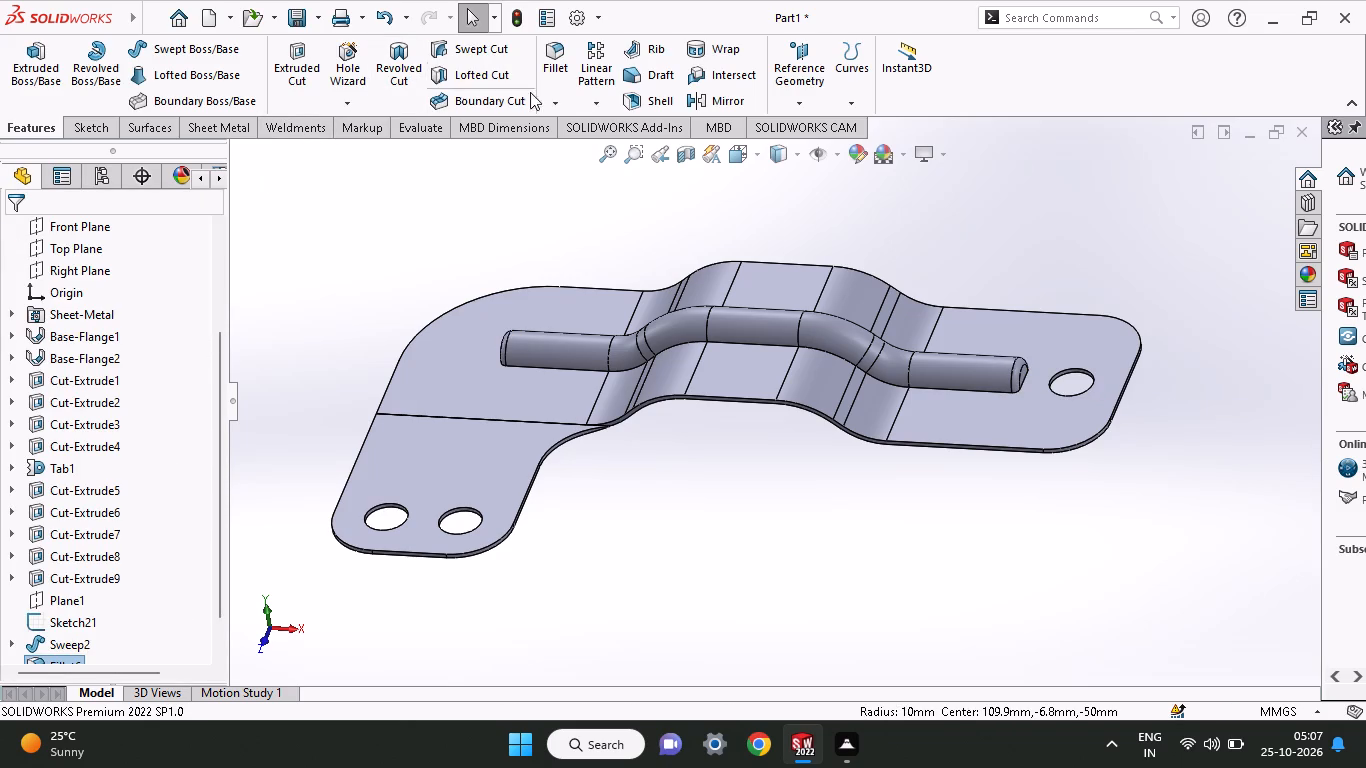
Fillet the edge loop where the bead meets the bracket's upper surface with a 3 mm radius.
left_click(554, 62)
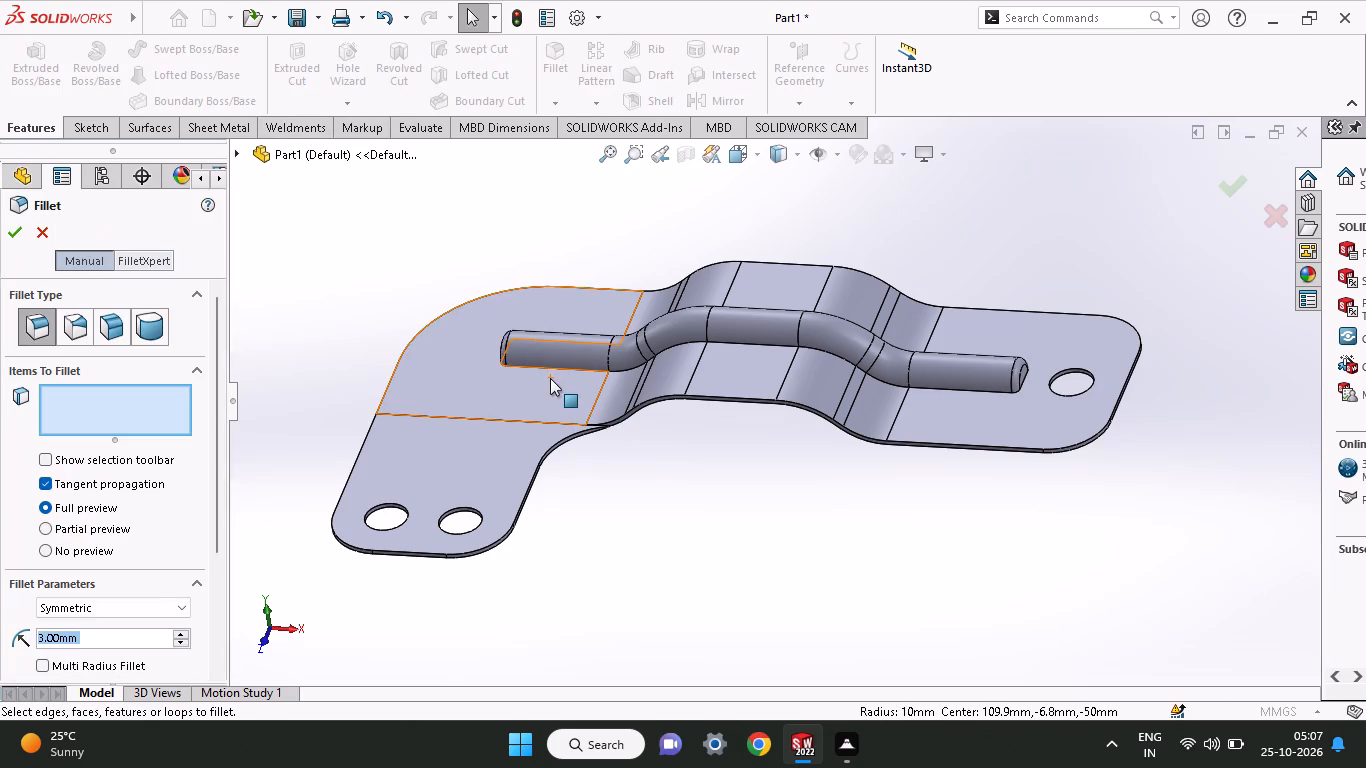
left_click(551, 368)
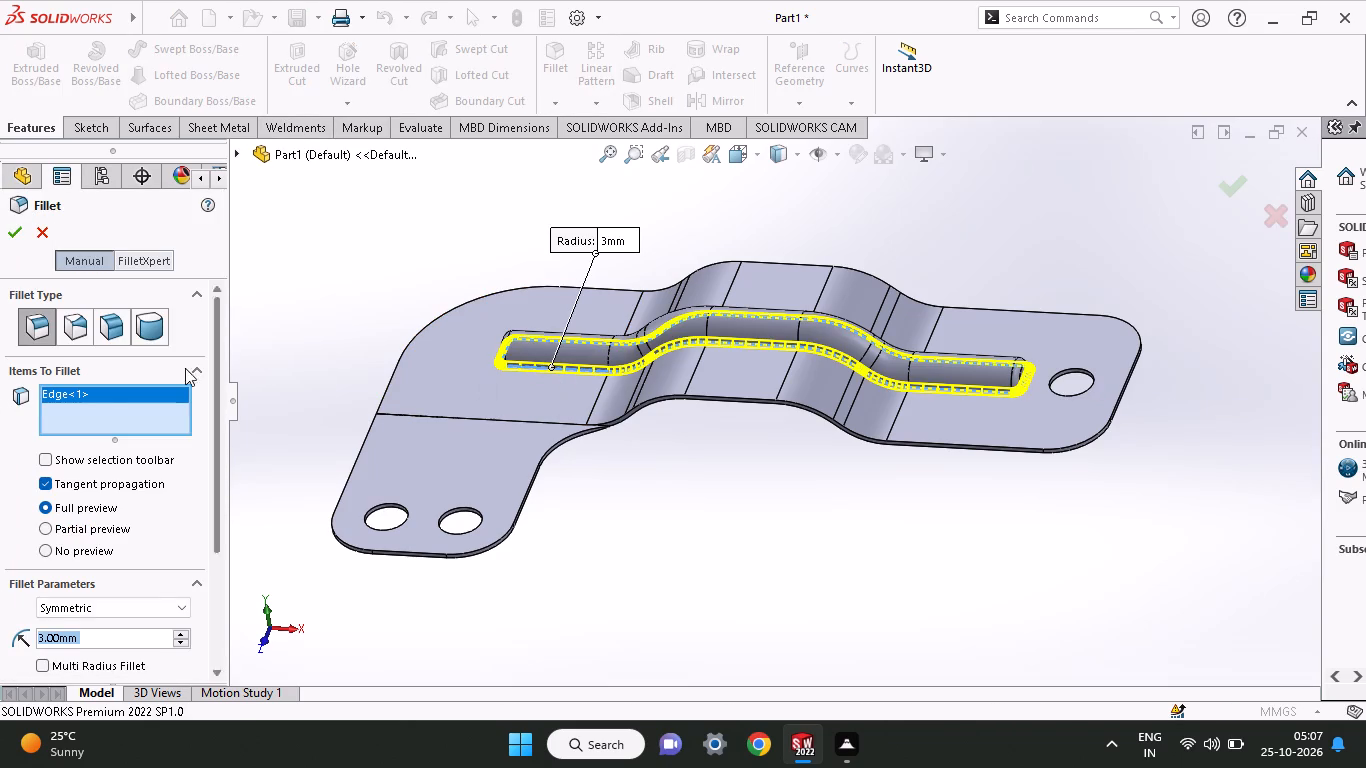
left_click(16, 238)
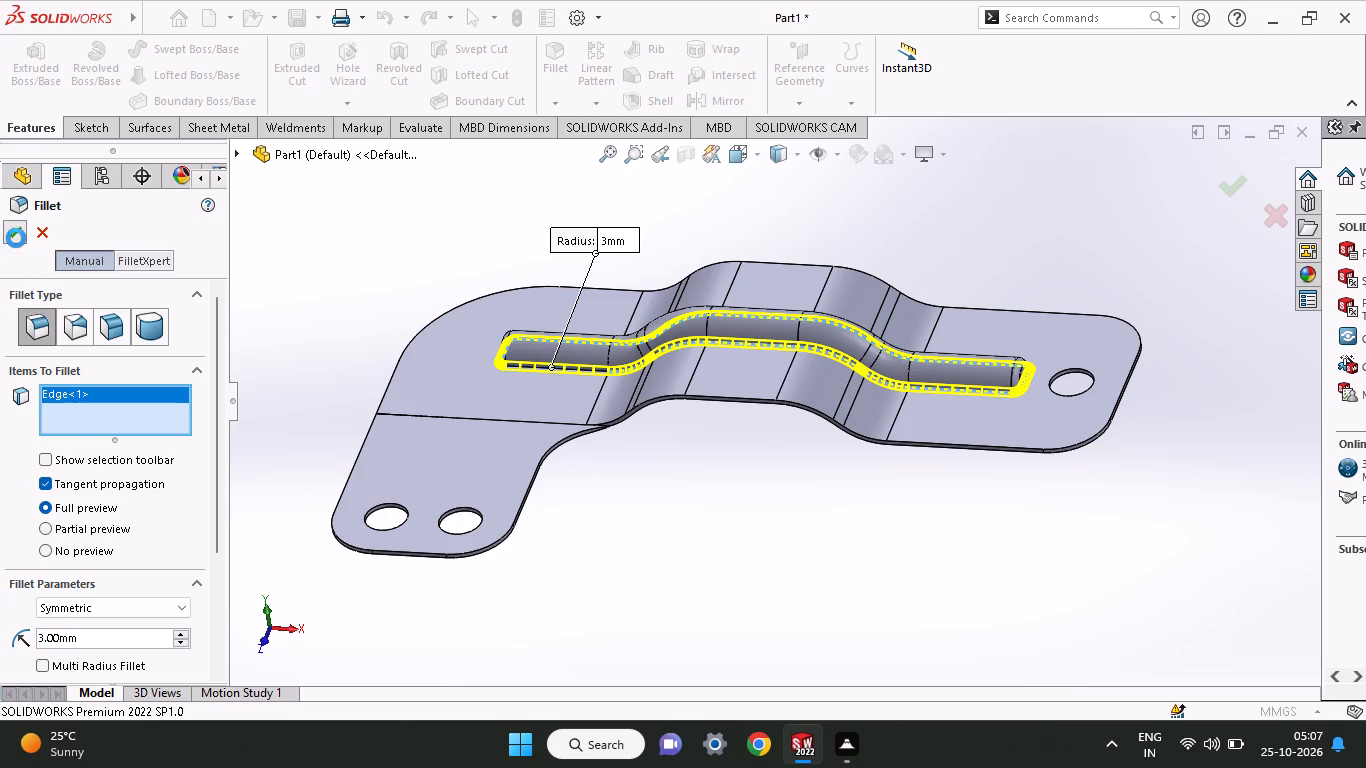
Start a sketch on Plane1 and convert the ten edges following the sheet's underside along the bead's full length.
middle_click_drag(726, 423, 747, 573)
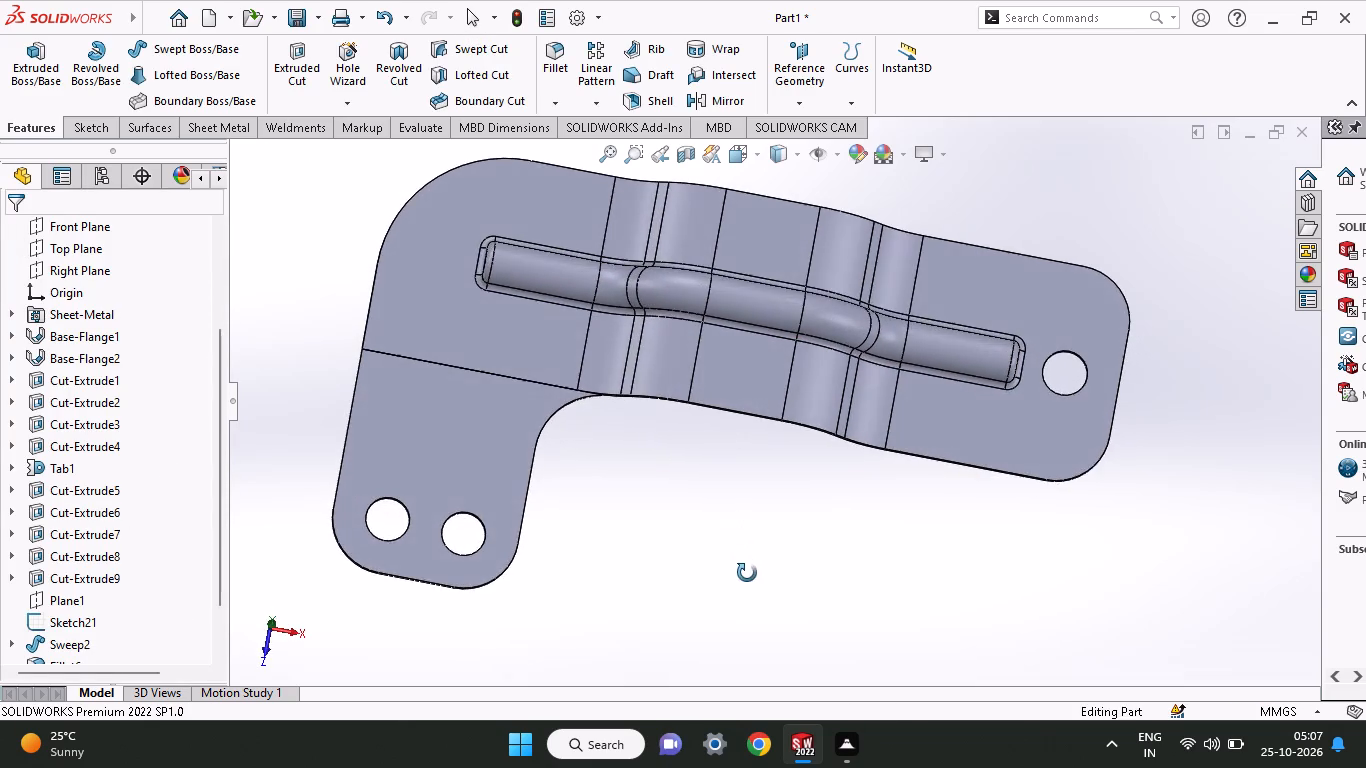
middle_click_drag(747, 573, 616, 276)
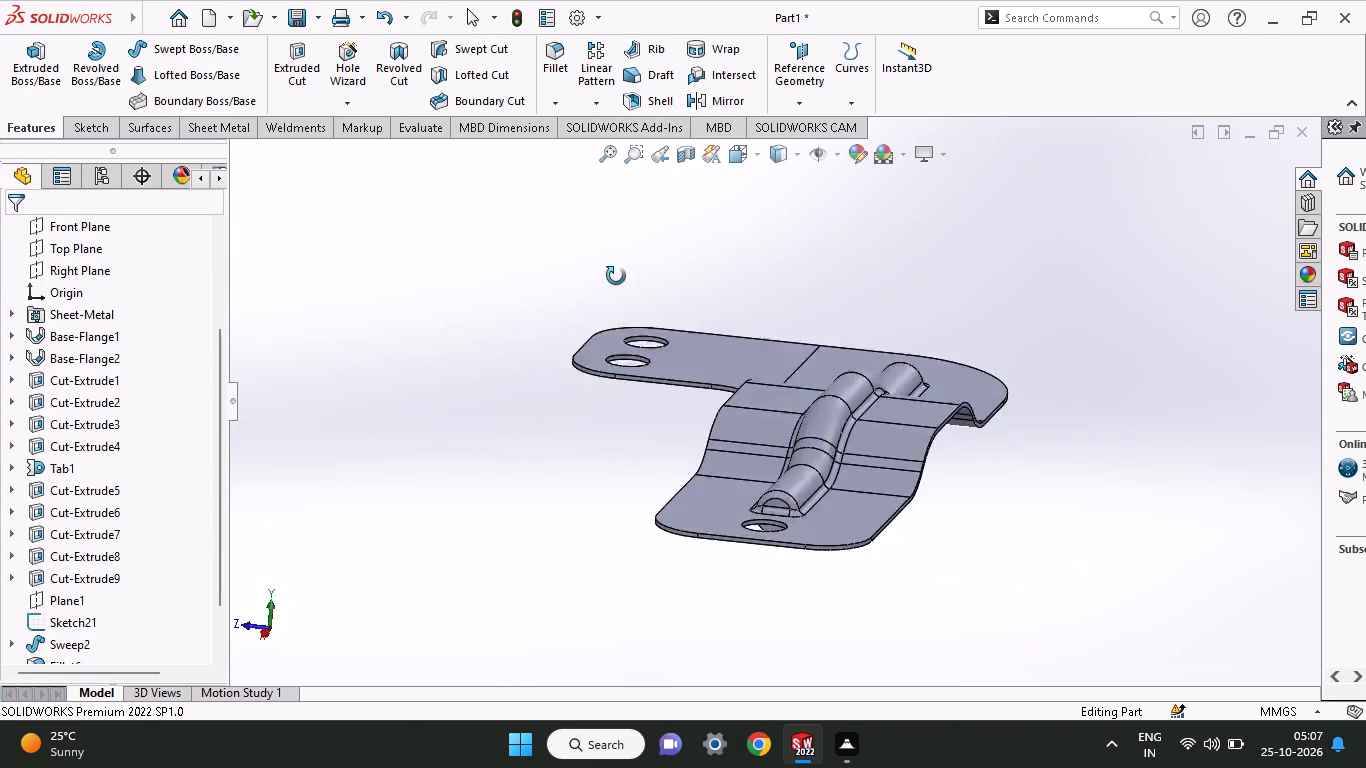
middle_click_drag(616, 276, 779, 200)
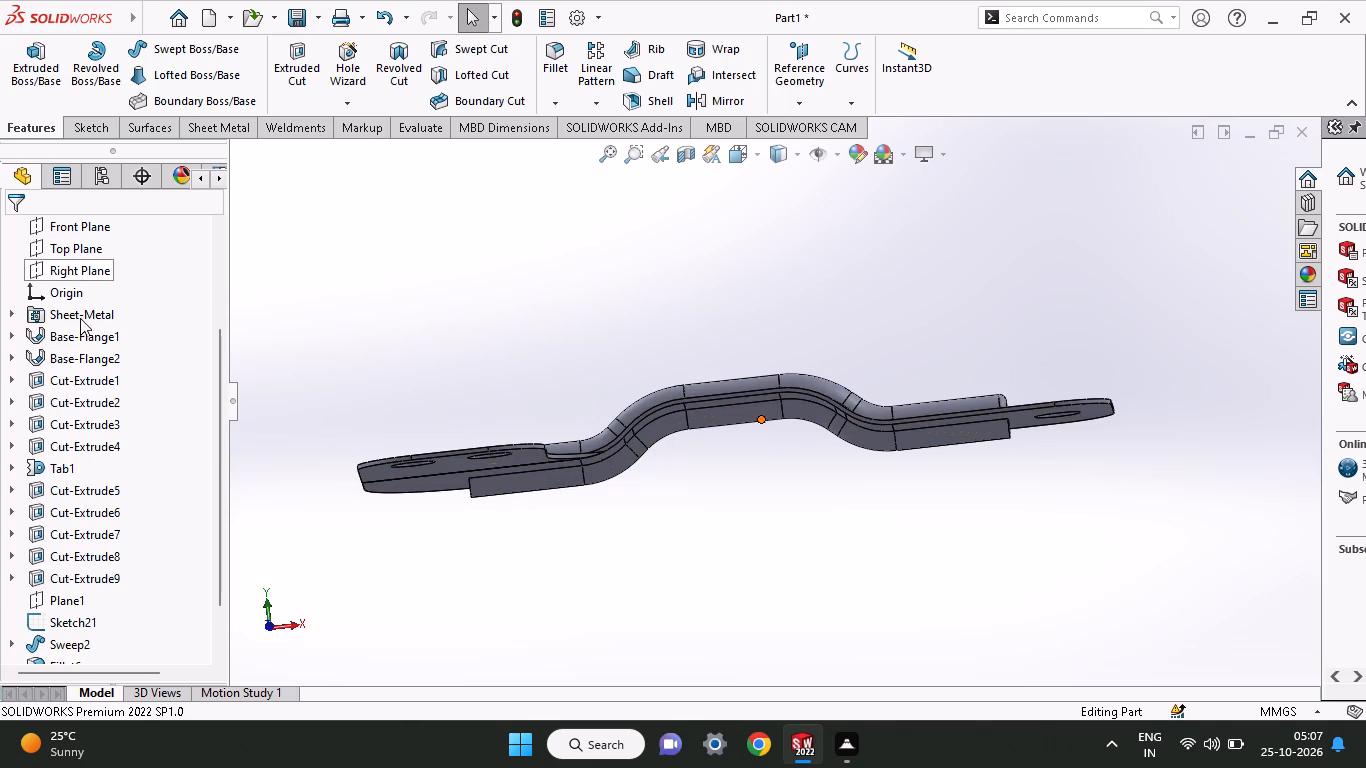
left_click(66, 604)
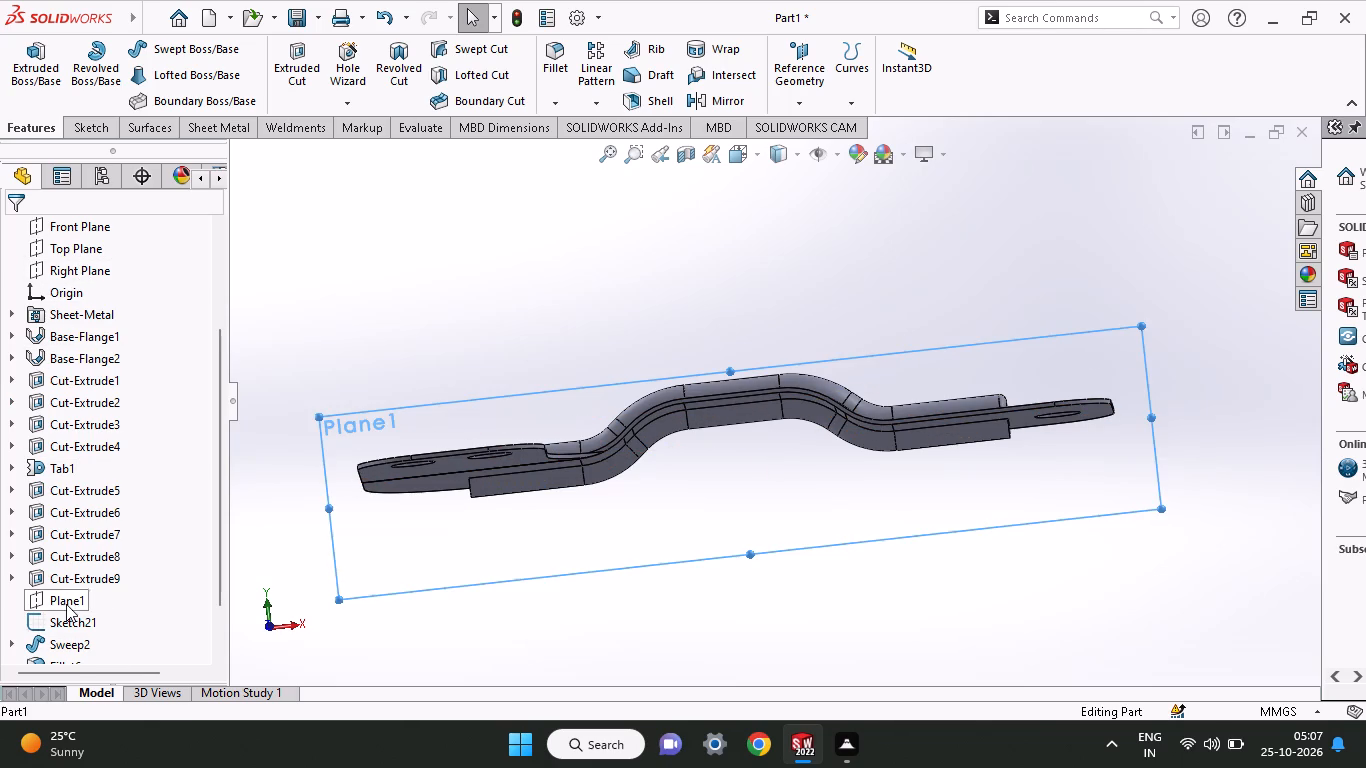
left_click(91, 581)
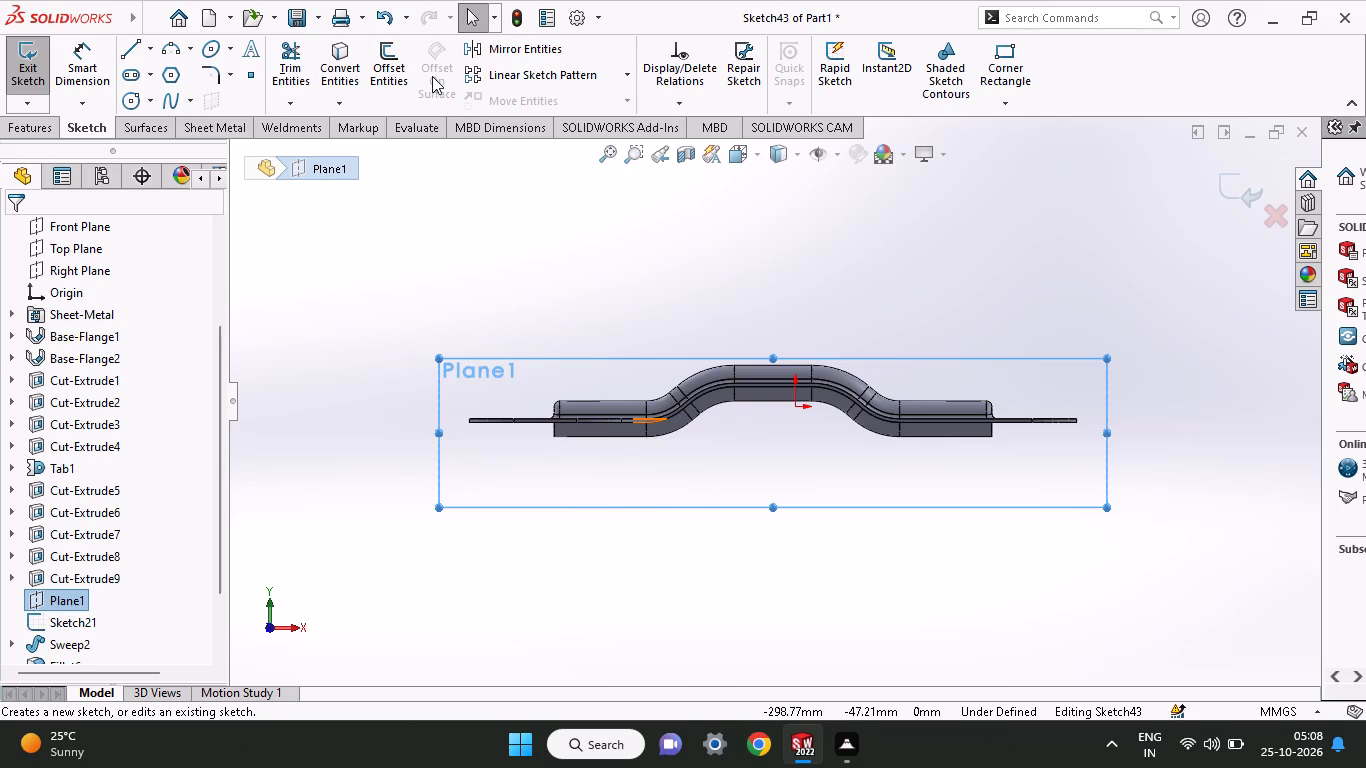
left_click(354, 73)
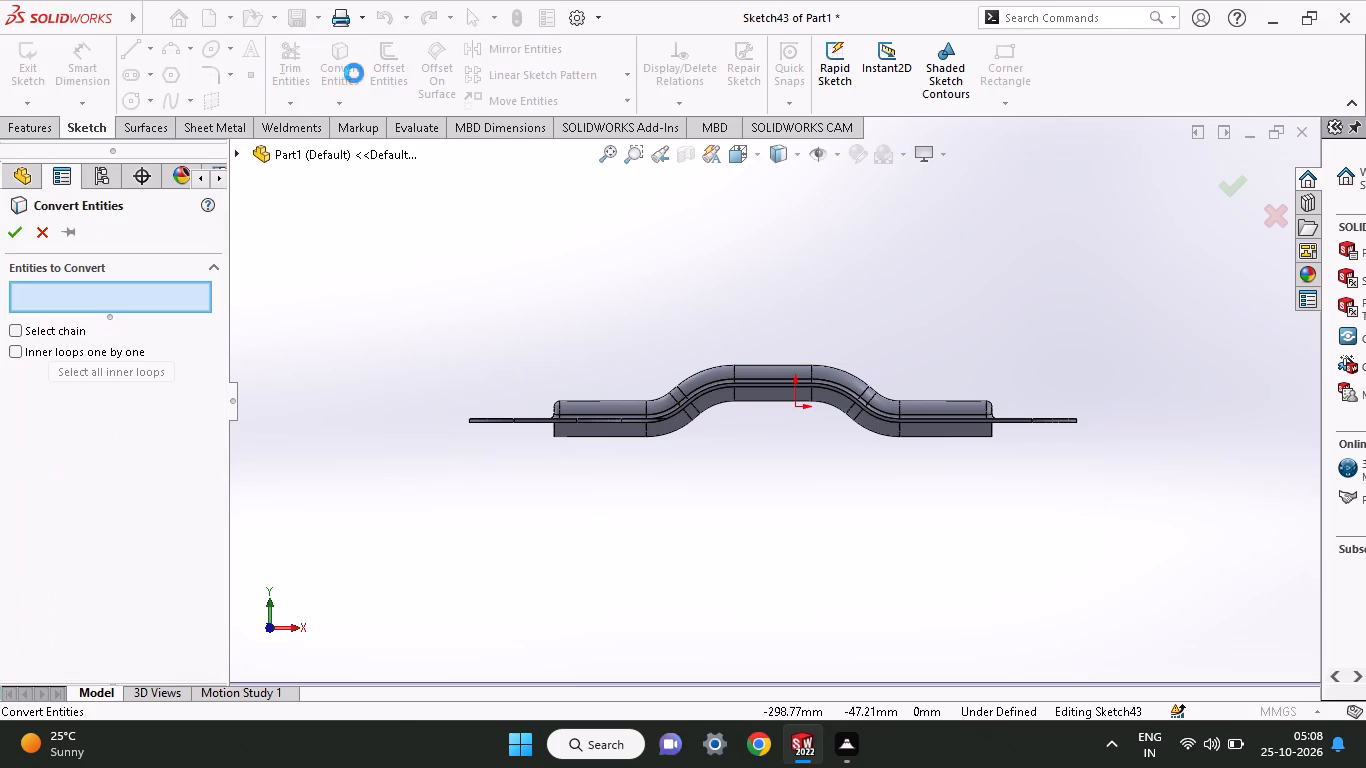
left_click(617, 424)
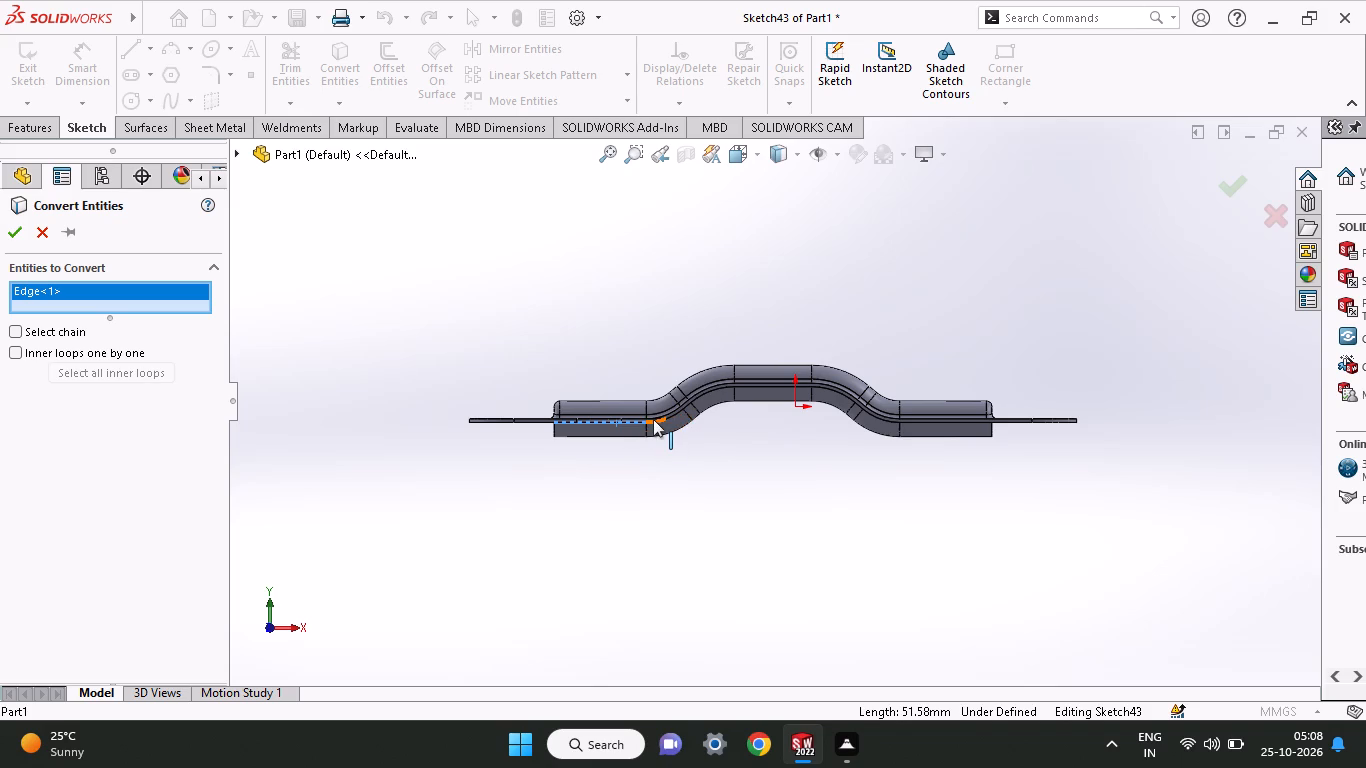
left_click(653, 419)
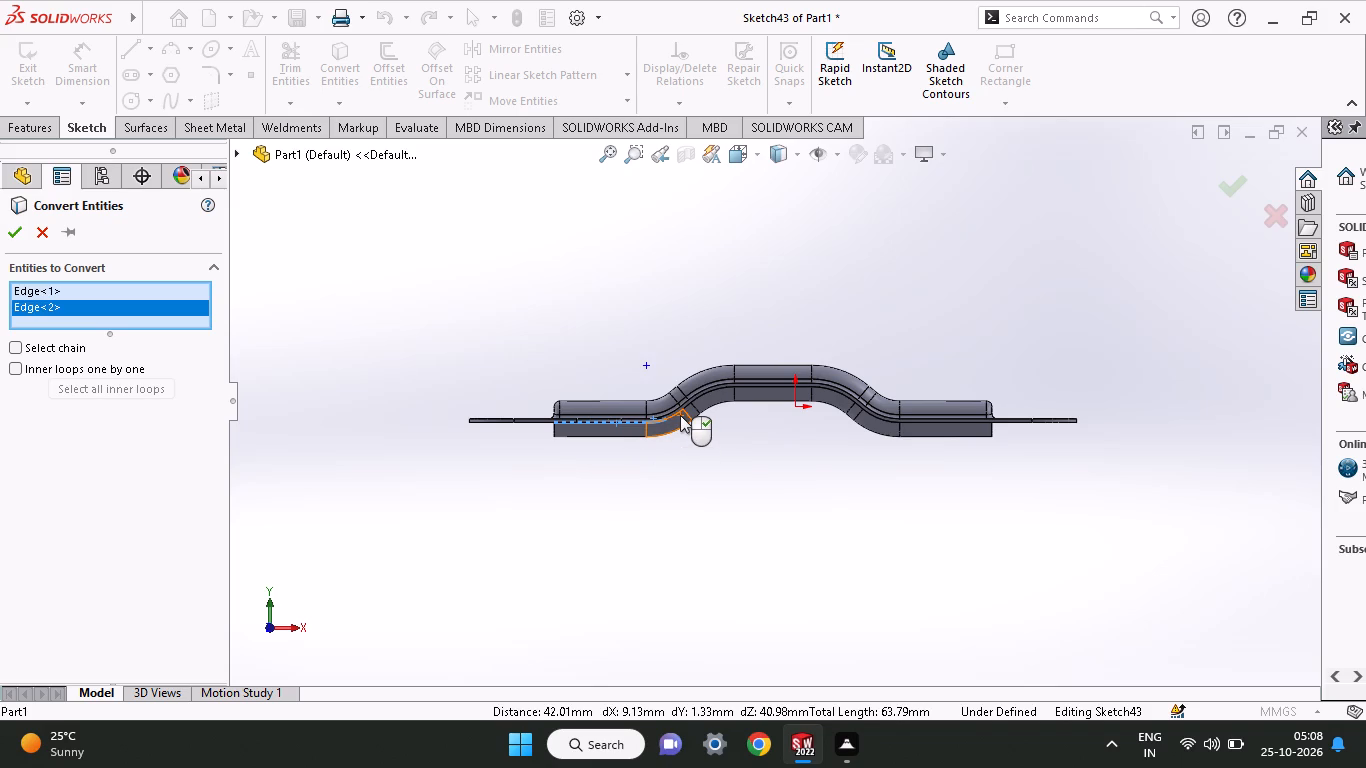
left_click(675, 415)
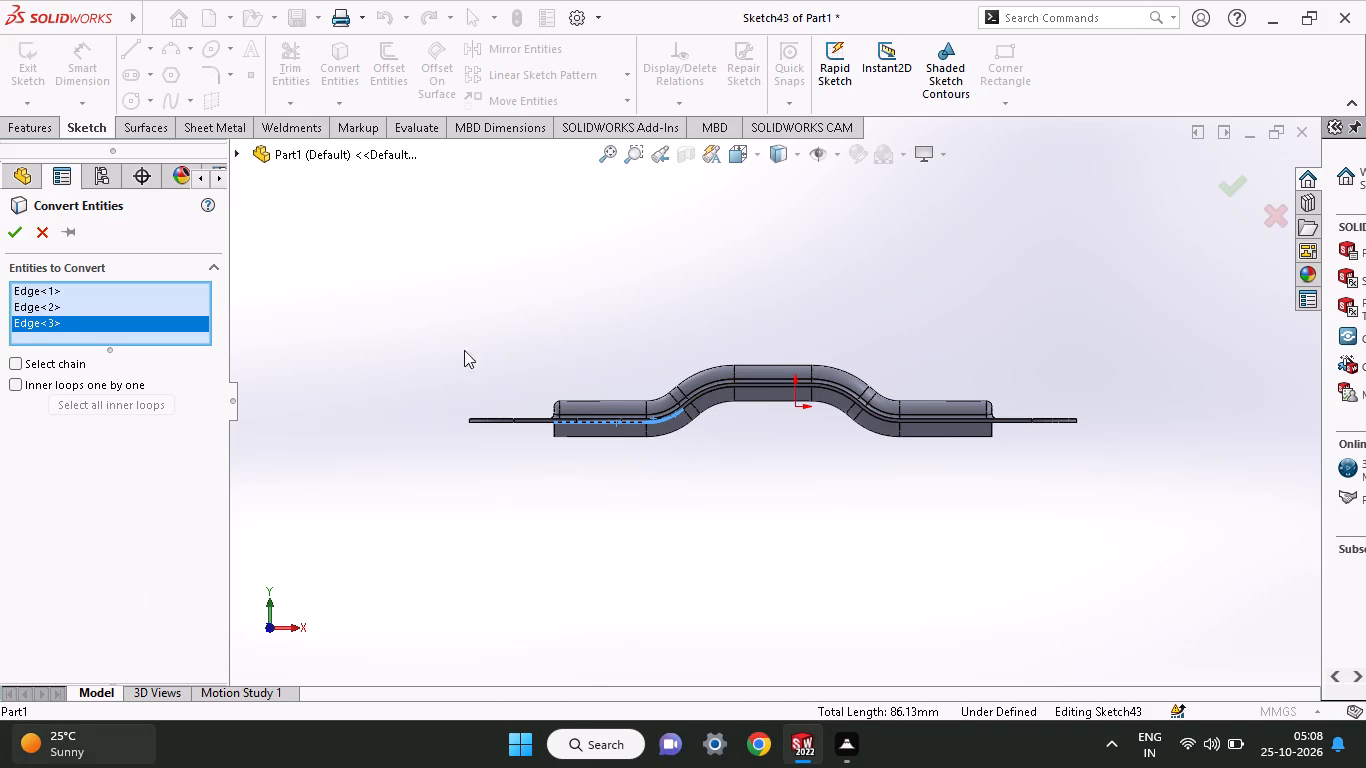
left_click(696, 395)
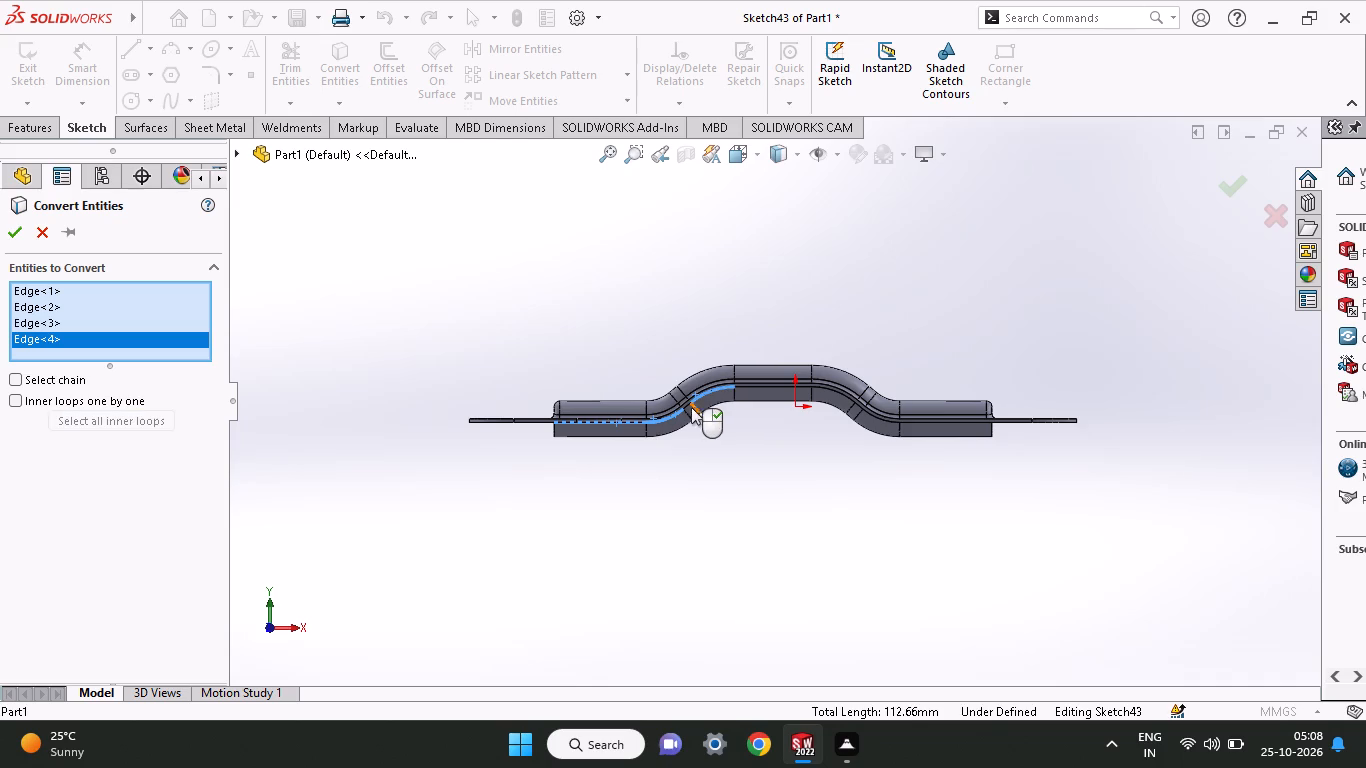
left_click(689, 405)
left_click(755, 389)
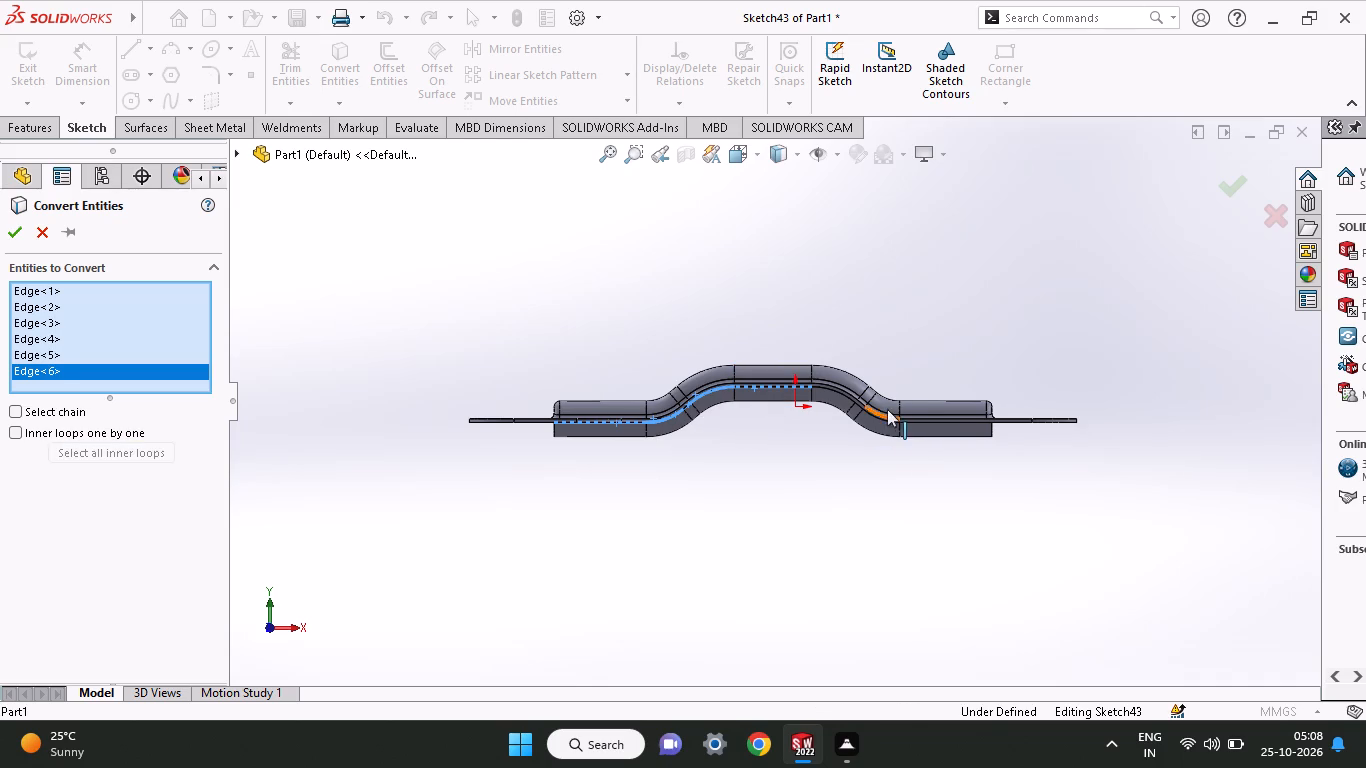
left_click(839, 394)
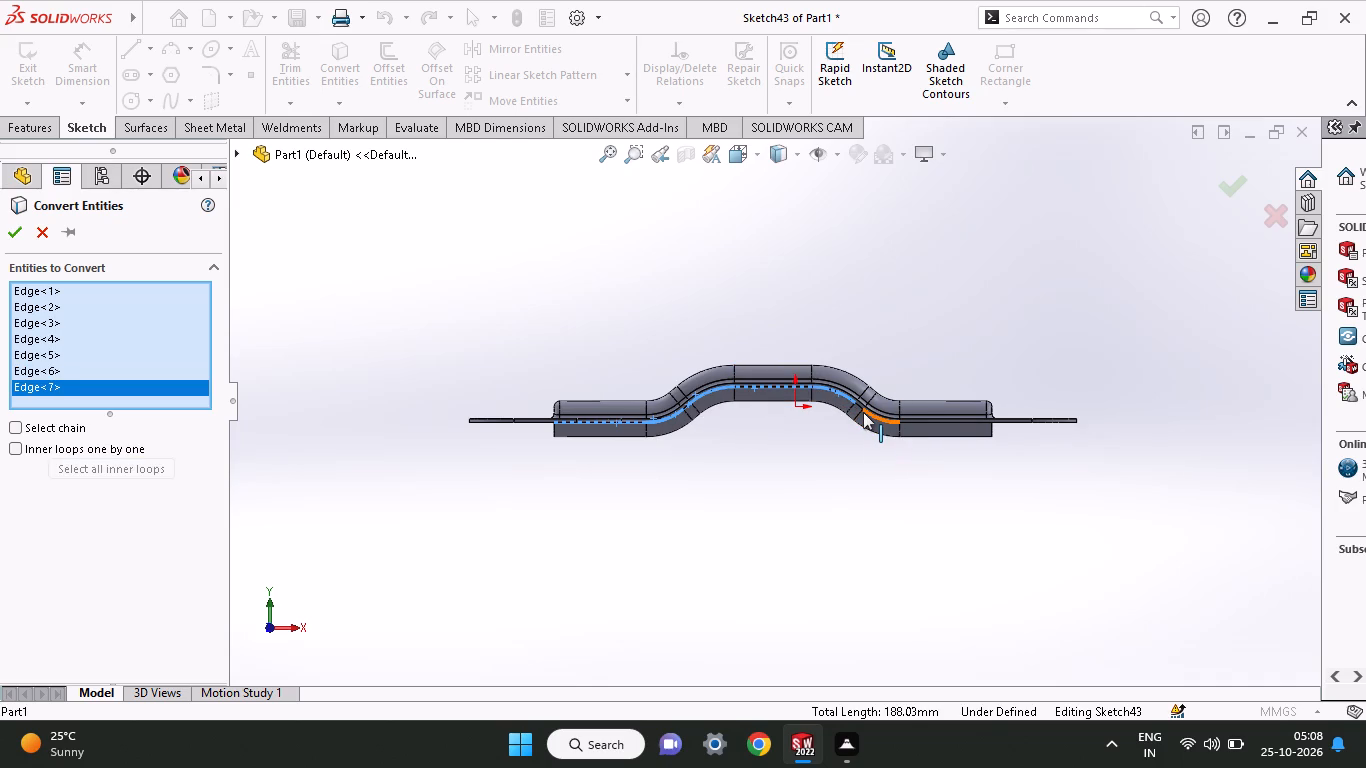
left_click(863, 412)
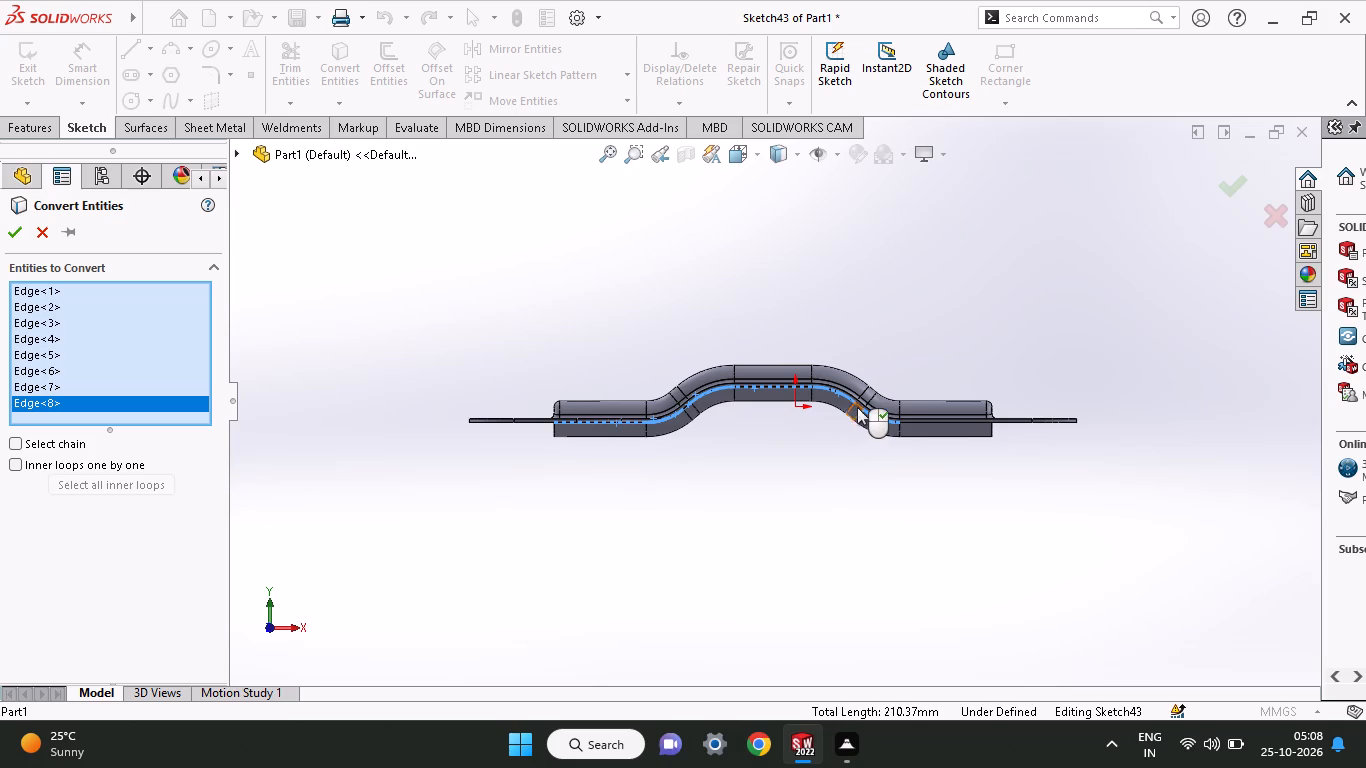
left_click(857, 407)
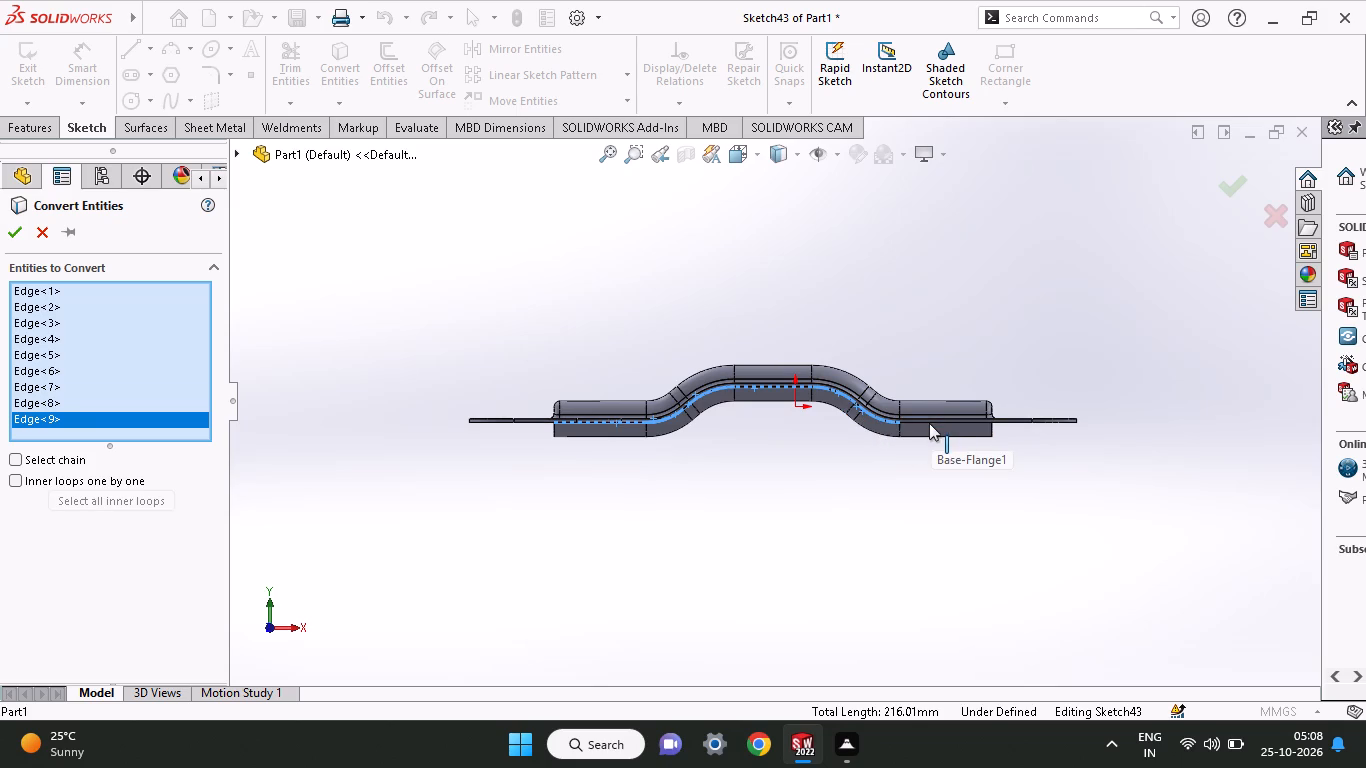
left_click(929, 423)
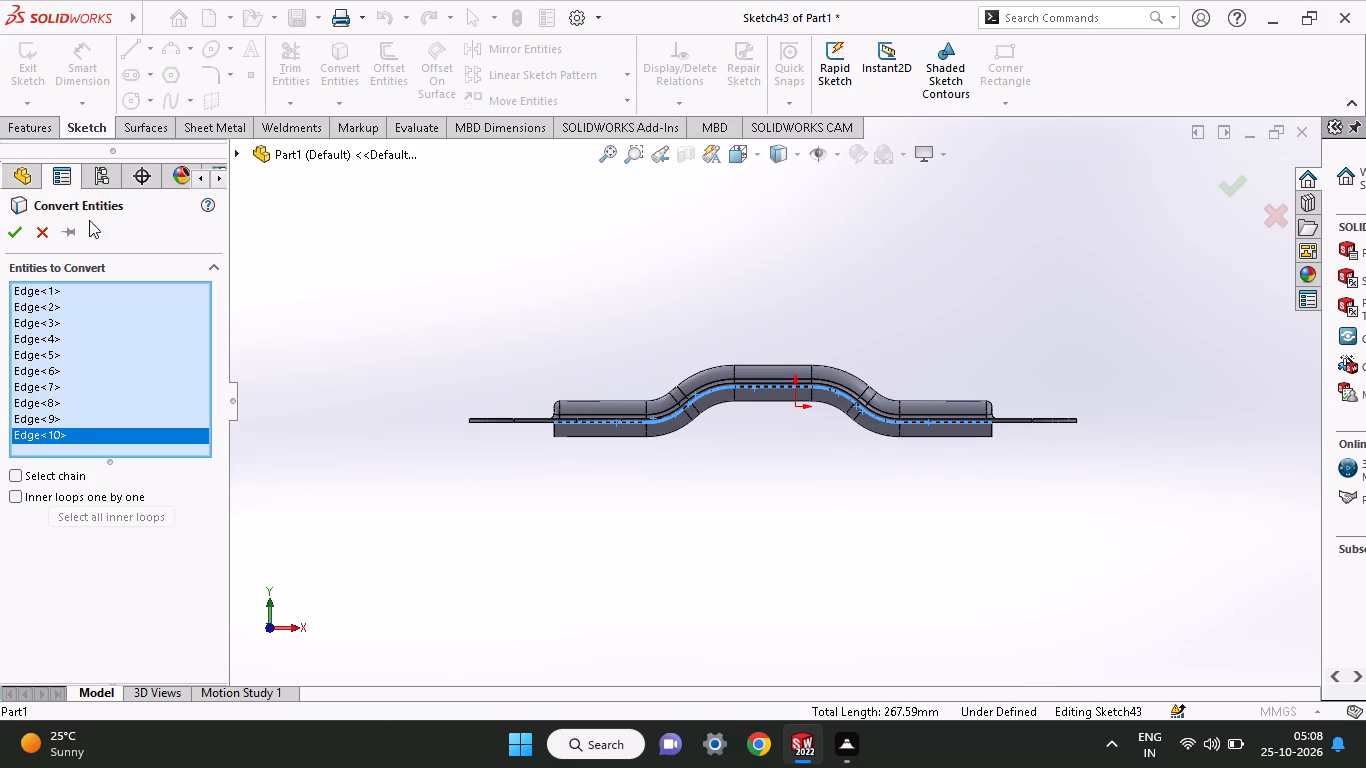
left_click(11, 236)
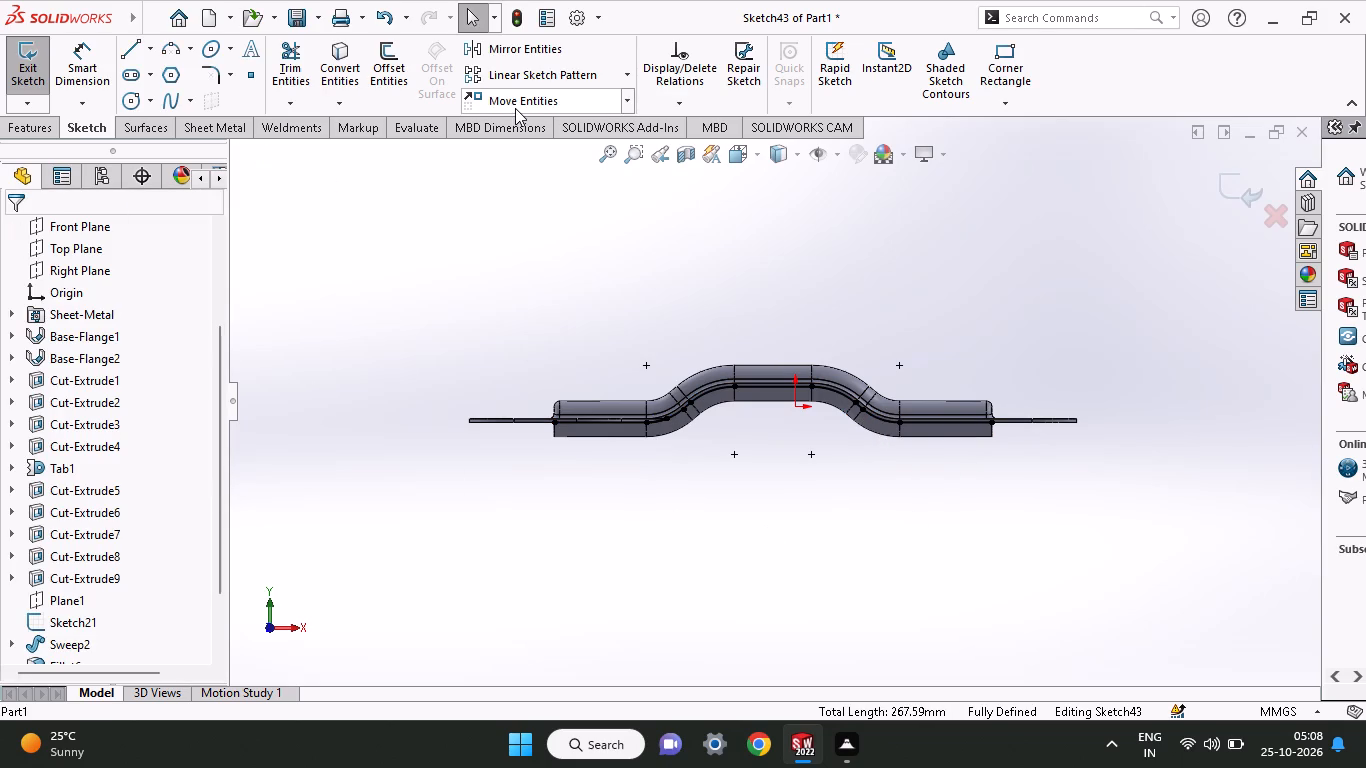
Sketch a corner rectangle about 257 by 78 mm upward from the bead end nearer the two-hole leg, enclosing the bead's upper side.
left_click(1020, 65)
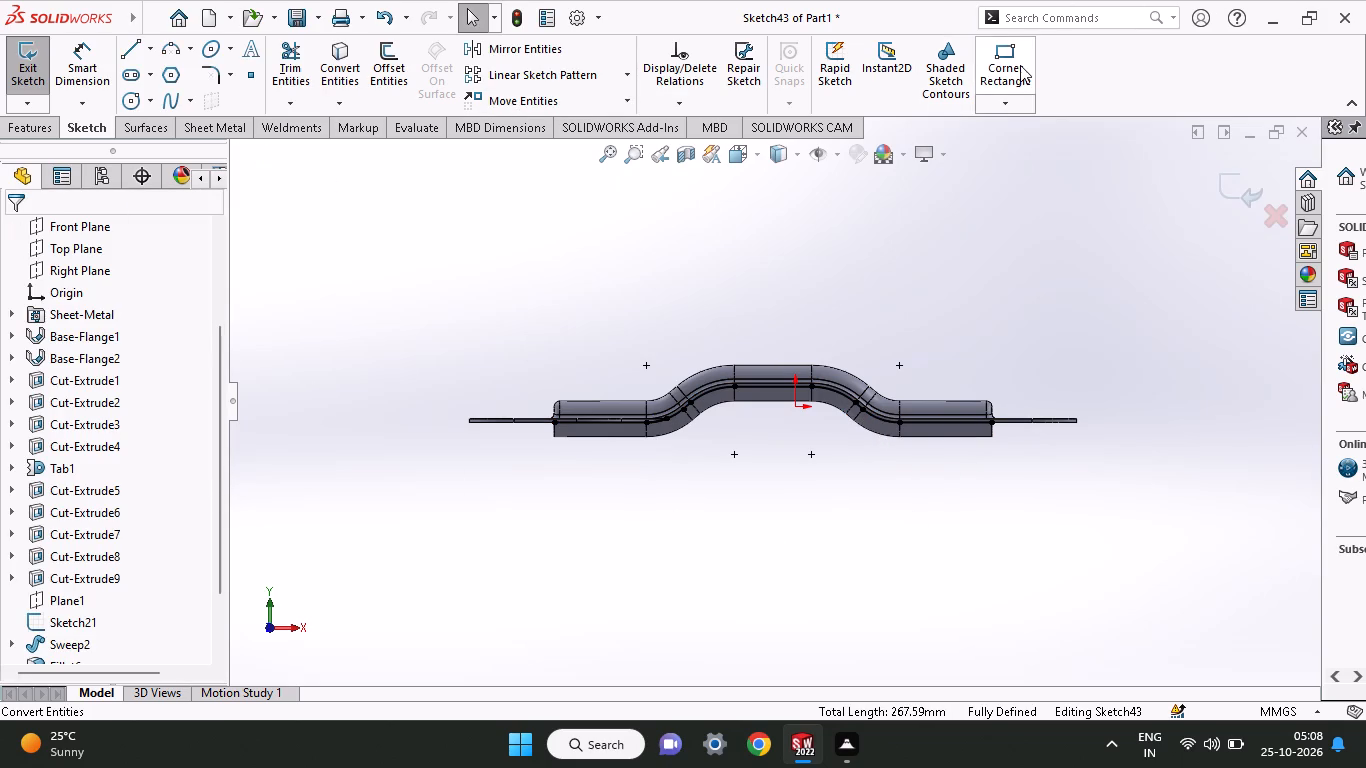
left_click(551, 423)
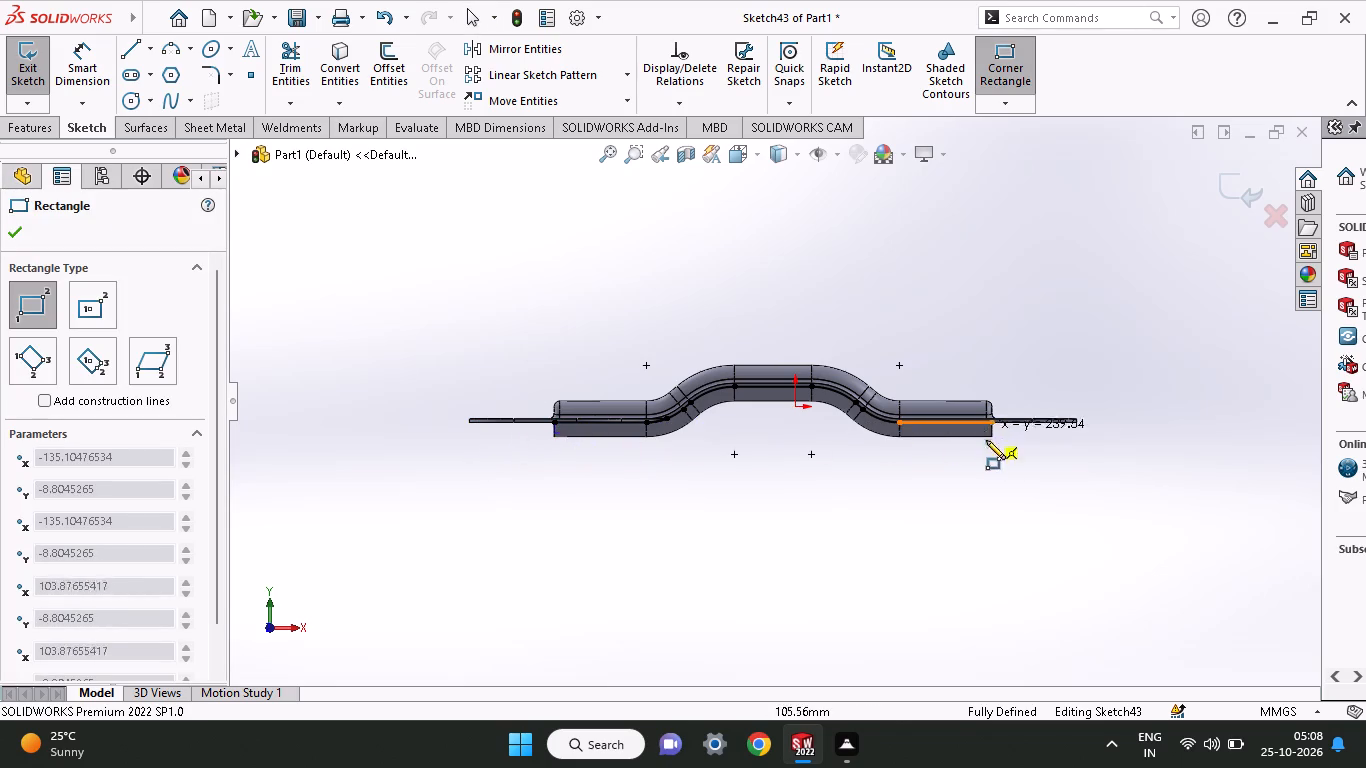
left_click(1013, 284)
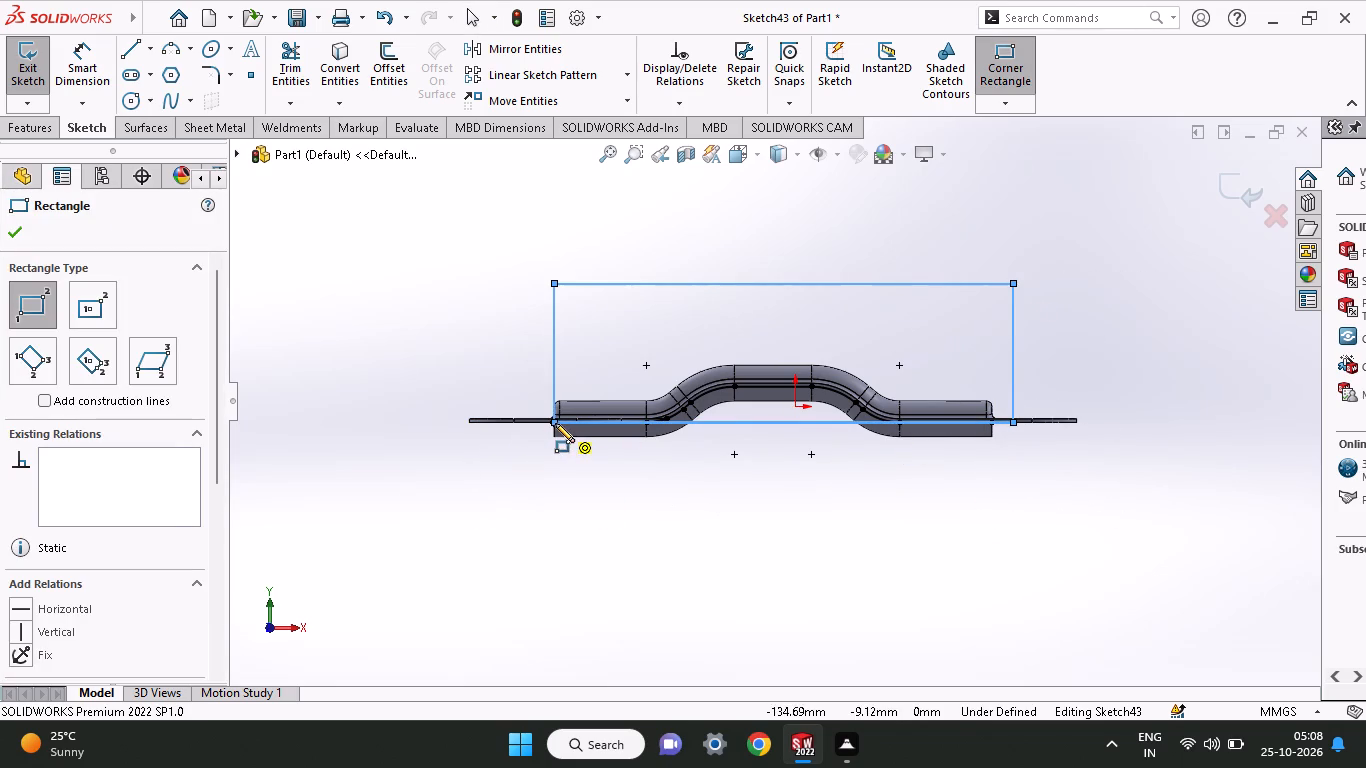
Sketch a corner rectangle downward from the same bead end, extending beyond the bead's far end and below the sheet.
left_click(555, 423)
left_click(1026, 495)
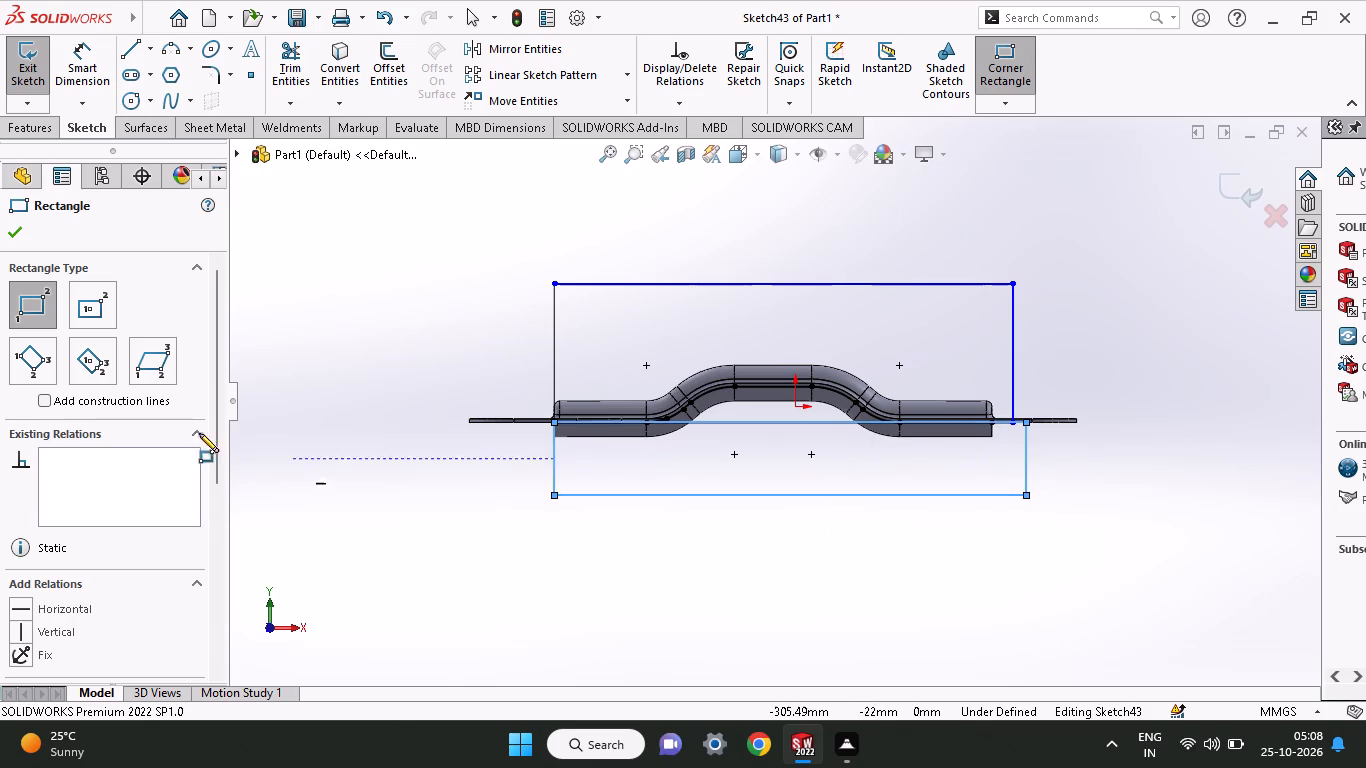
left_click(4, 230)
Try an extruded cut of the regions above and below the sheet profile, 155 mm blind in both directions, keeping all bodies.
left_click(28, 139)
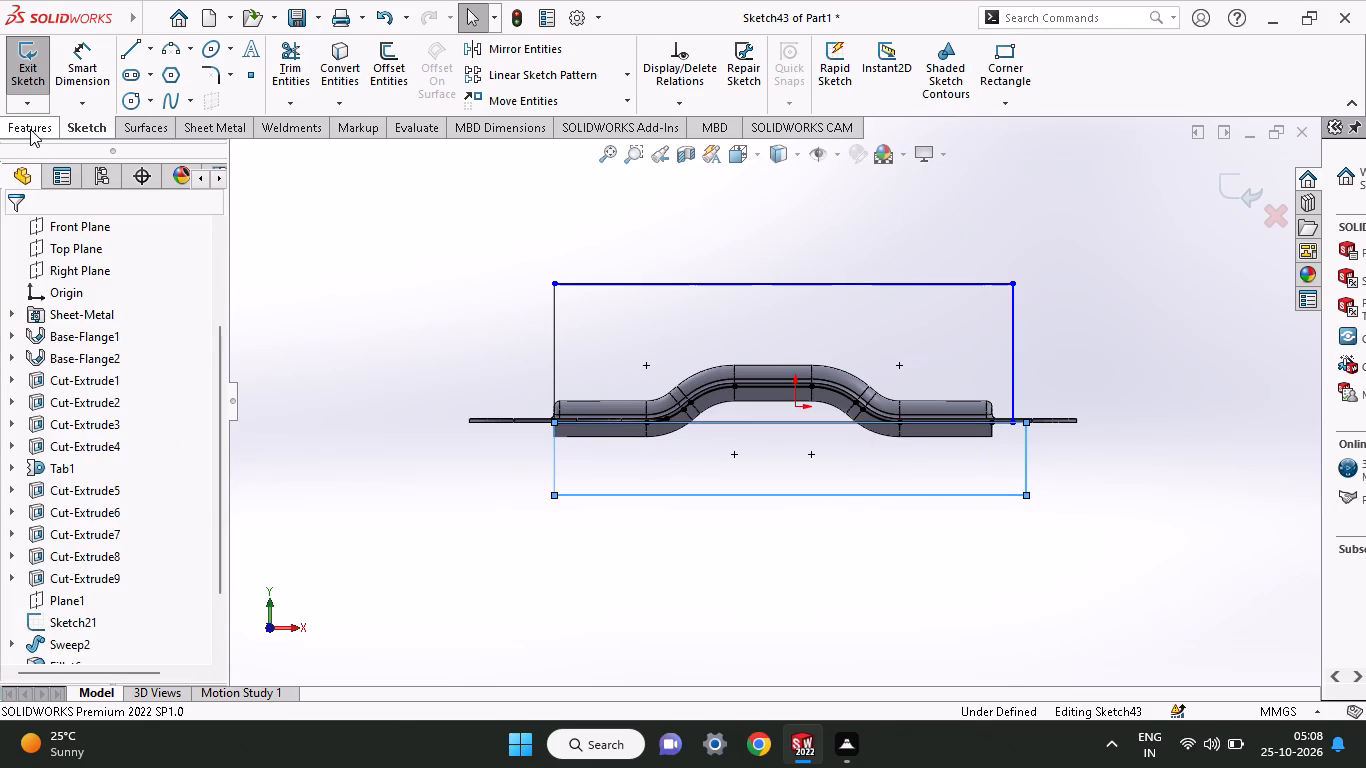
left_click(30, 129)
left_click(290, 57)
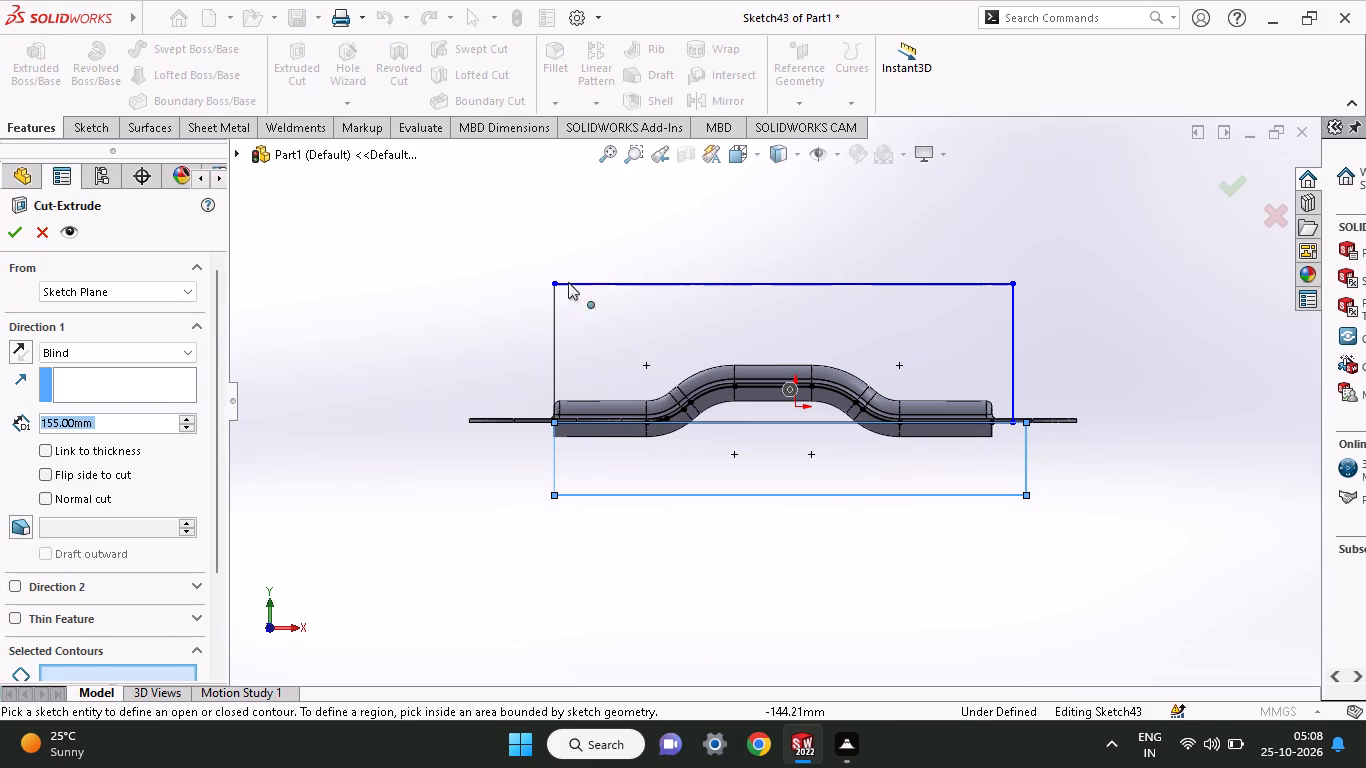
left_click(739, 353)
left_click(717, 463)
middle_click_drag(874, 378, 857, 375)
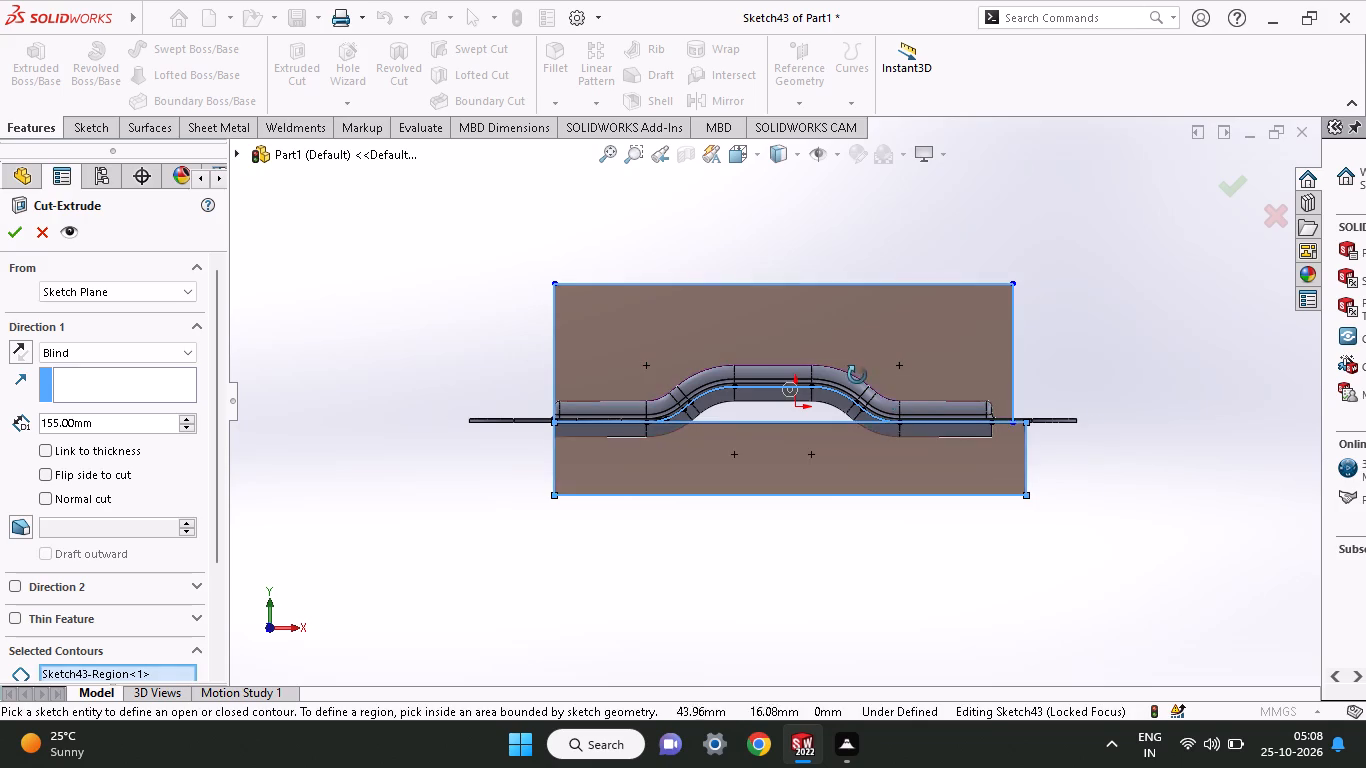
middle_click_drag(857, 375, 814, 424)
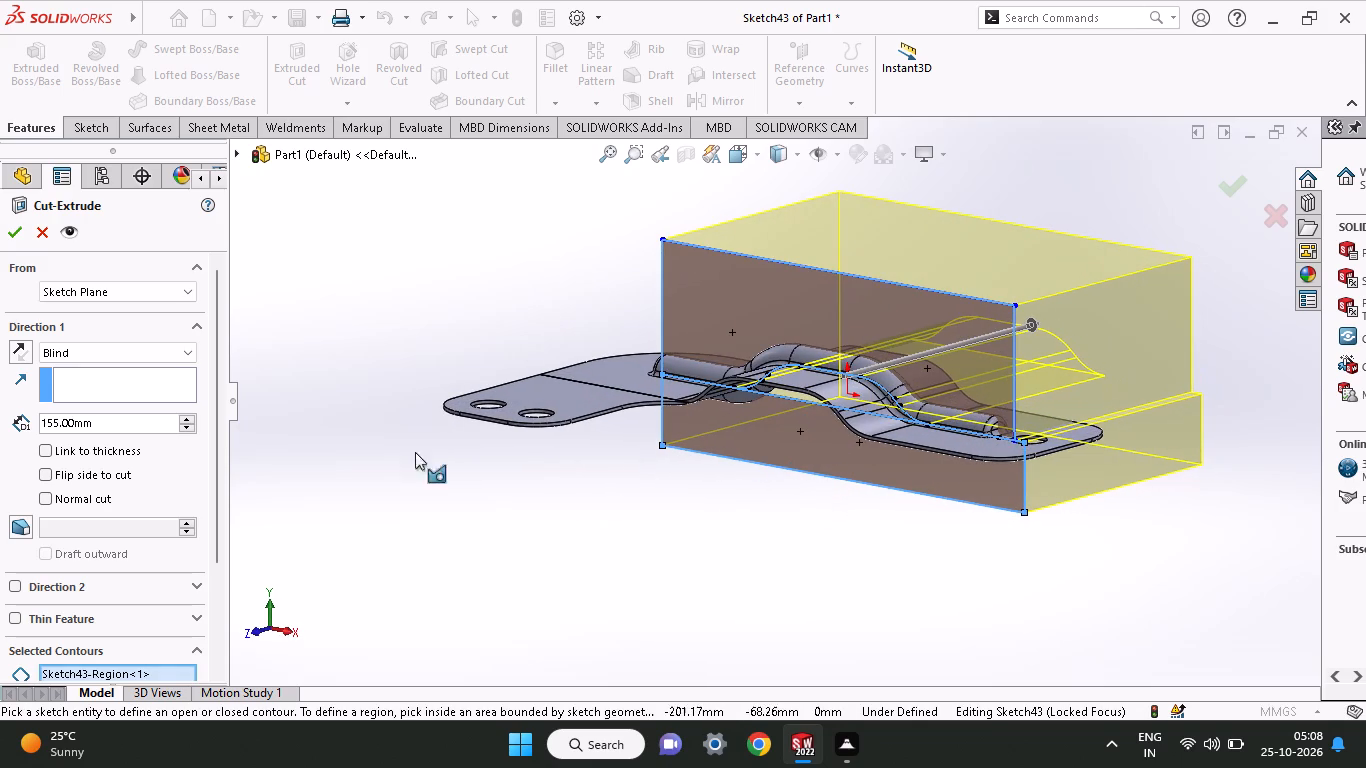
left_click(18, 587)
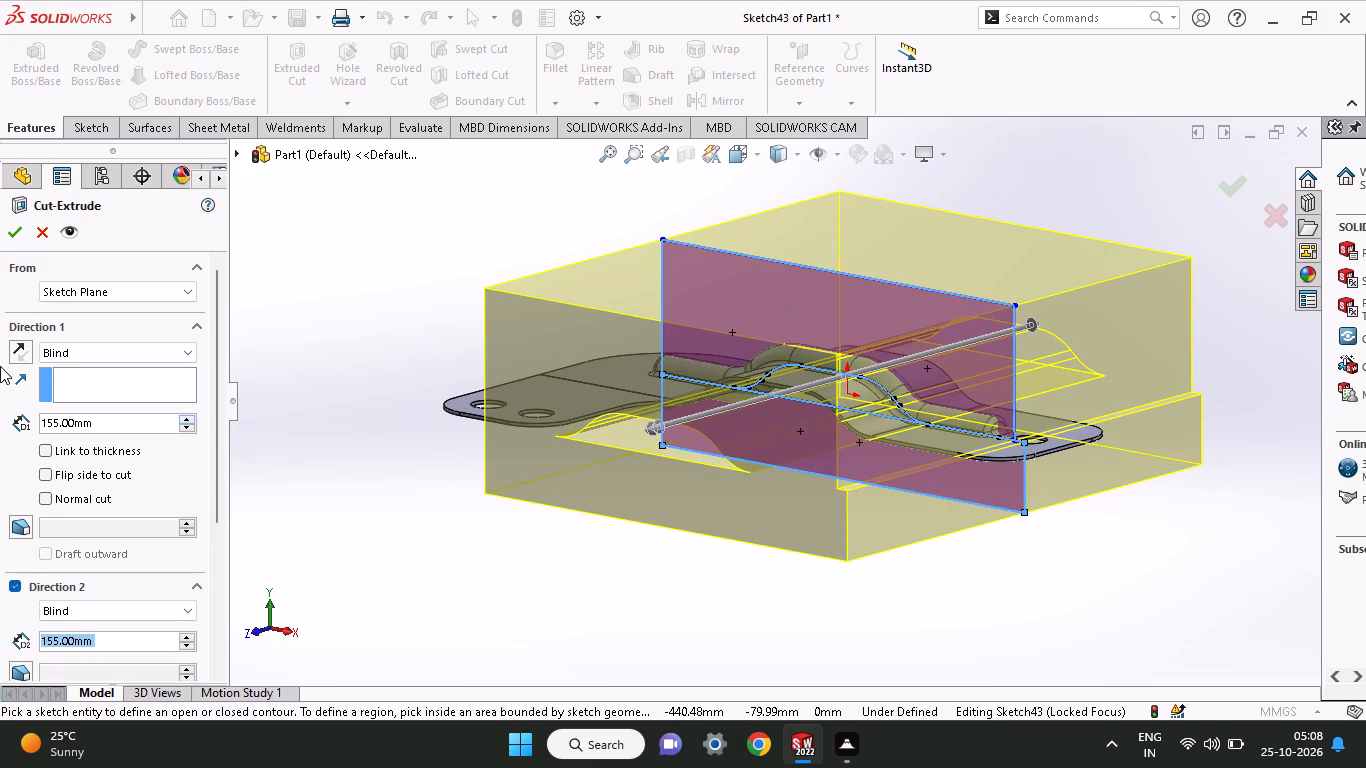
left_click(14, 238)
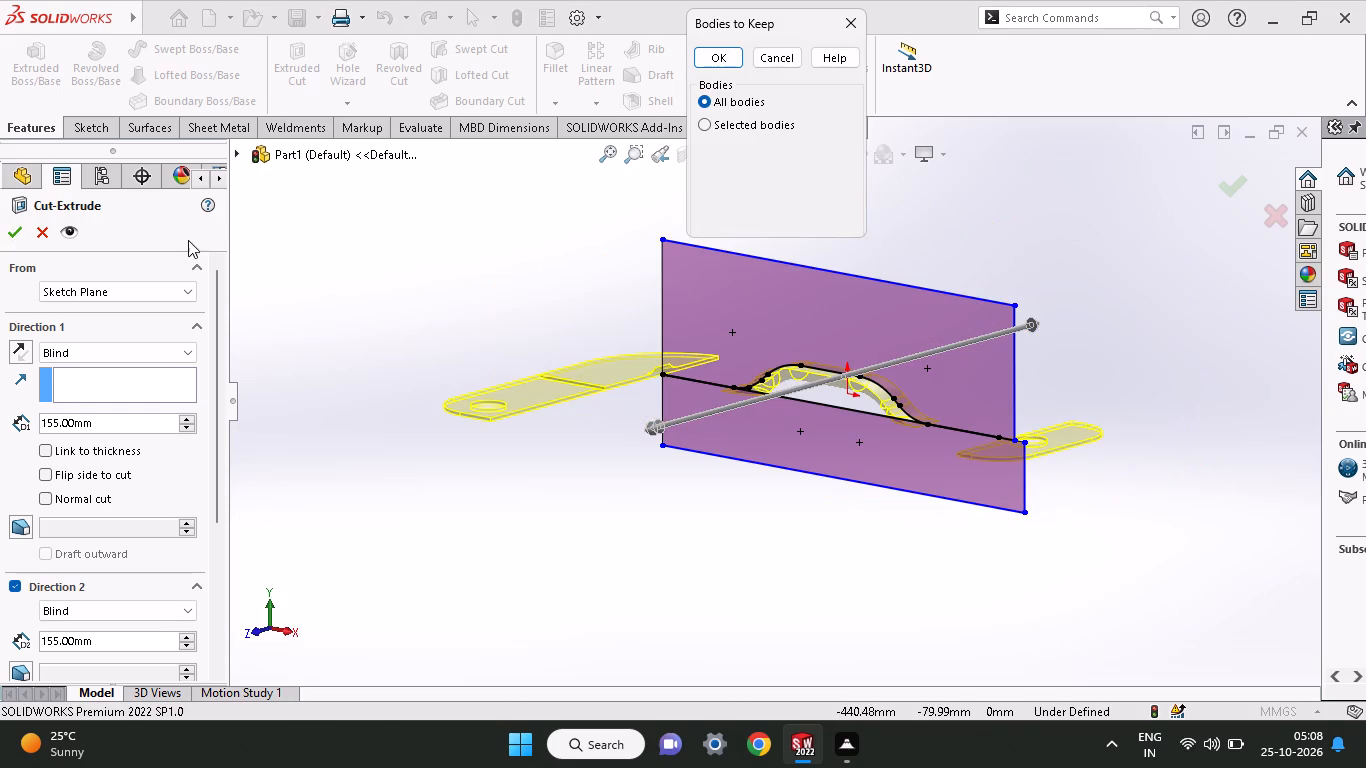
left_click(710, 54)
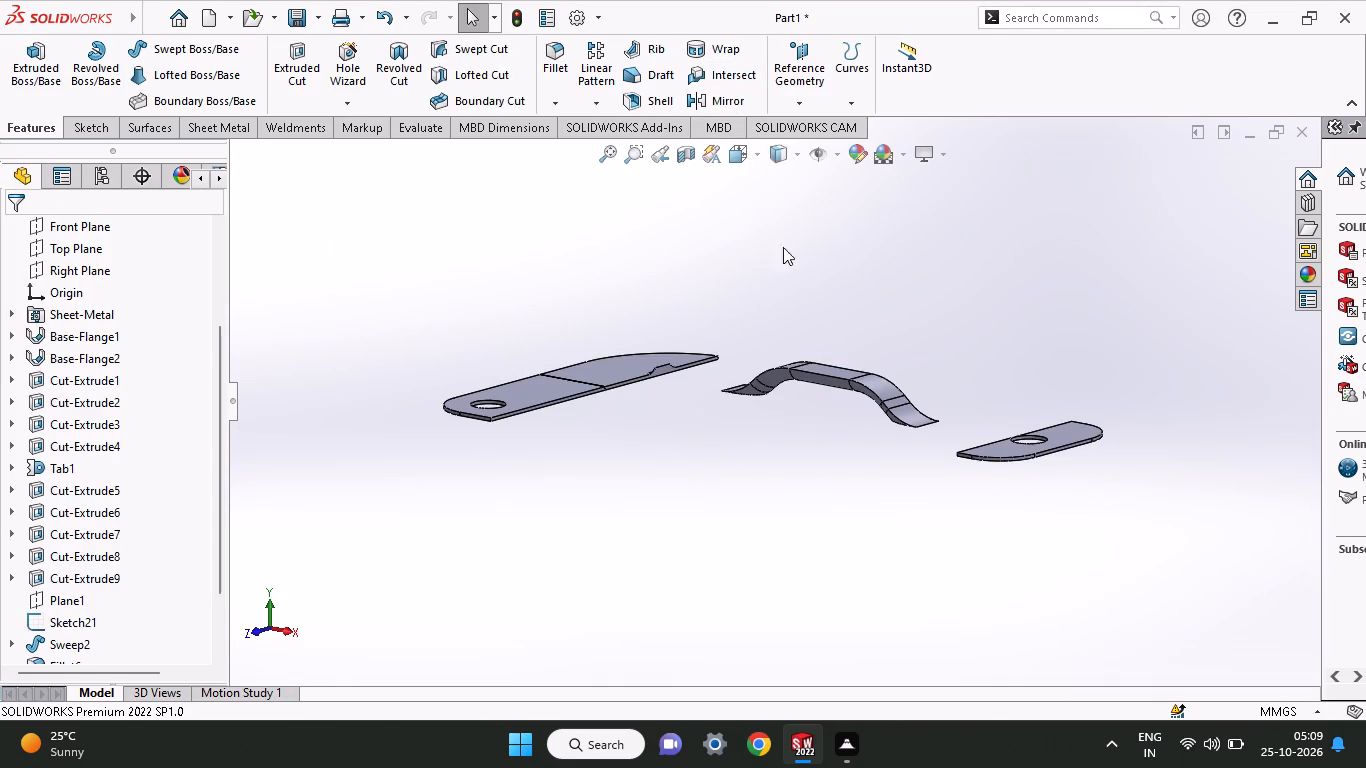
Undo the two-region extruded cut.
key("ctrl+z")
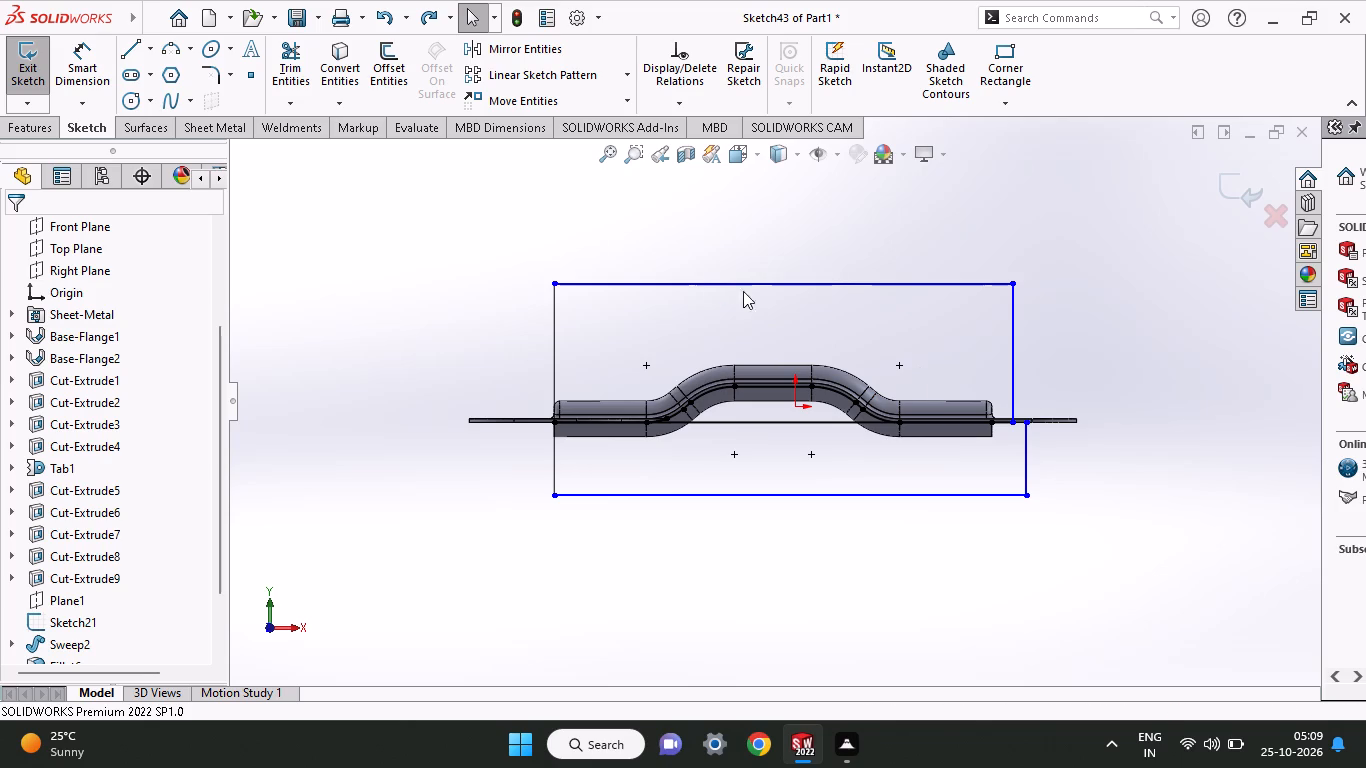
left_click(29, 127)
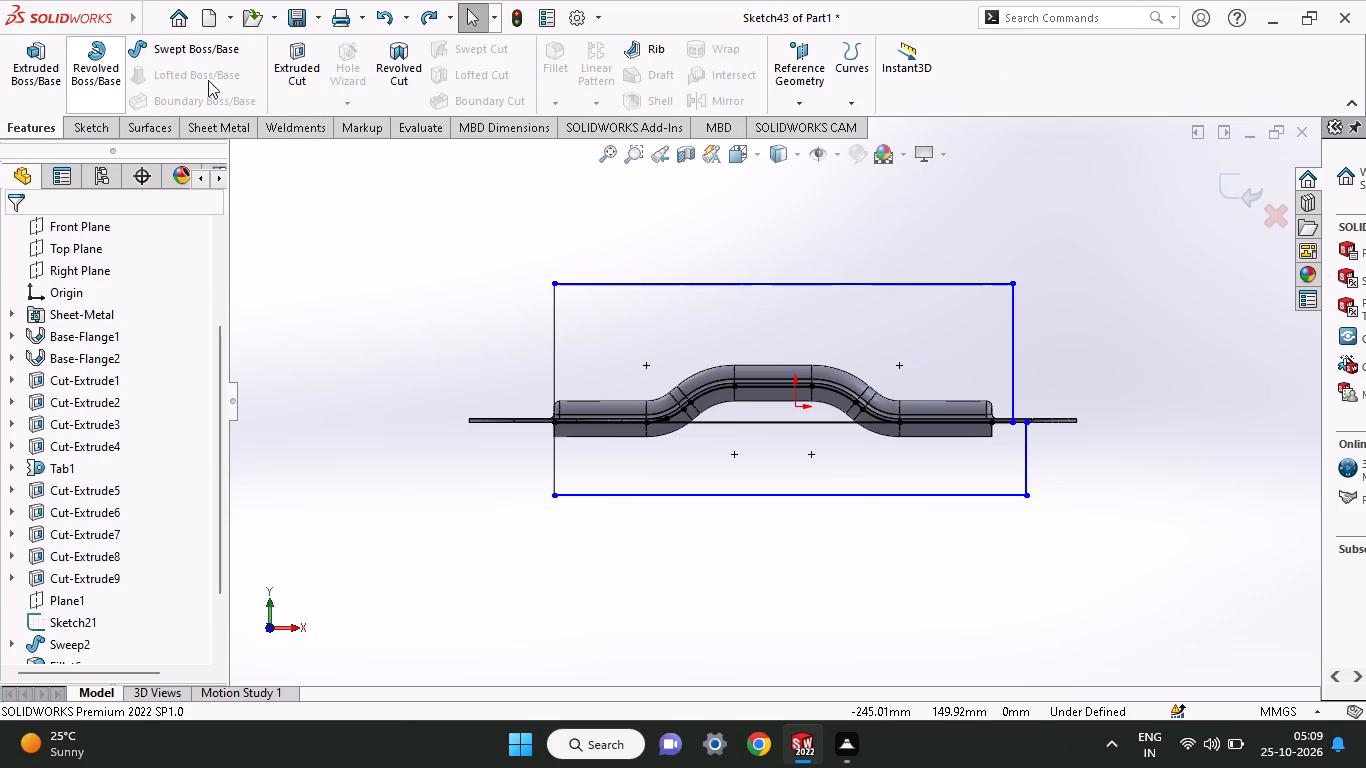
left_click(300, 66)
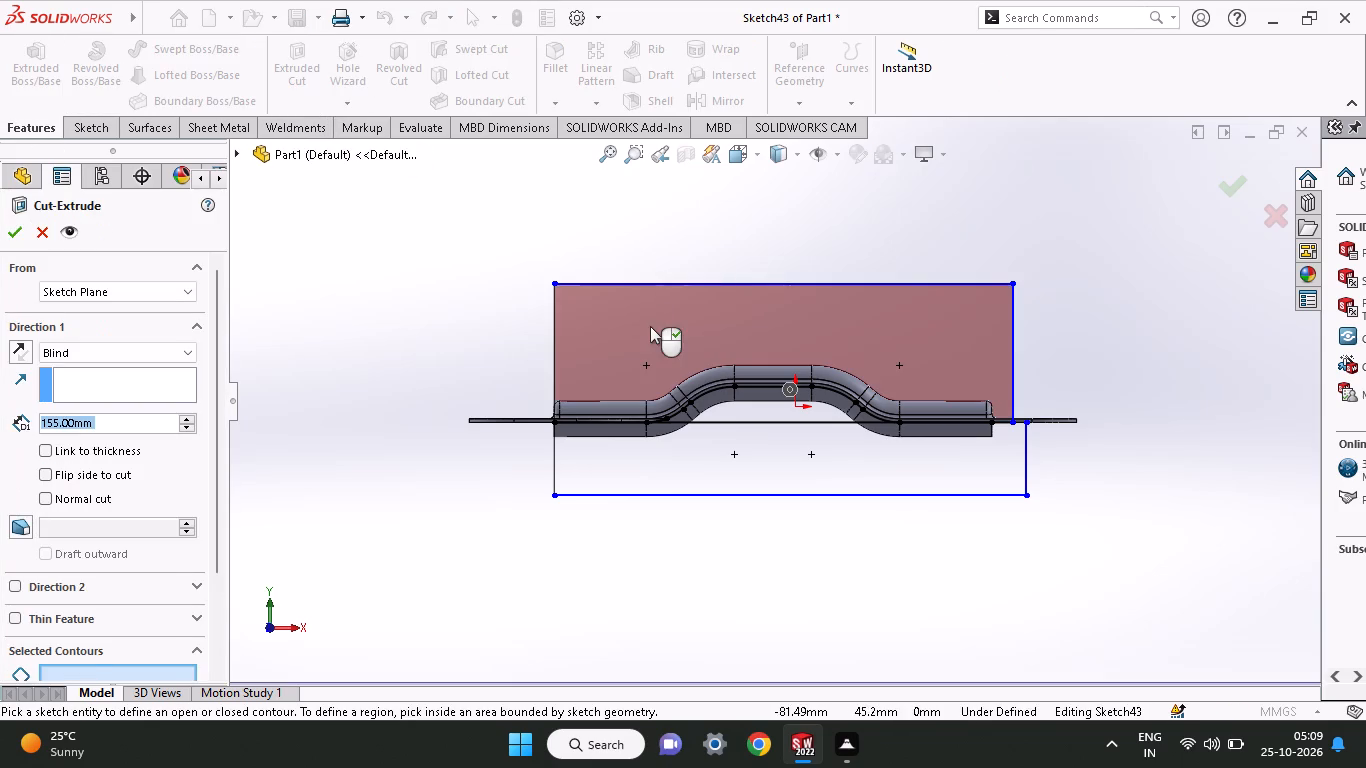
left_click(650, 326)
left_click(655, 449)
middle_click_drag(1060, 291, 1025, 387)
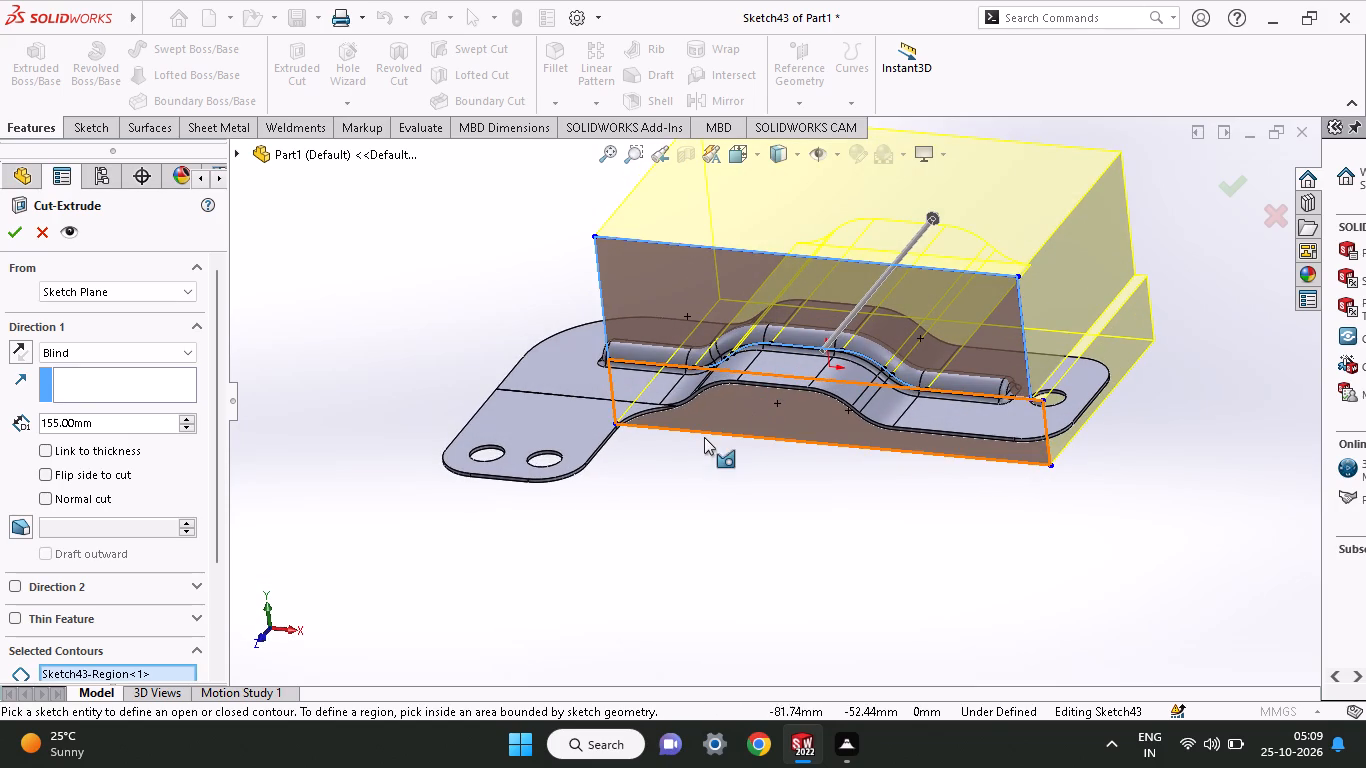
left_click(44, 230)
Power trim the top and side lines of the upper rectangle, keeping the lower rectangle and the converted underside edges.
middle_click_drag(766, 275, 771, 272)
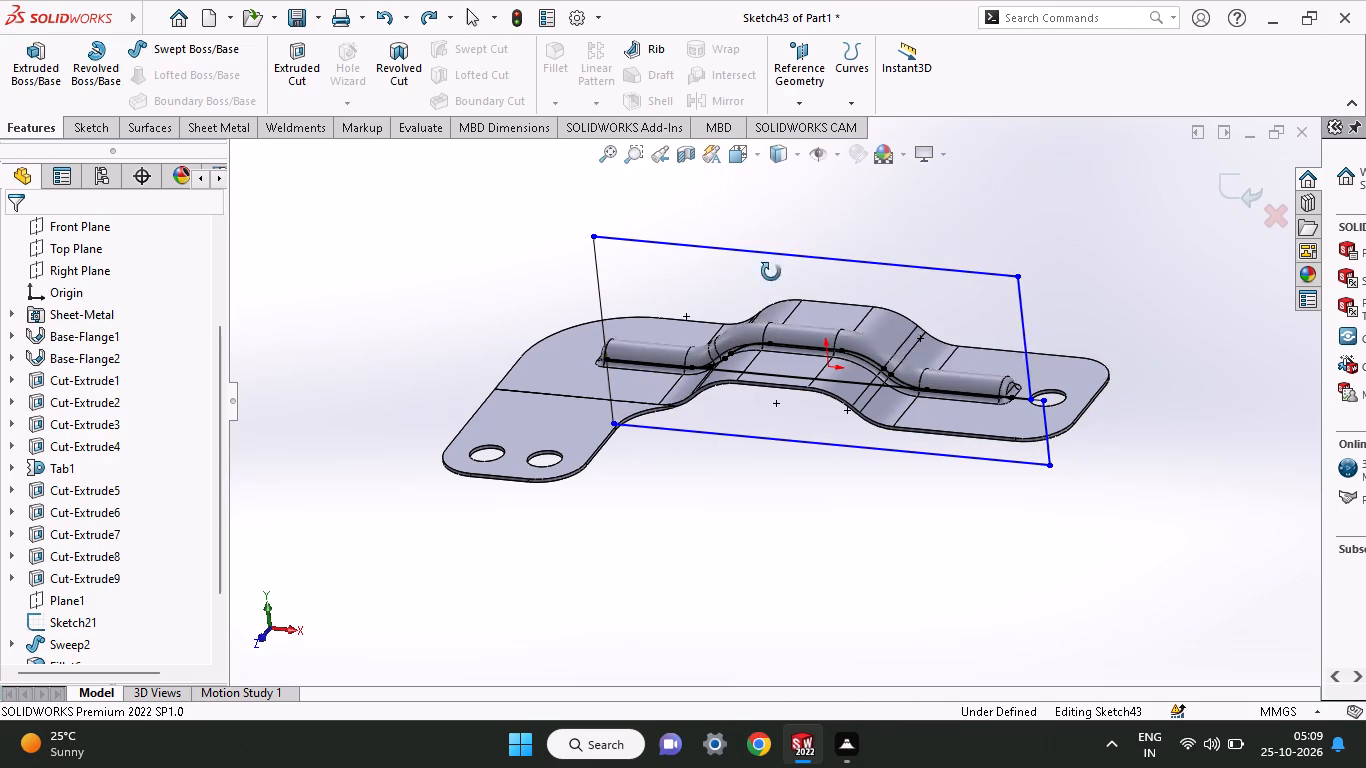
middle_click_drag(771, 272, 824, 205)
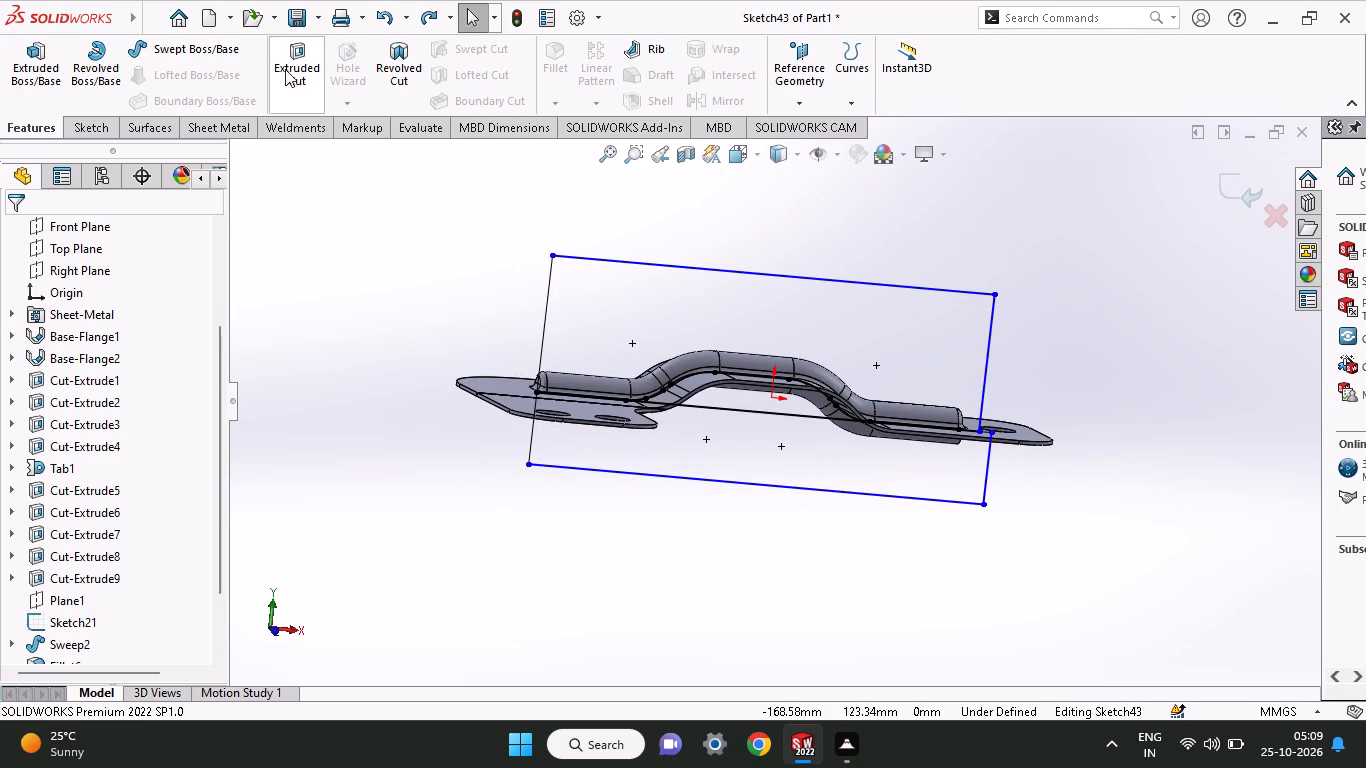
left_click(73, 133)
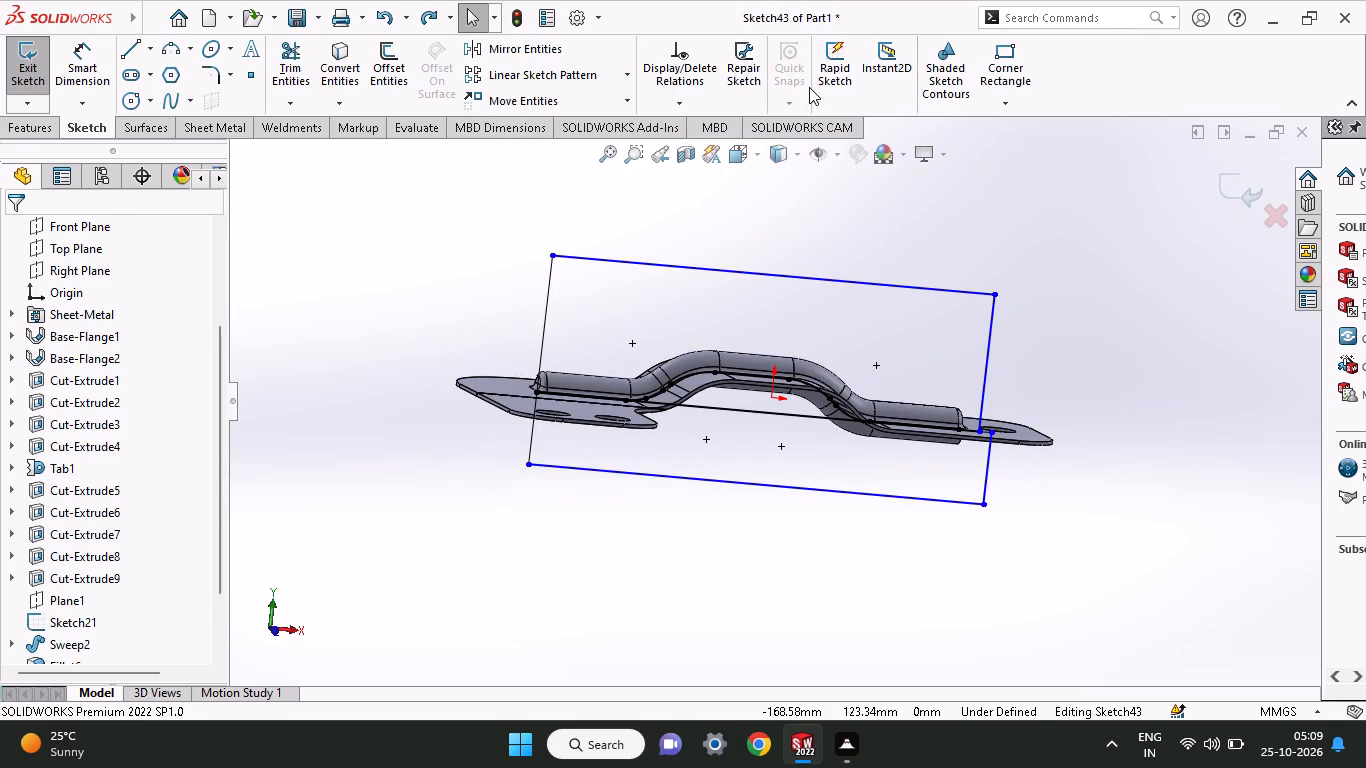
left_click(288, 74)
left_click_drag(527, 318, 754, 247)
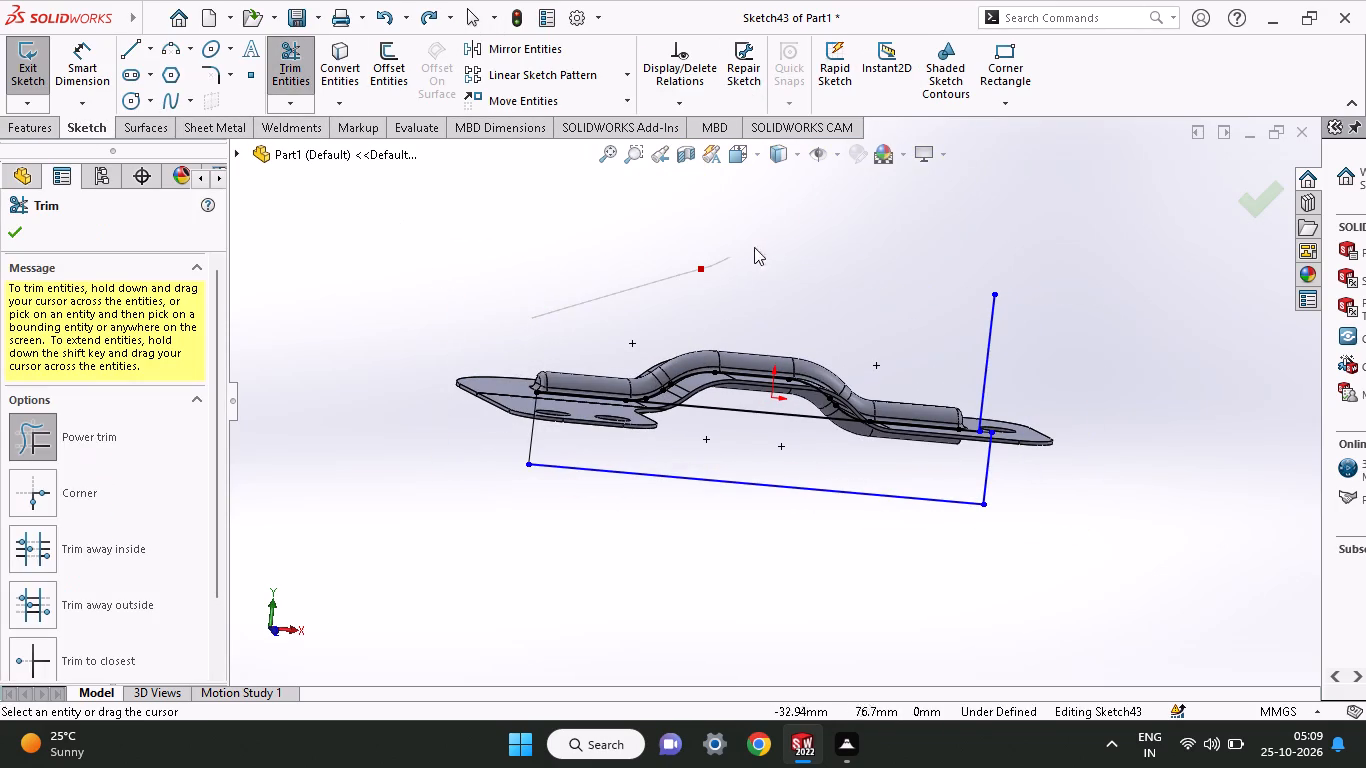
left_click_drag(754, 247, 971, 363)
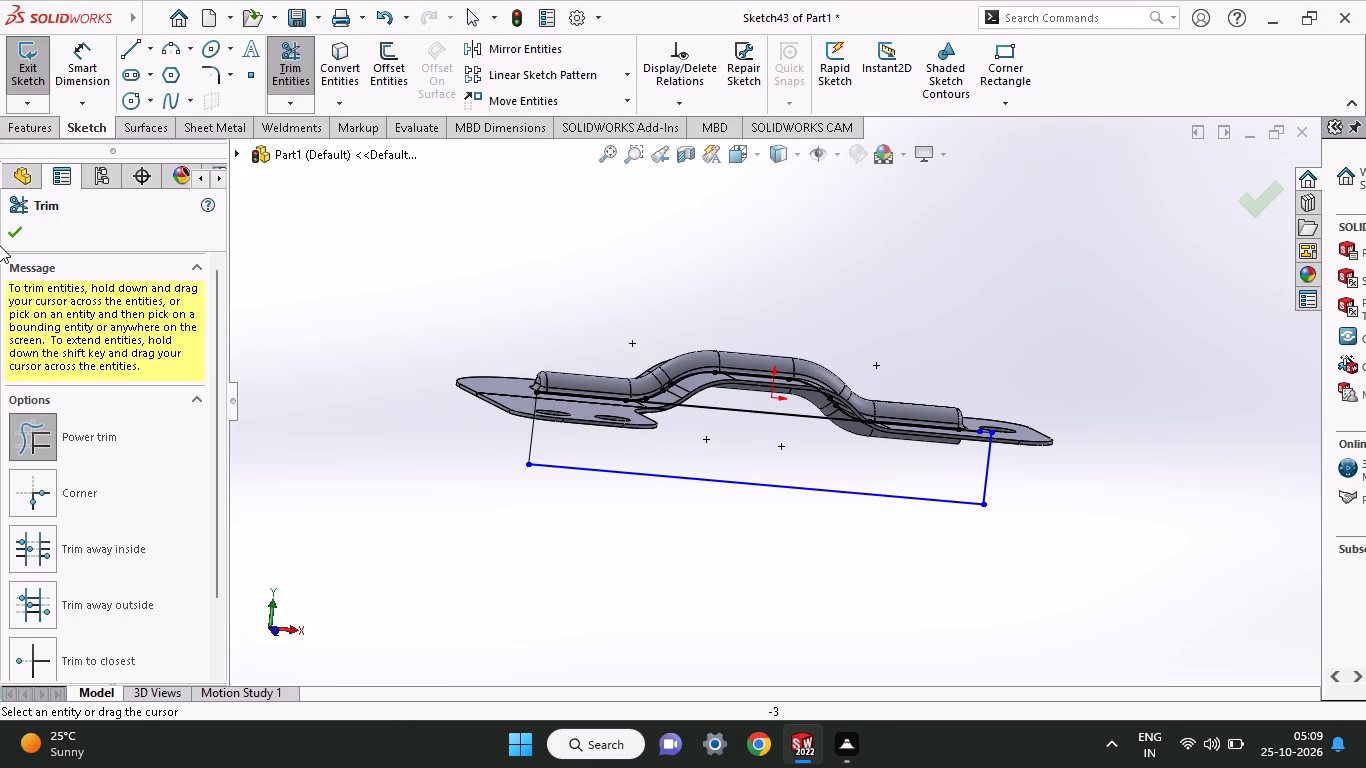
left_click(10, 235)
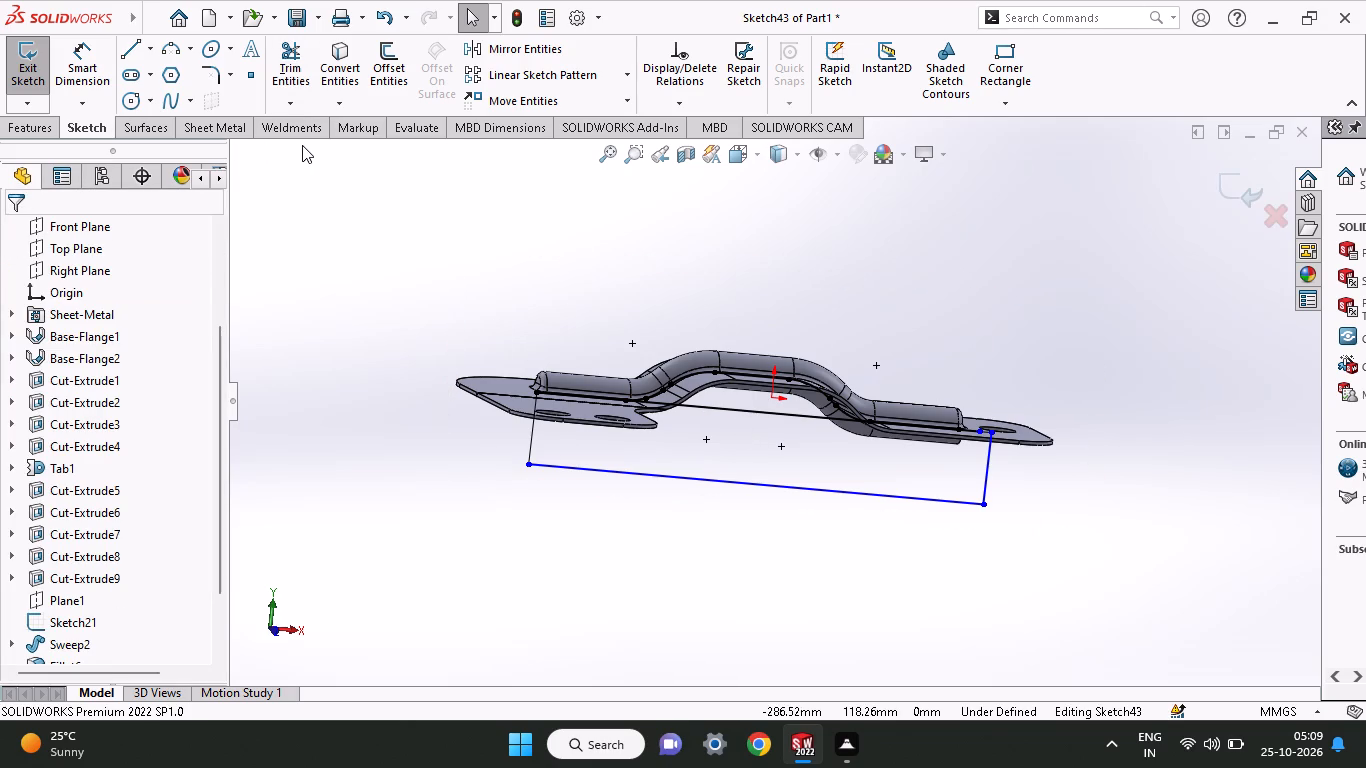
Cut-extrude the lower rectangle's region and the area under the central hump 155 mm blind in both directions from the sketch plane.
left_click(32, 128)
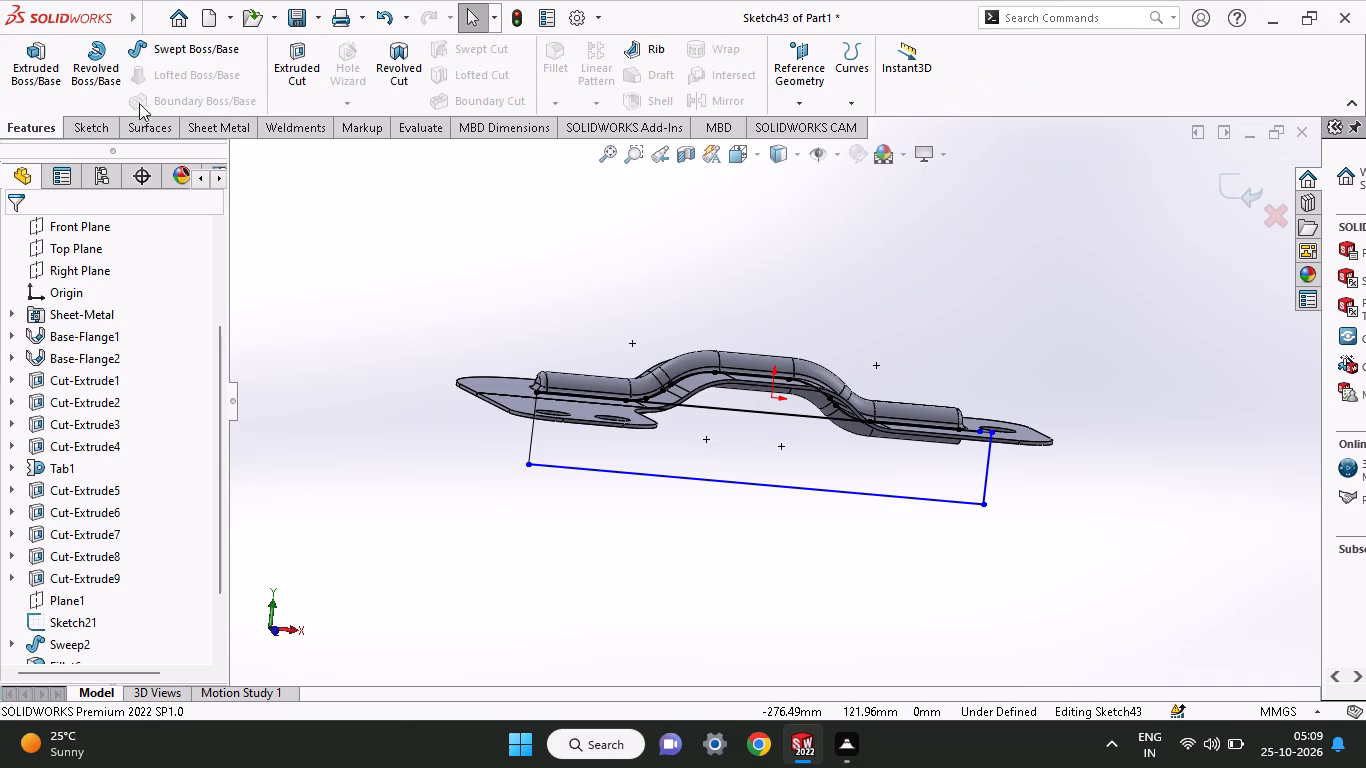
left_click(275, 62)
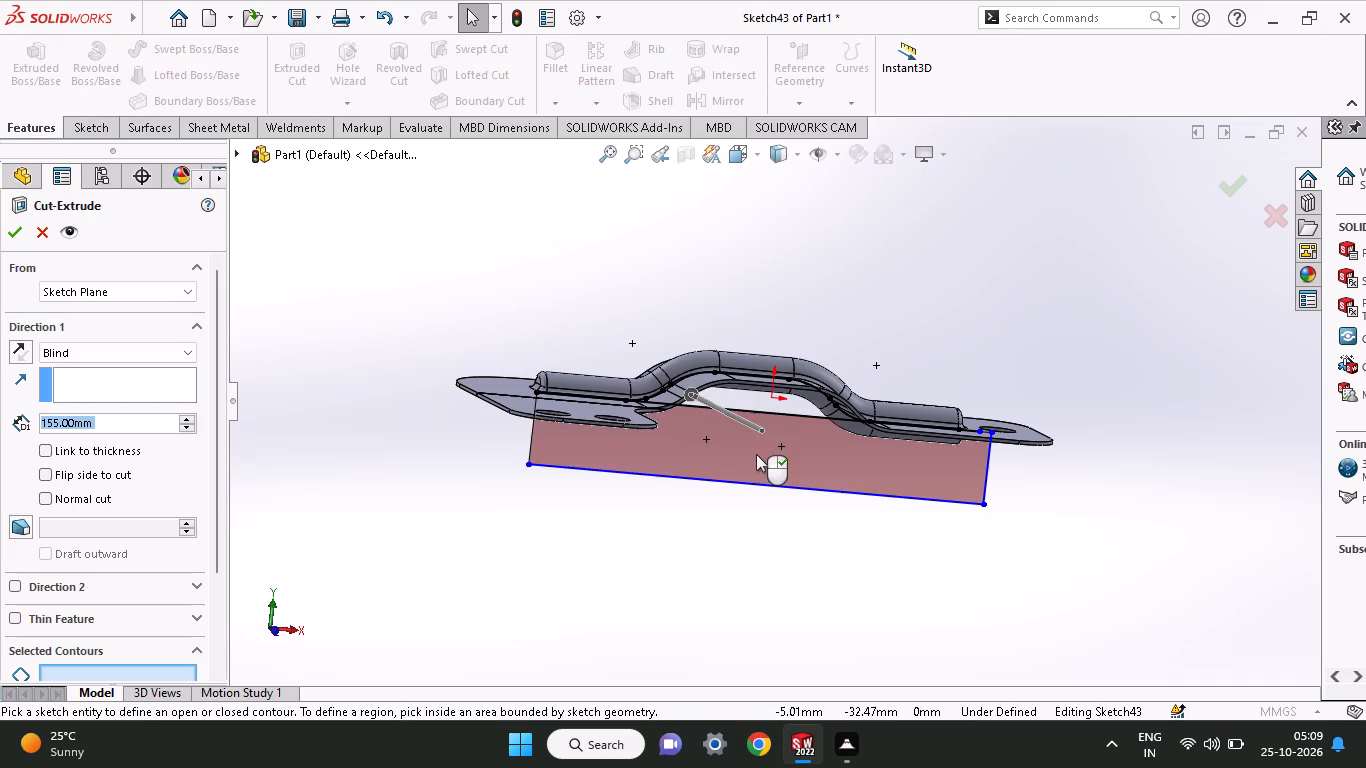
left_click(756, 453)
left_click(766, 401)
middle_click_drag(956, 310, 901, 331)
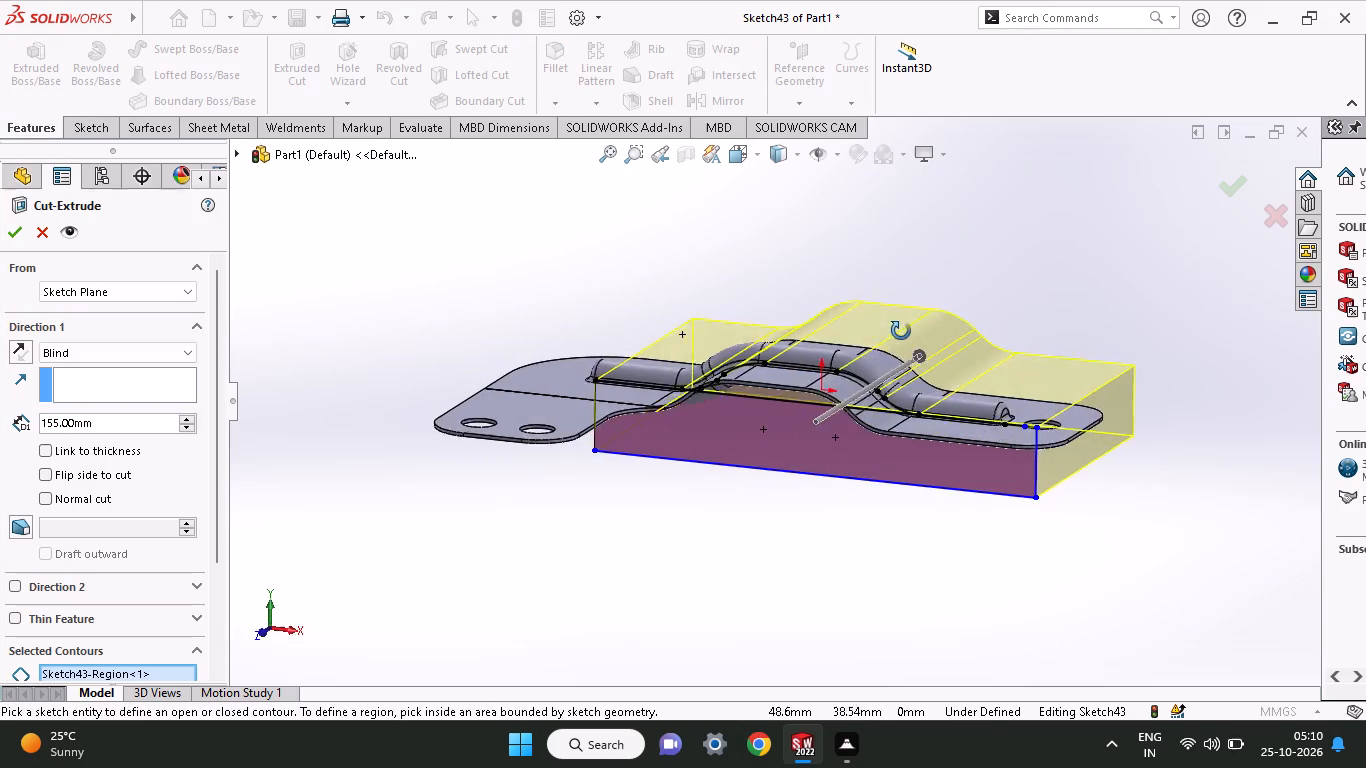
middle_click_drag(901, 331, 868, 371)
left_click(14, 592)
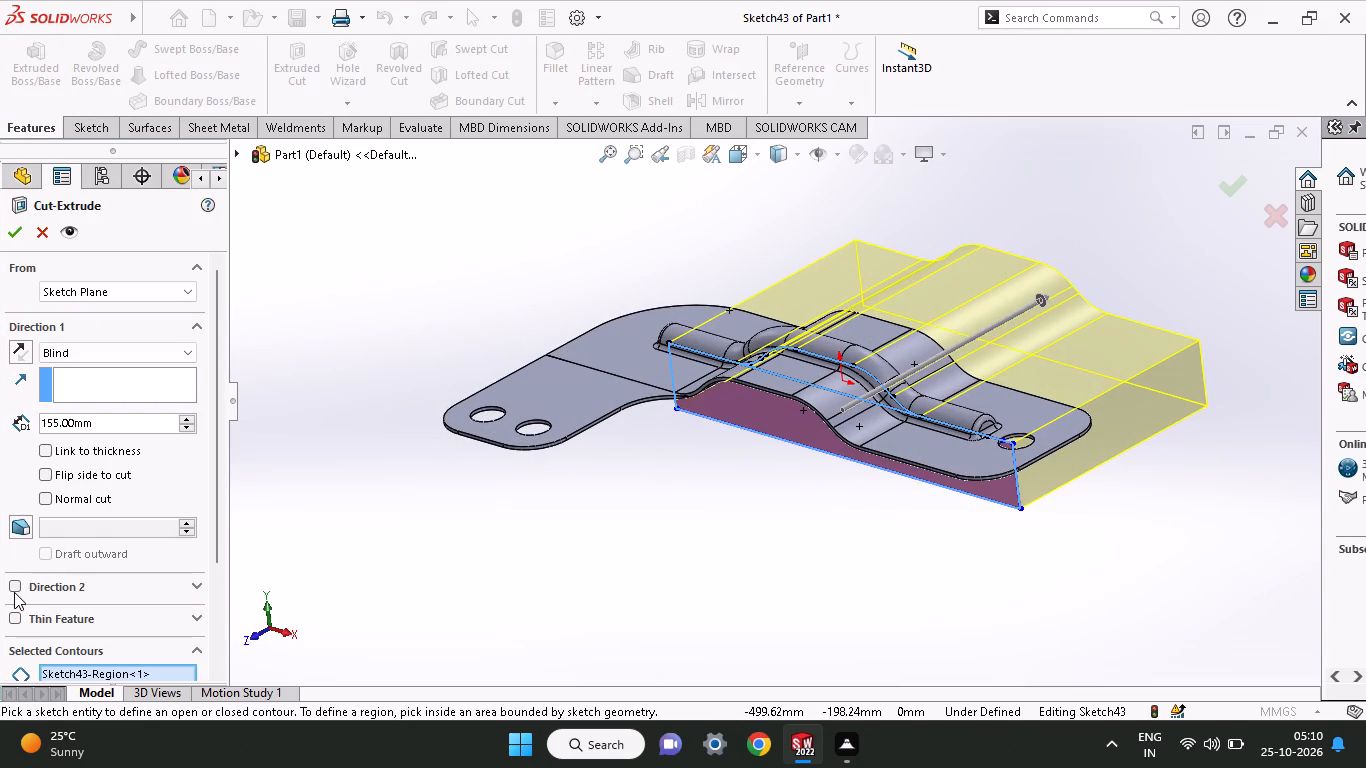
left_click(11, 584)
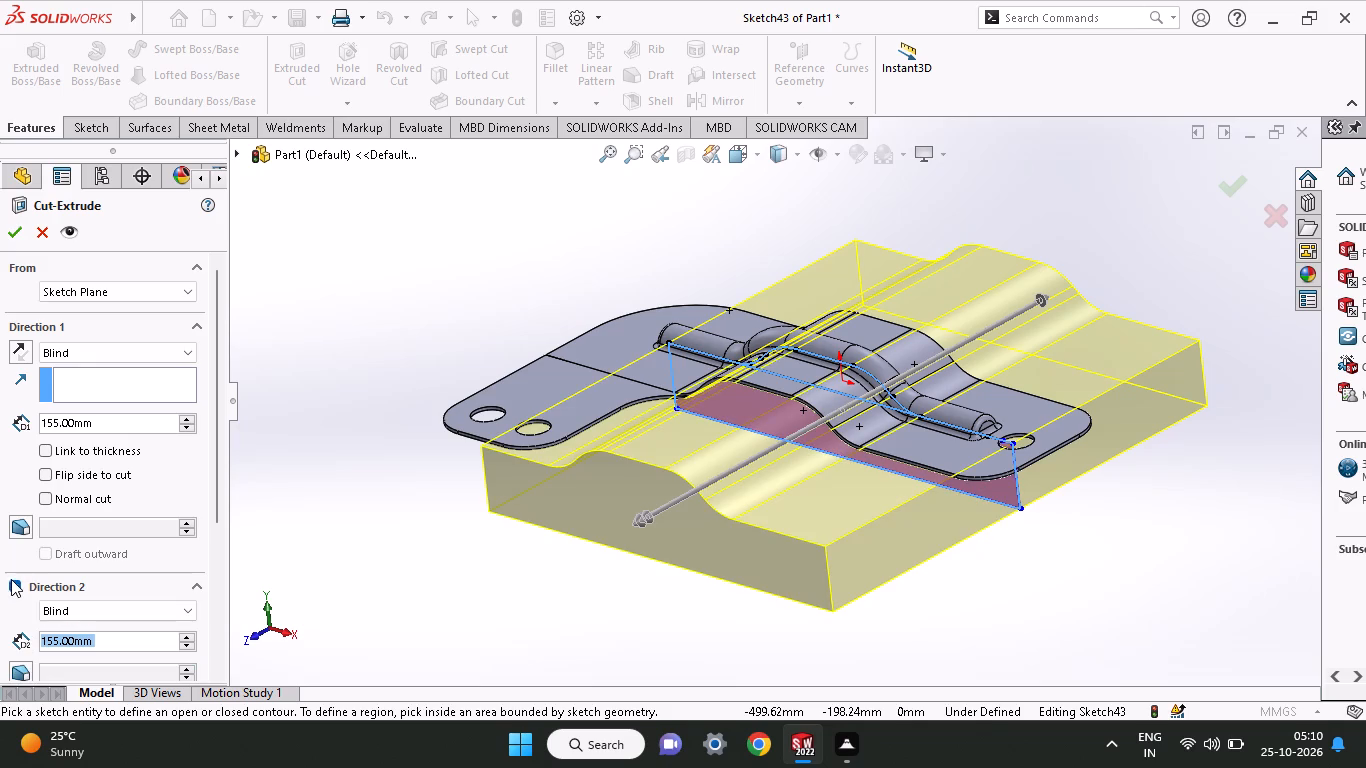
left_click(7, 239)
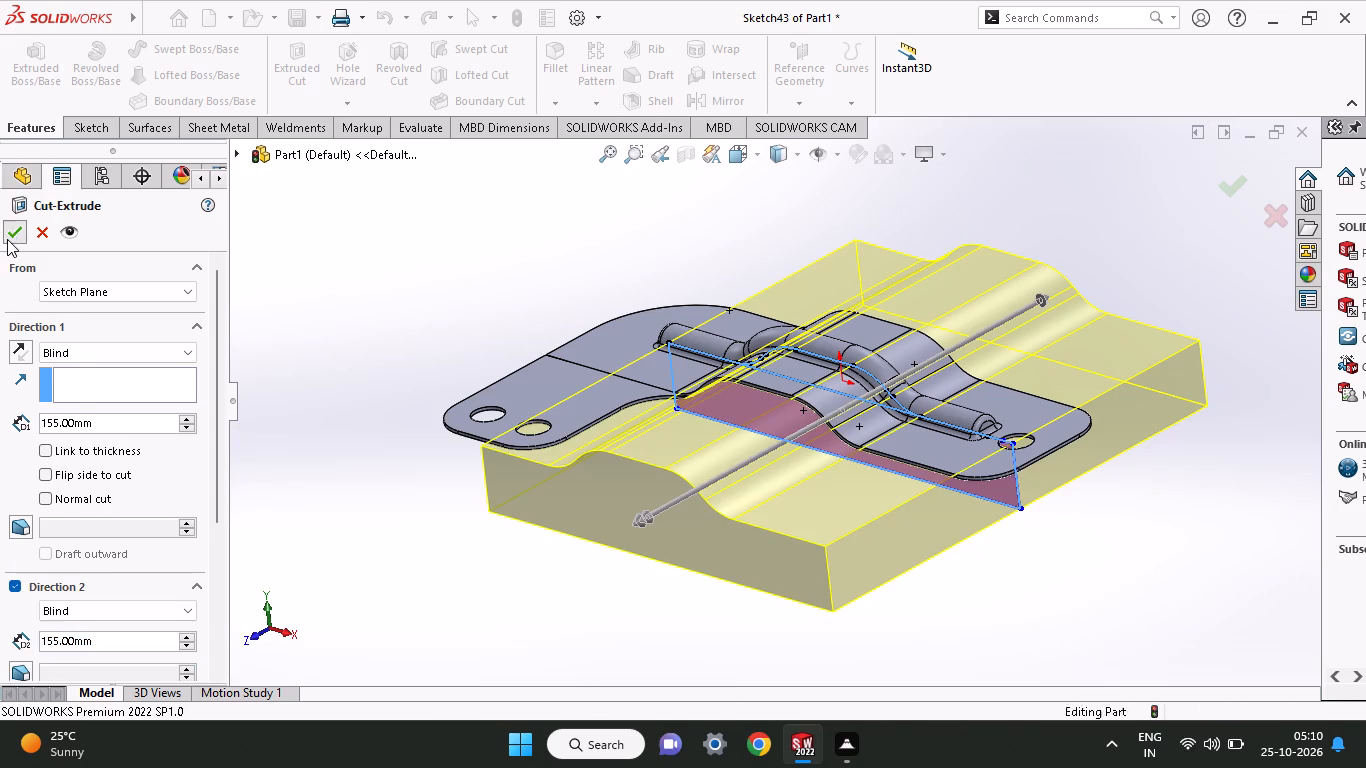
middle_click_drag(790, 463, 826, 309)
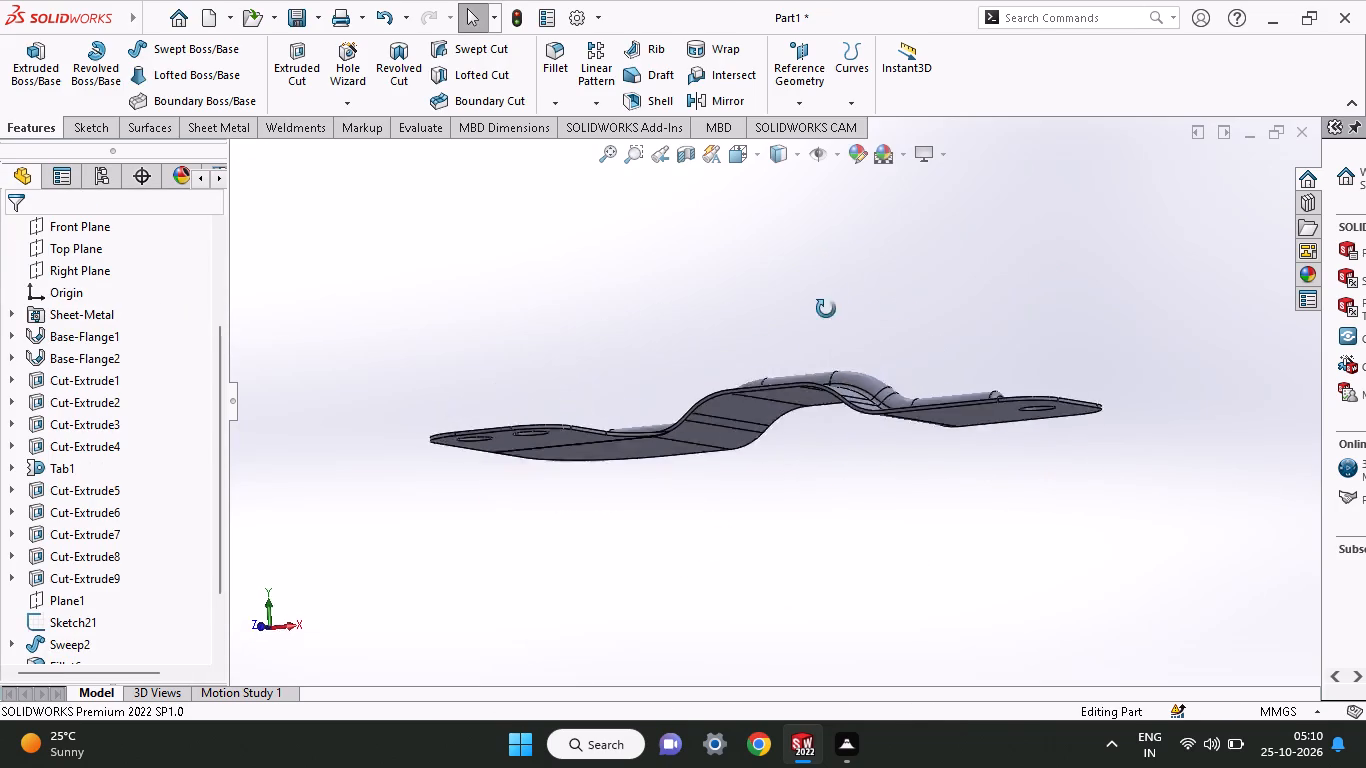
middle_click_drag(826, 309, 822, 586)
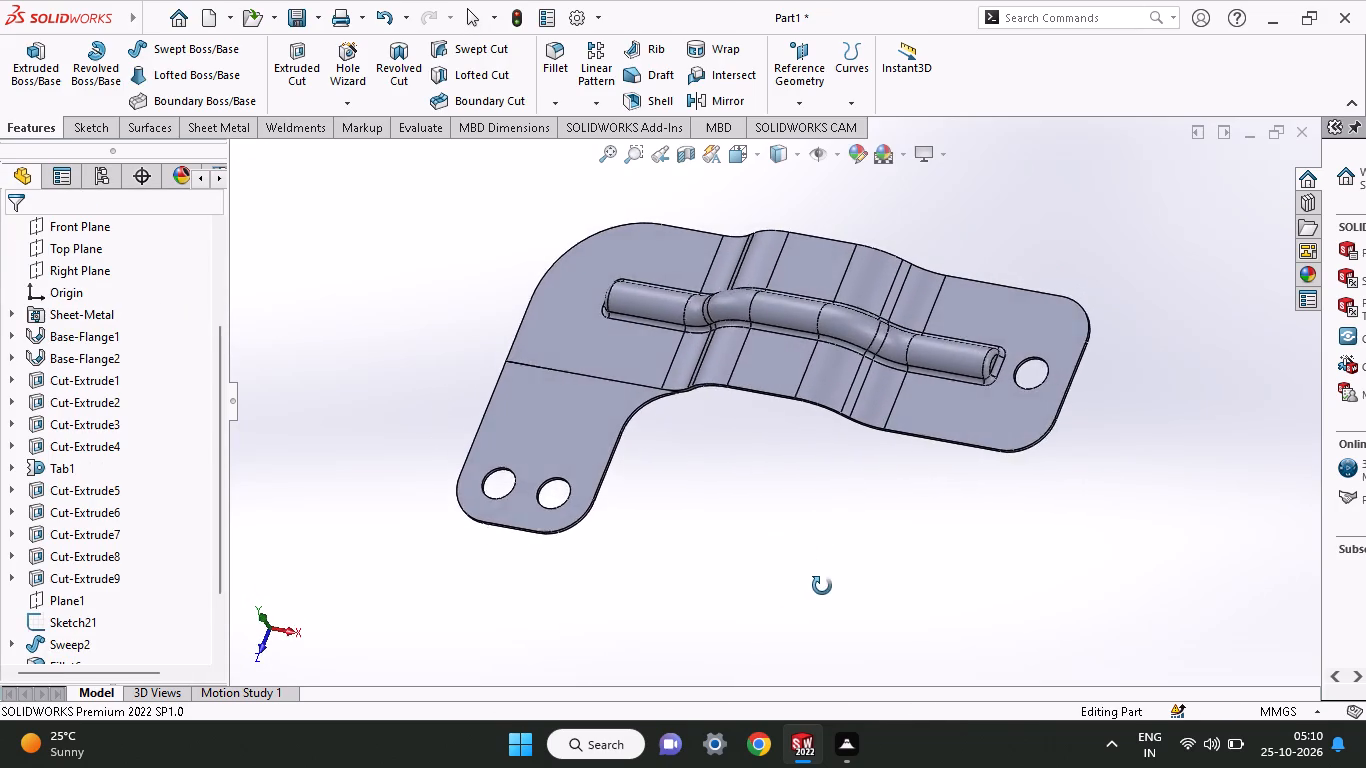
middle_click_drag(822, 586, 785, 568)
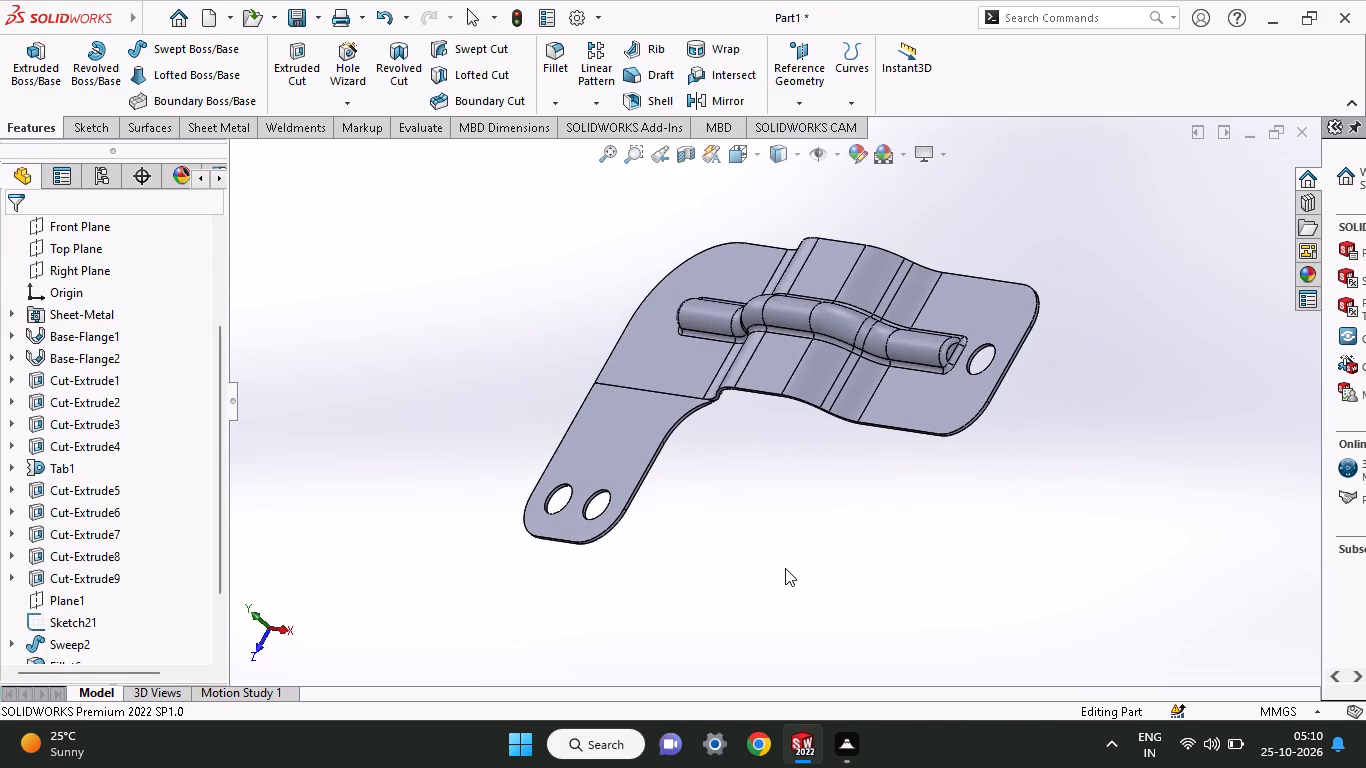
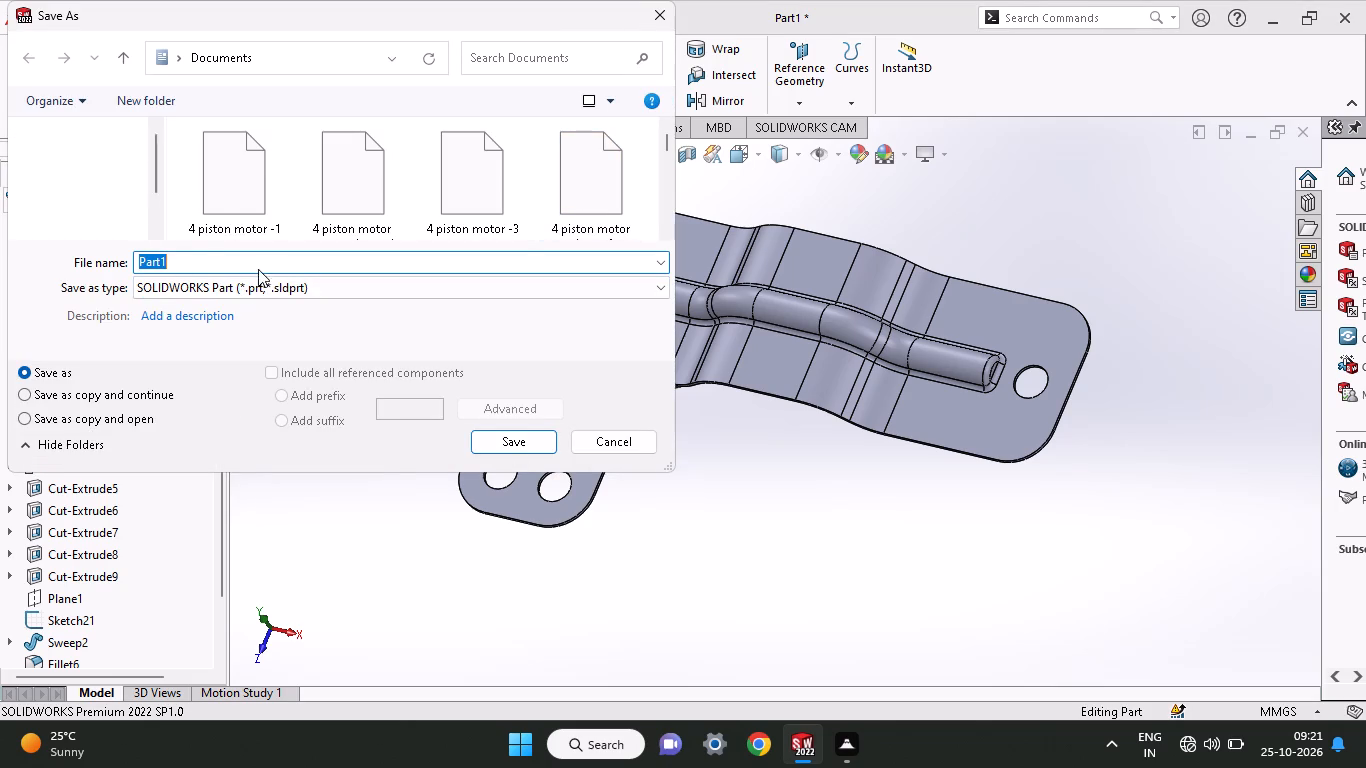
Select the entire proposed file name of the bracket part for editing while saving it in the Documents folder.
left_click_drag(258, 269, 146, 269)
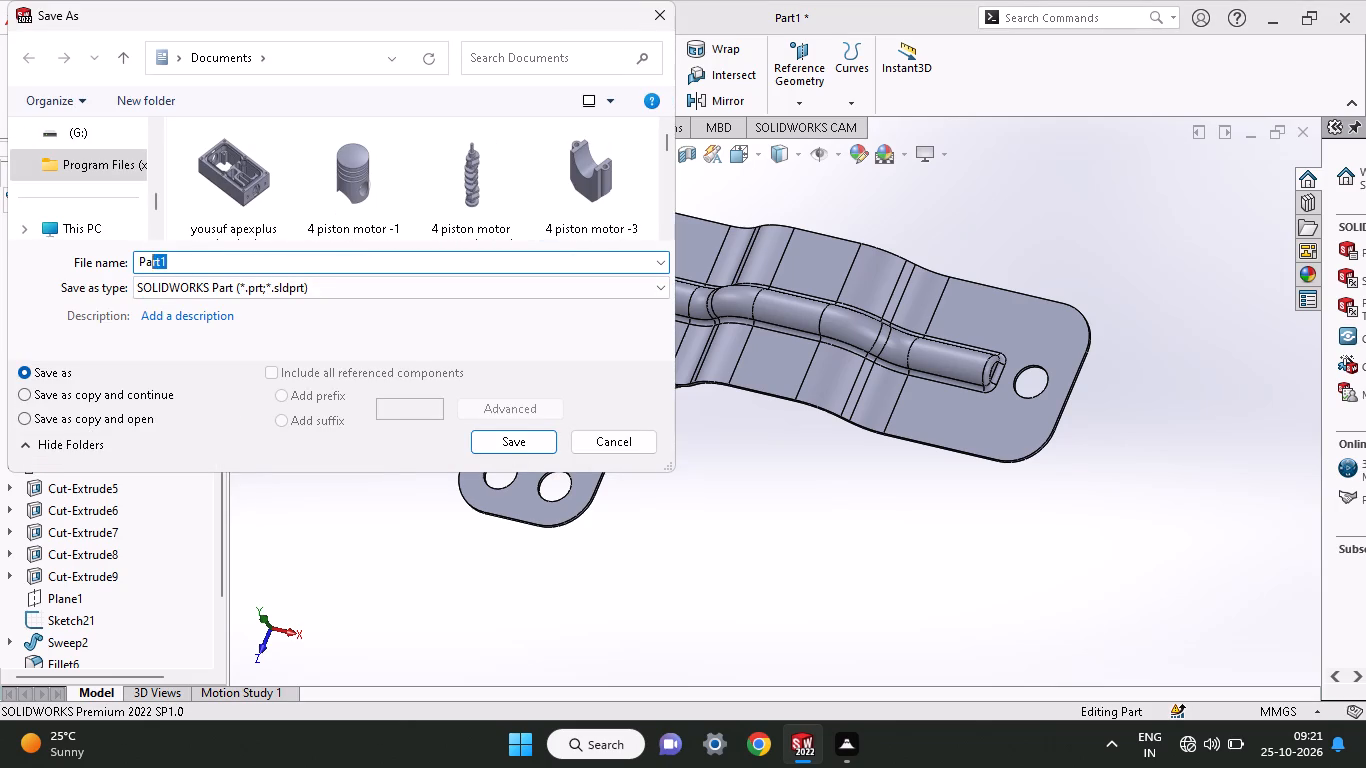
left_click_drag(146, 269, 107, 272)
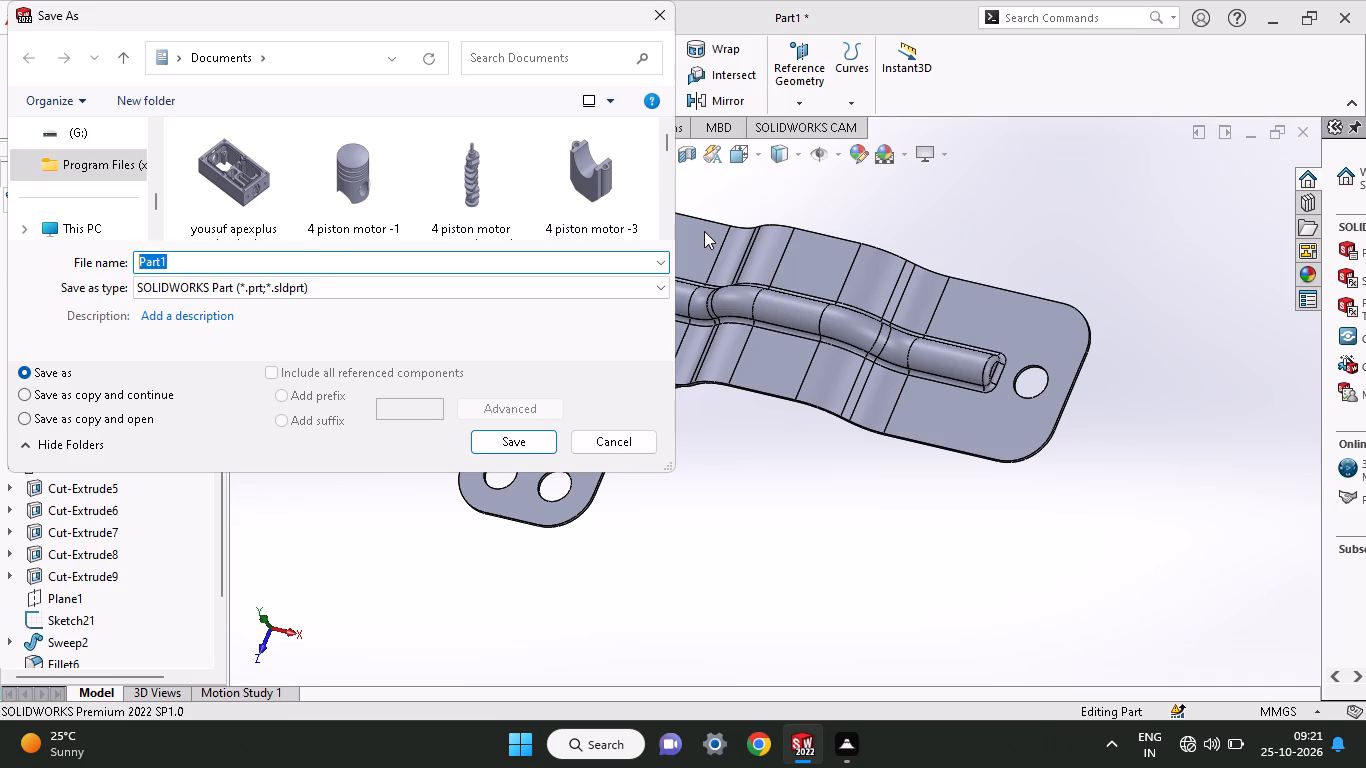
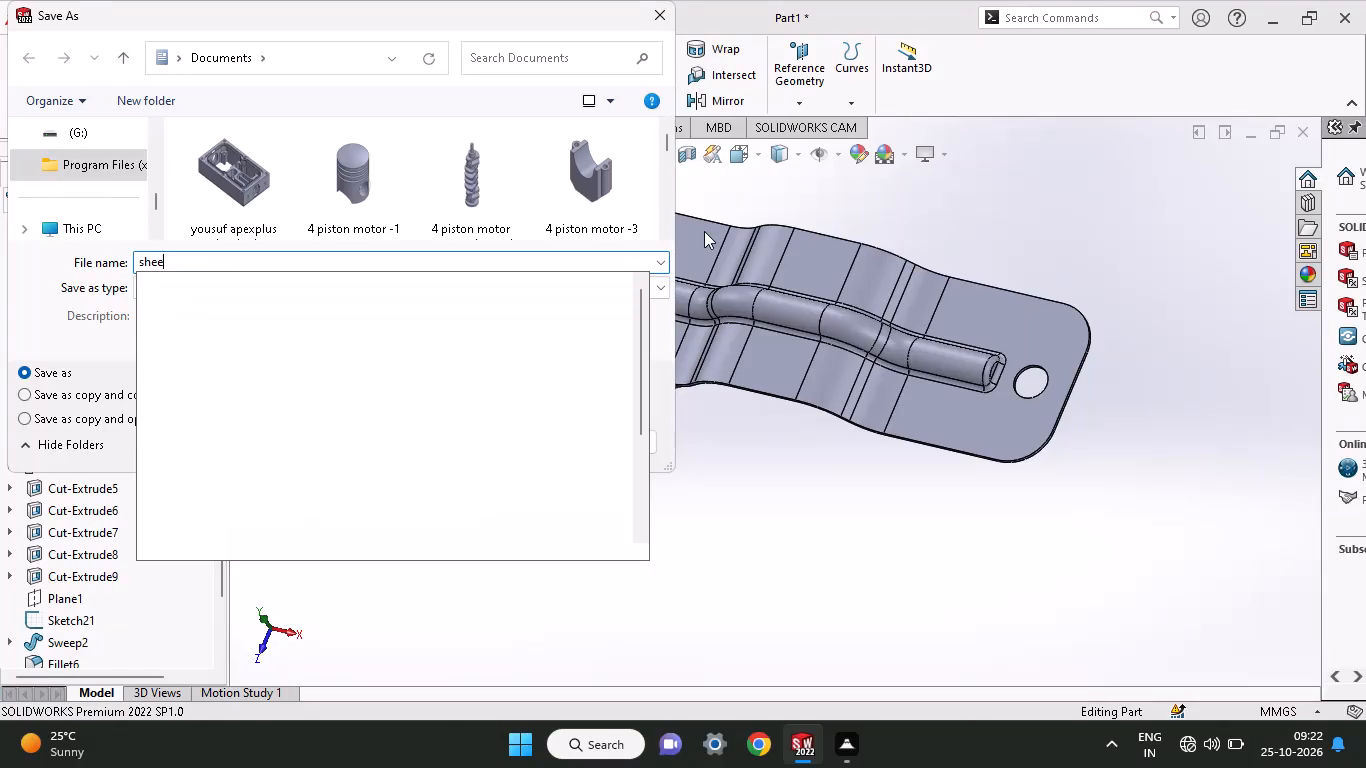
Name the bracket part "sheet ex-8" and save it as a SOLIDWORKS Part in the Documents folder.
type("t ex-")
key("8")
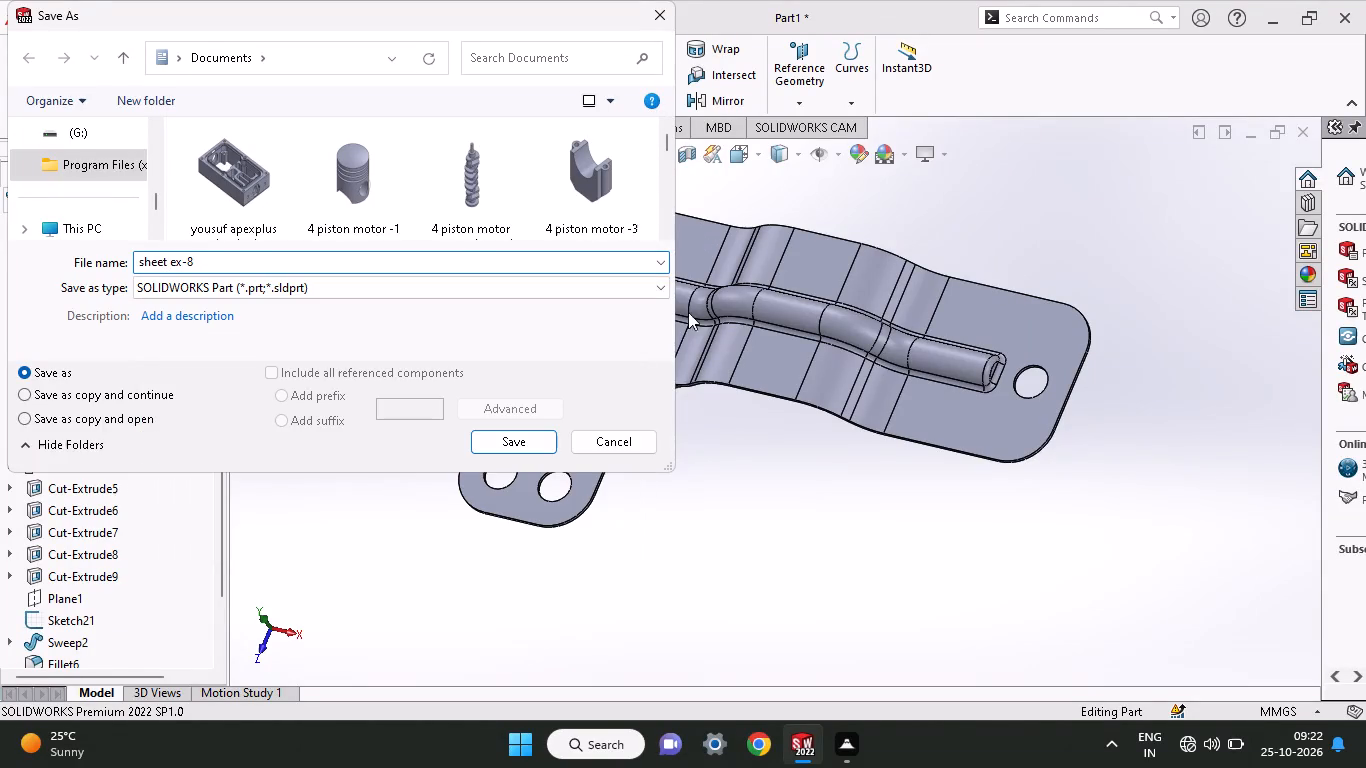
left_click(538, 435)
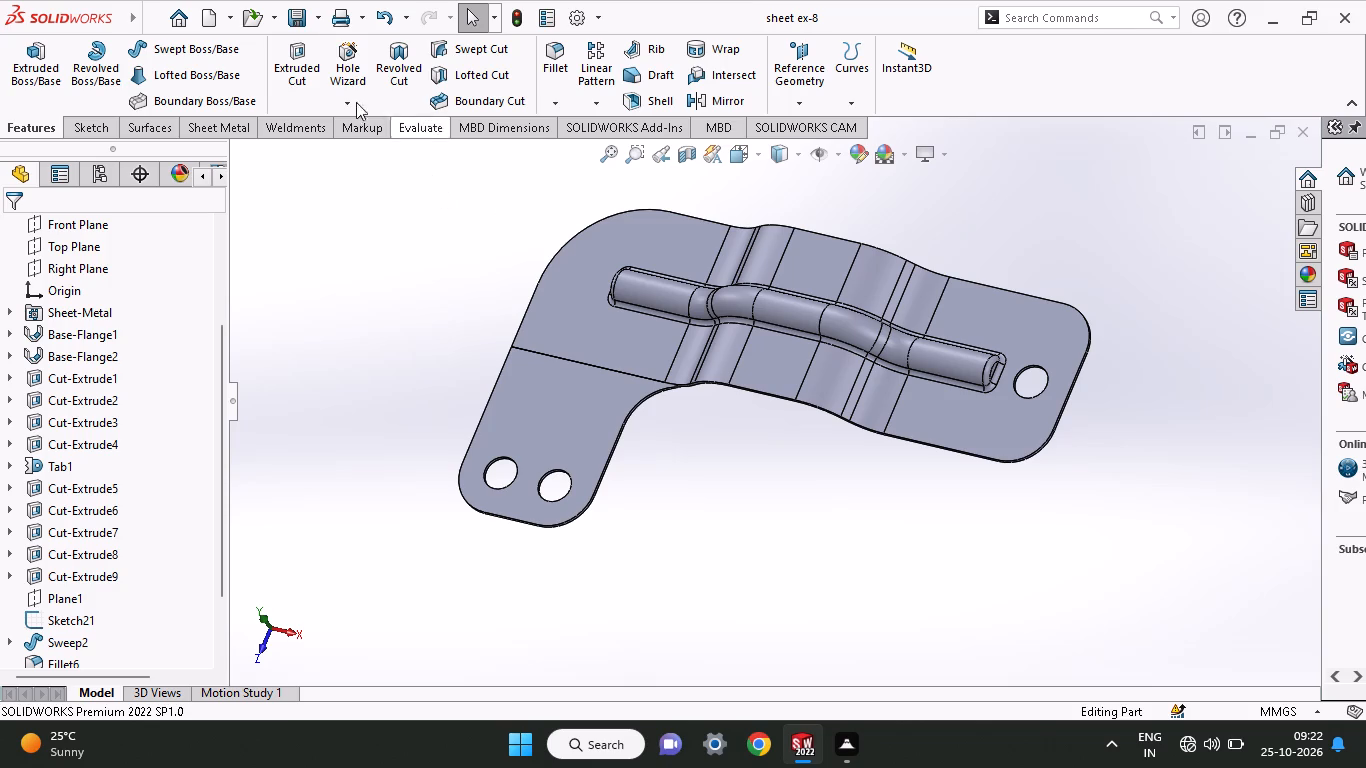
Save a copy of the bracket as an Adobe Portable Document Format (*.pdf) file named "sheet ex-8" in Documents.
left_click(318, 22)
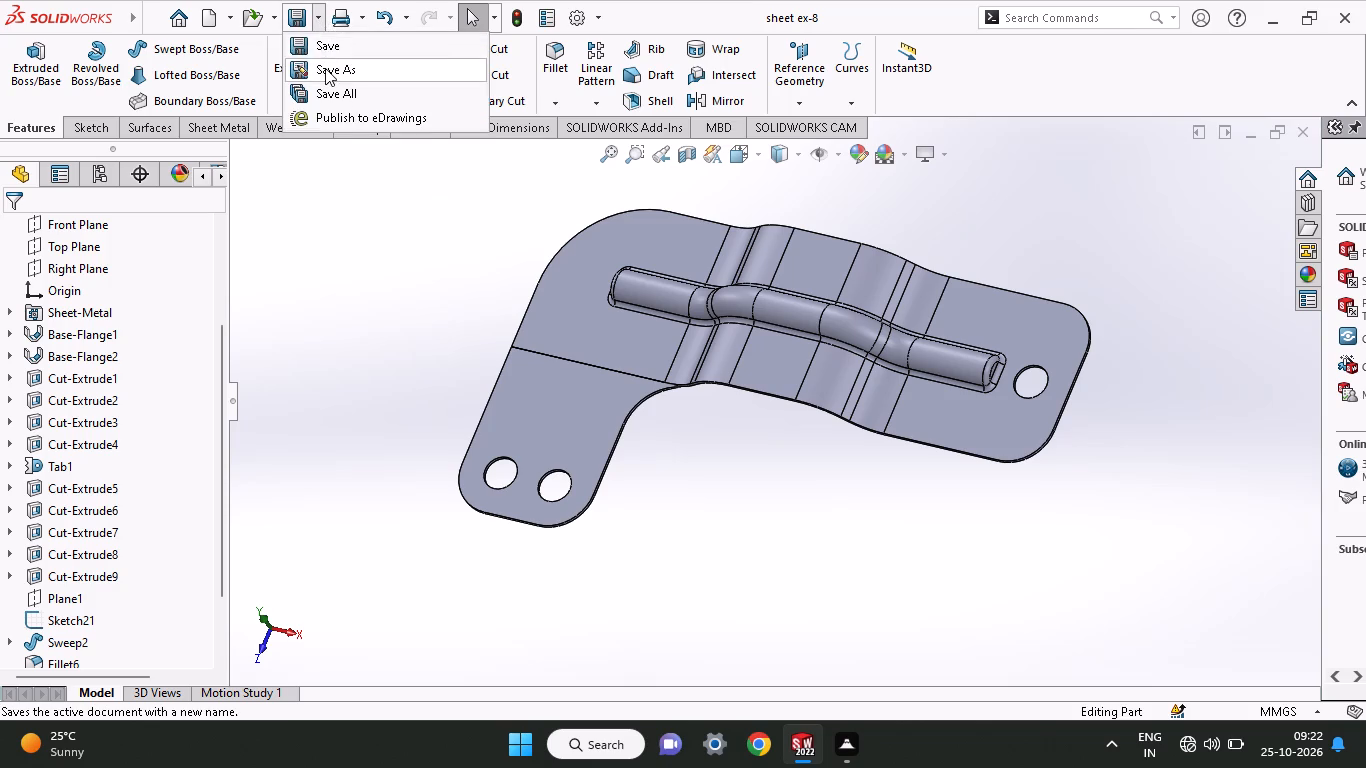
left_click(325, 68)
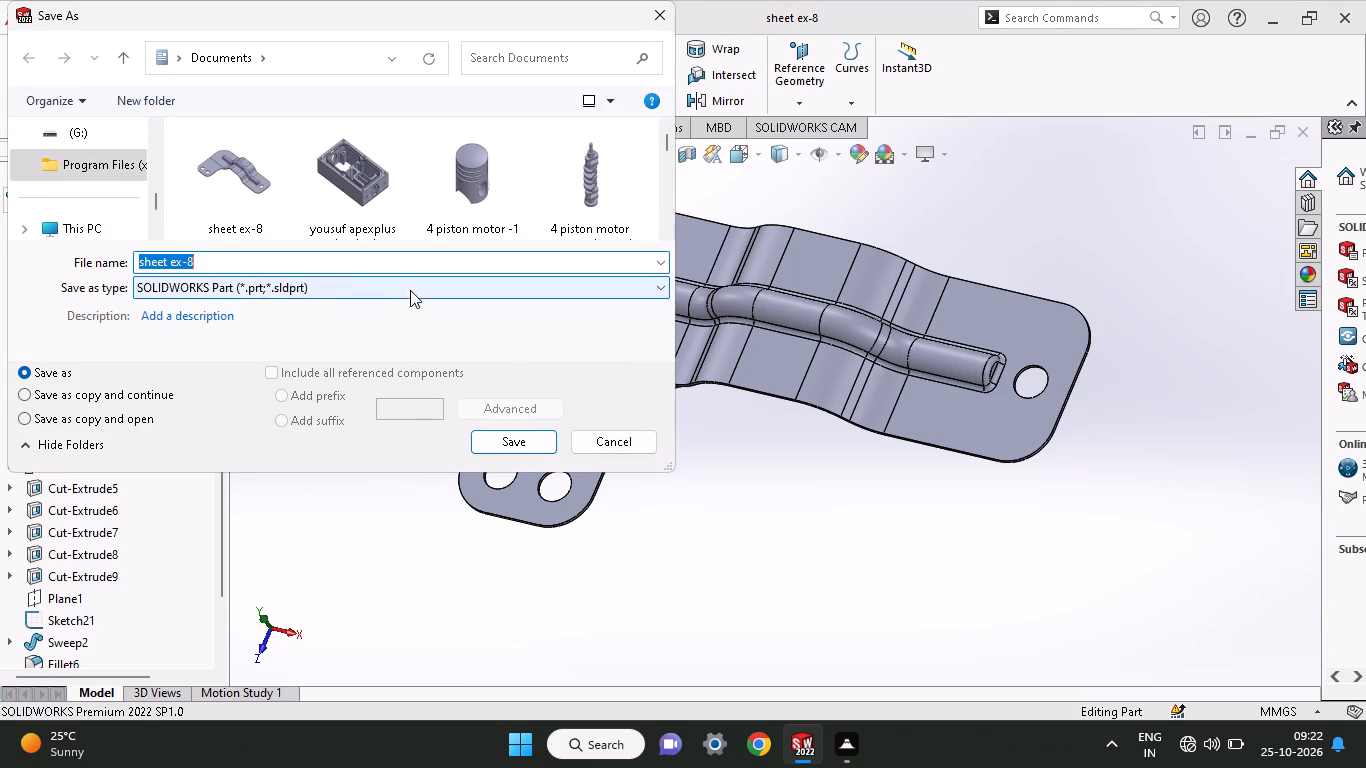
left_click(351, 284)
left_click(257, 421)
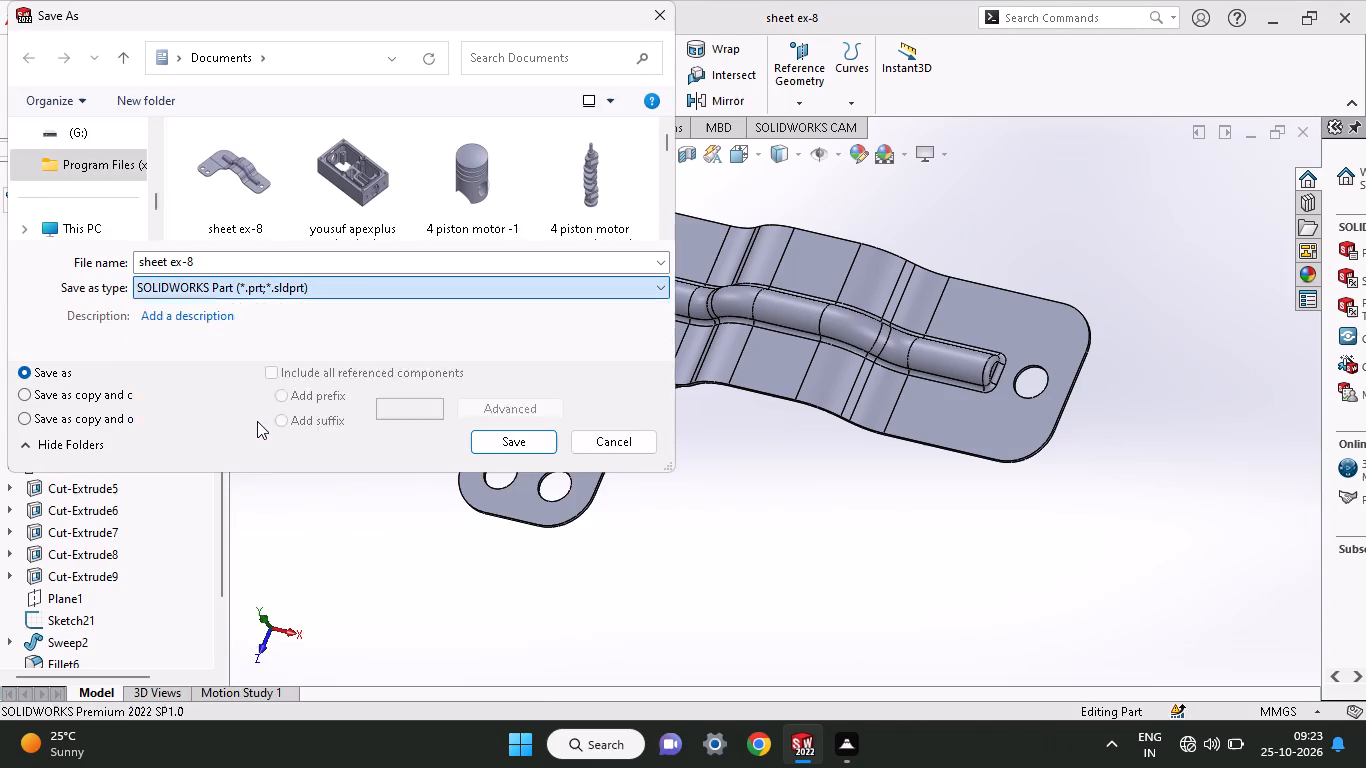
left_click(273, 343)
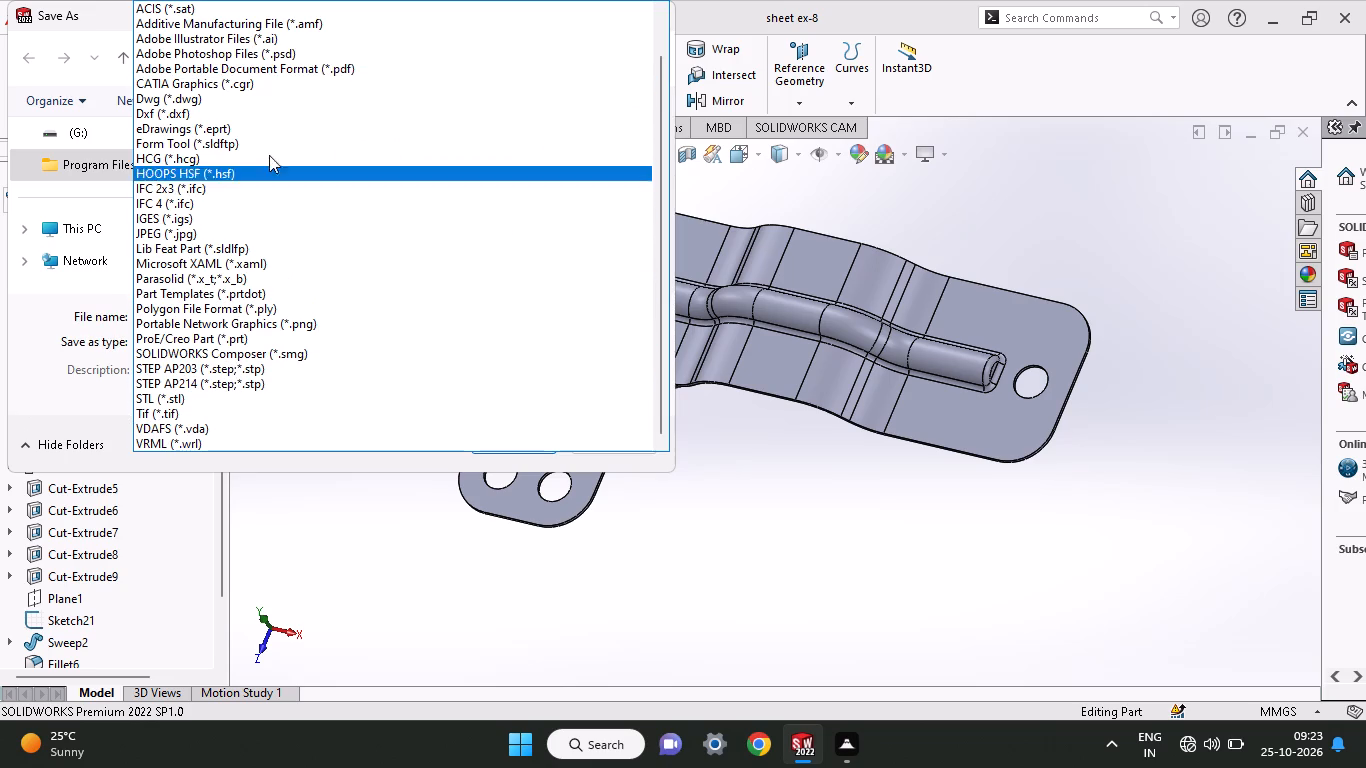
left_click(286, 63)
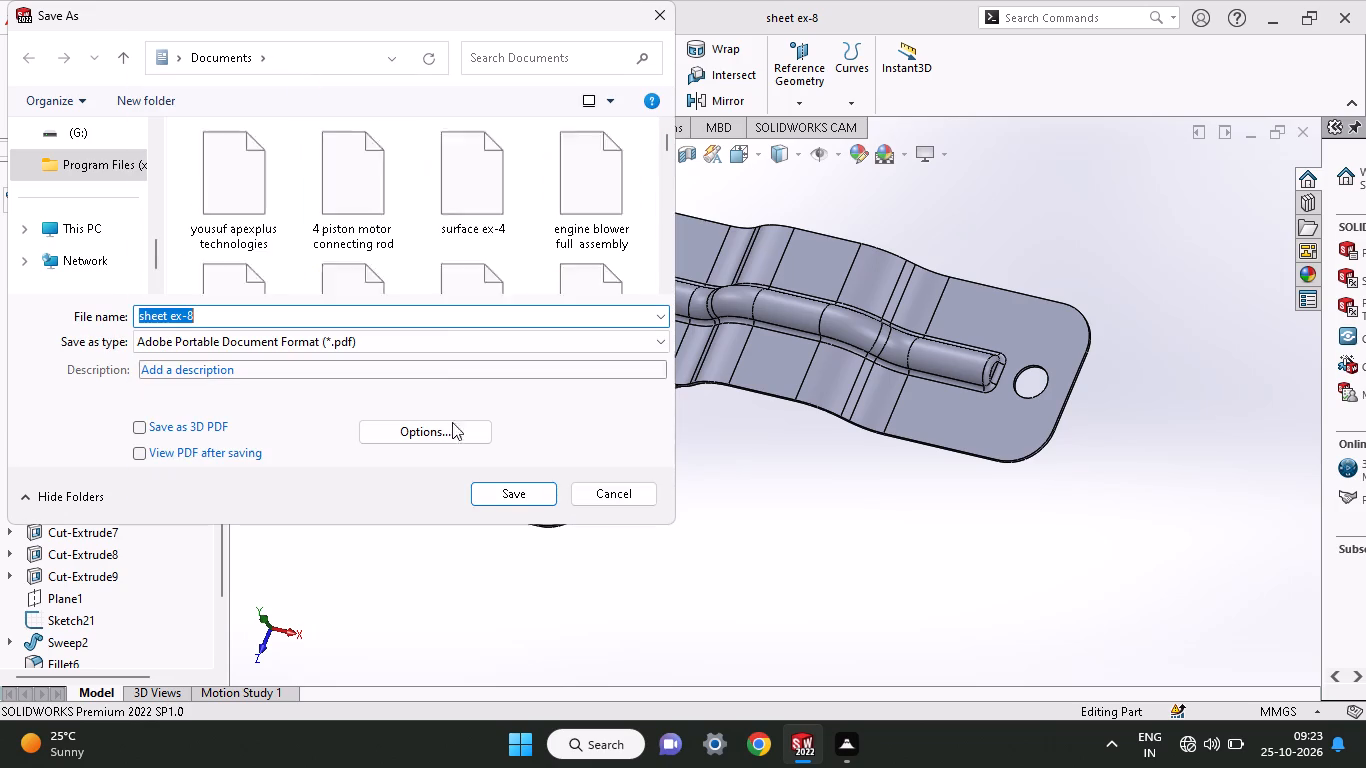
left_click(485, 490)
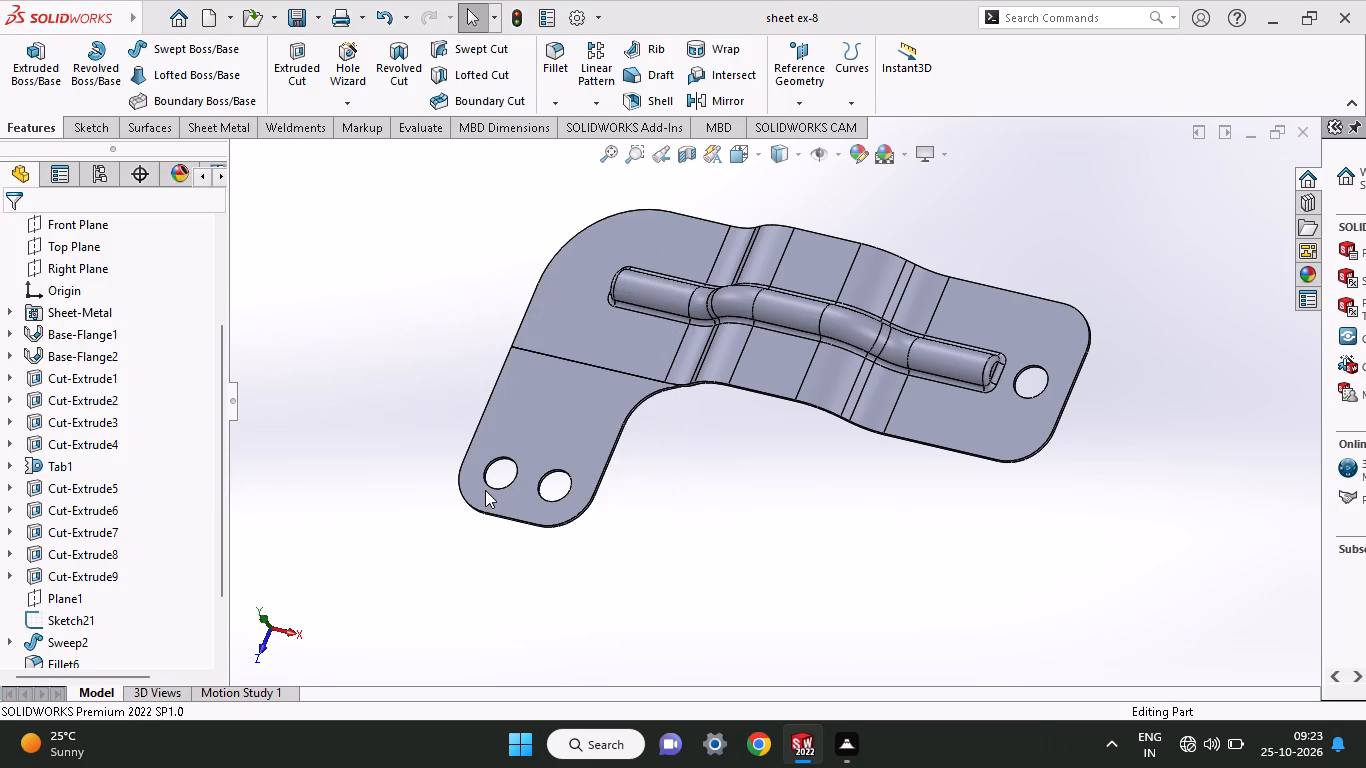